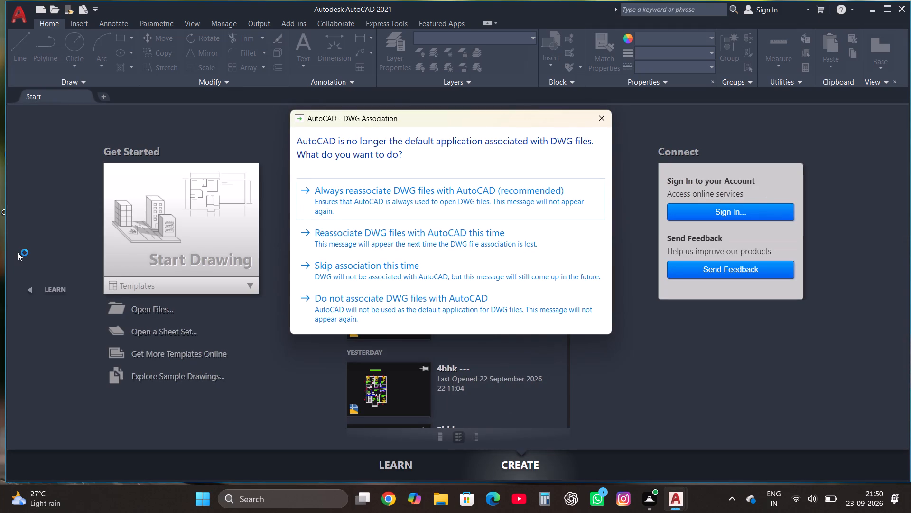
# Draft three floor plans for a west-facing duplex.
# Dismiss the DWG association prompt and start a new blank drawing.
pyautogui.click(598, 119)
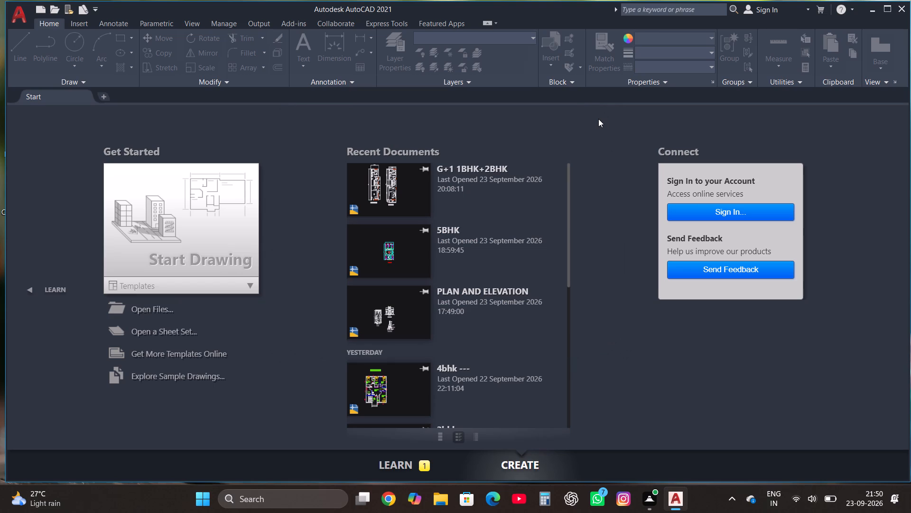
pyautogui.click(200, 225)
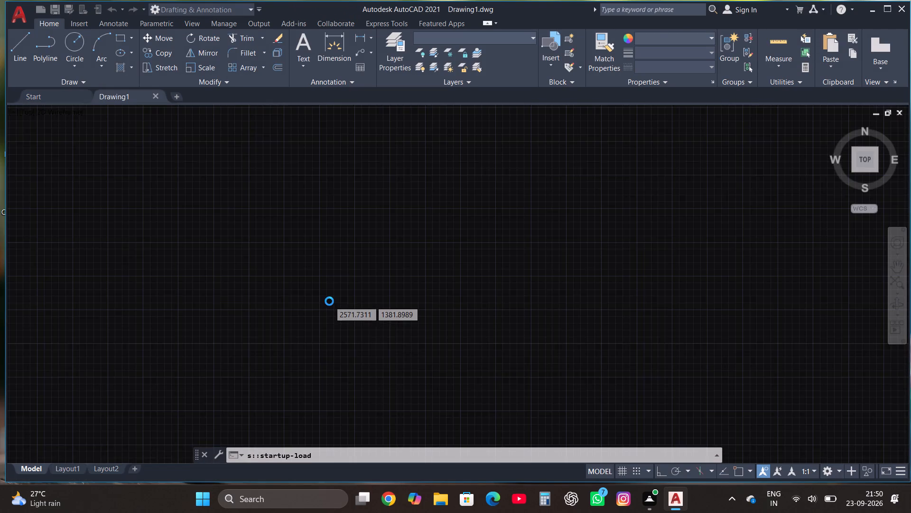
# Check the Open and Save settings in the Options dialog.
pyautogui.write('OP')
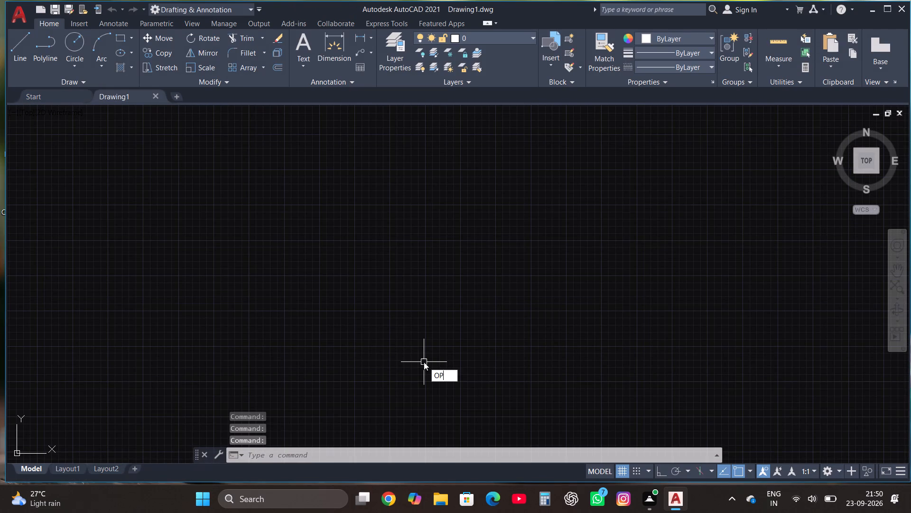
pyautogui.press('Return')
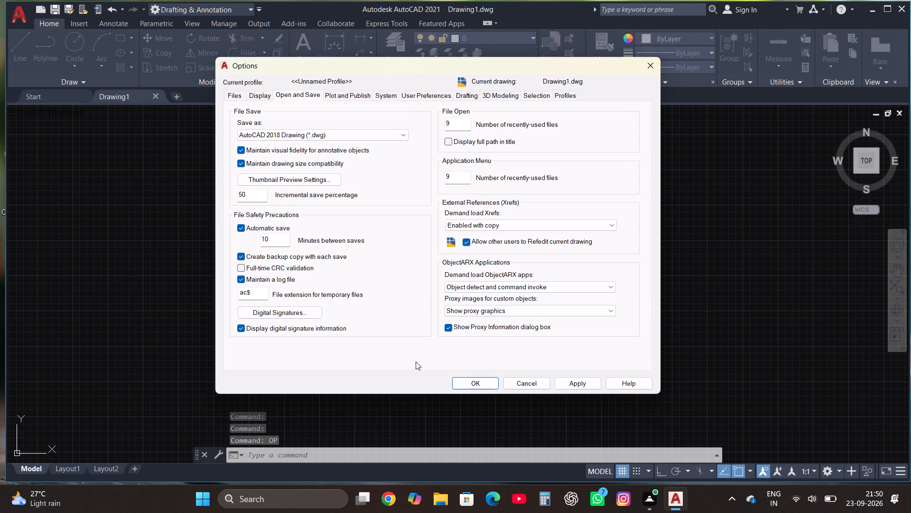
pyautogui.click(479, 388)
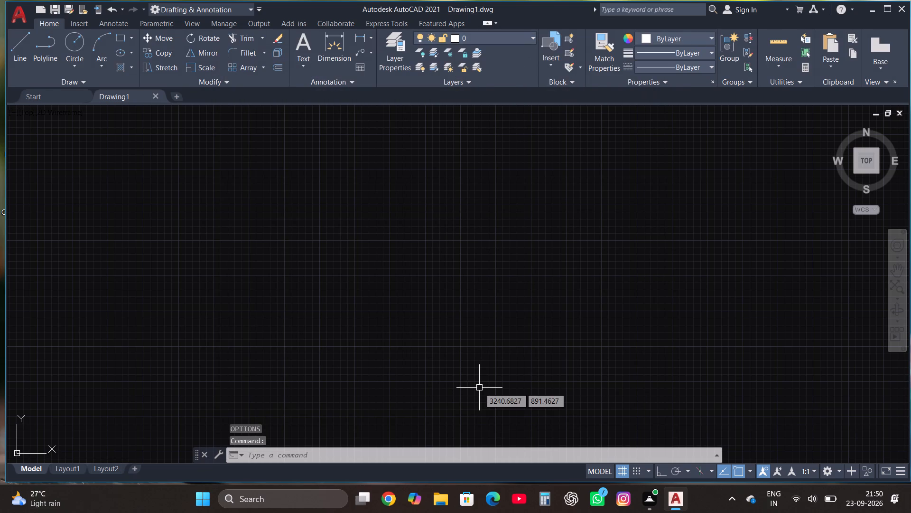
# Set the drawing units to Architectural length with 0'-0" precision and an insertion scale of Inches.
pyautogui.write('UN')
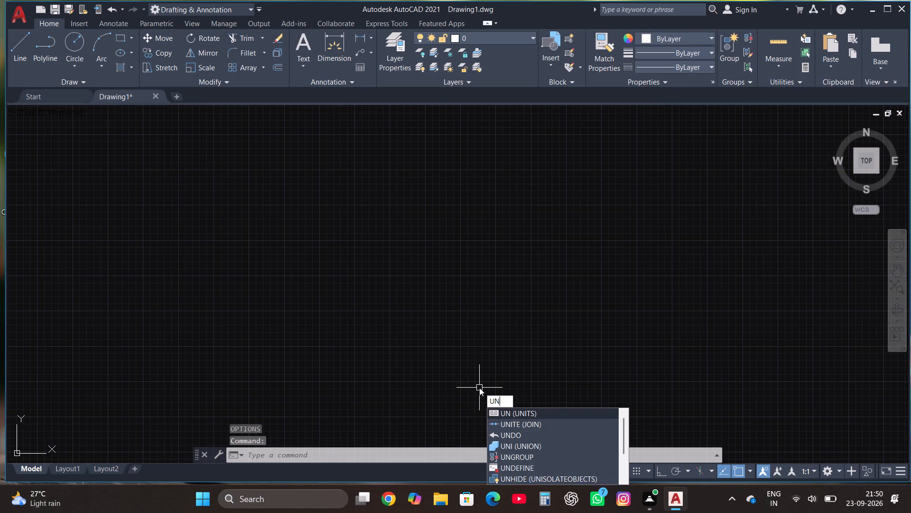
pyautogui.click(532, 417)
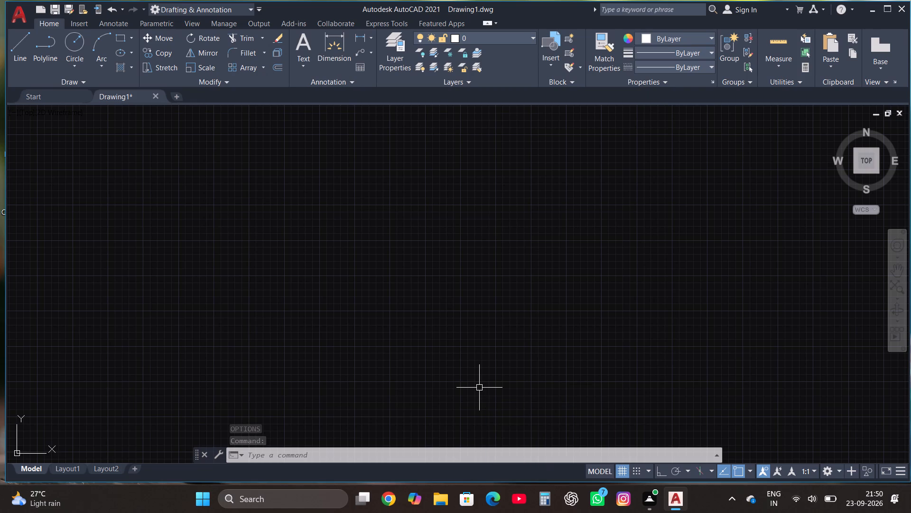
pyautogui.click(395, 144)
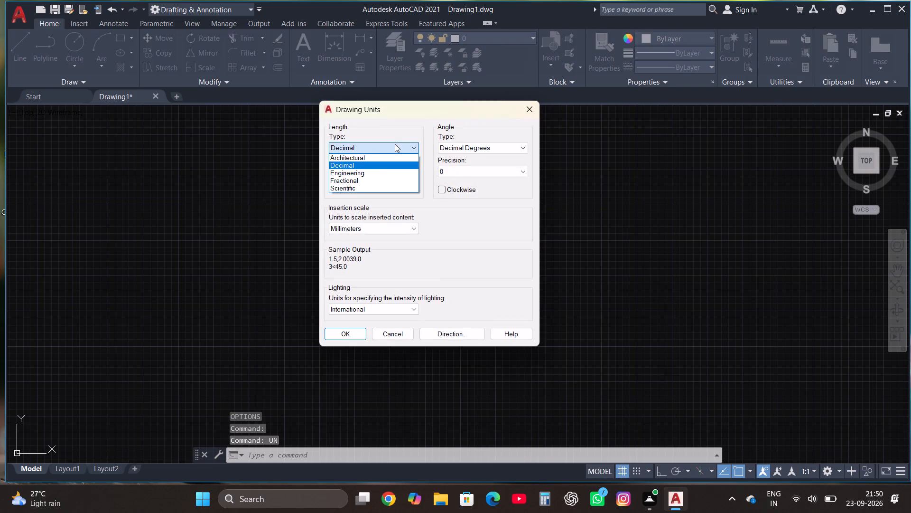
pyautogui.click(374, 152)
pyautogui.click(369, 146)
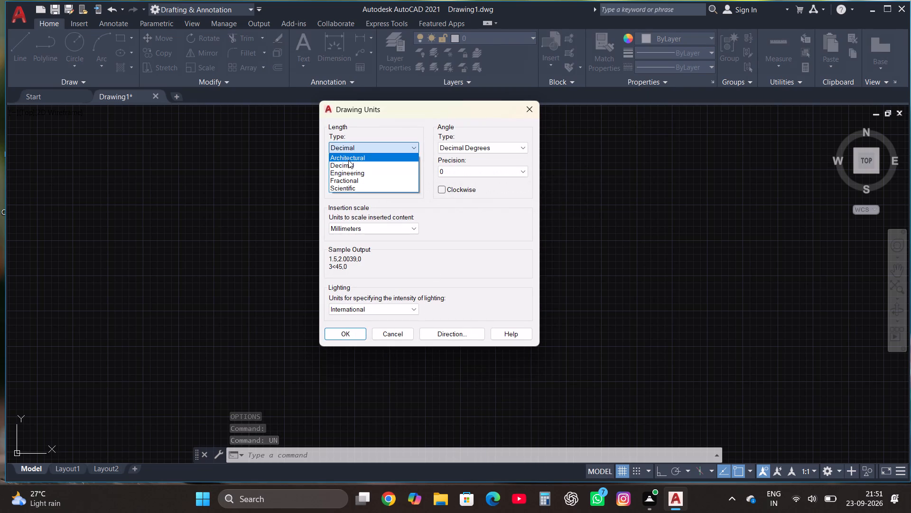
pyautogui.click(347, 156)
pyautogui.click(348, 170)
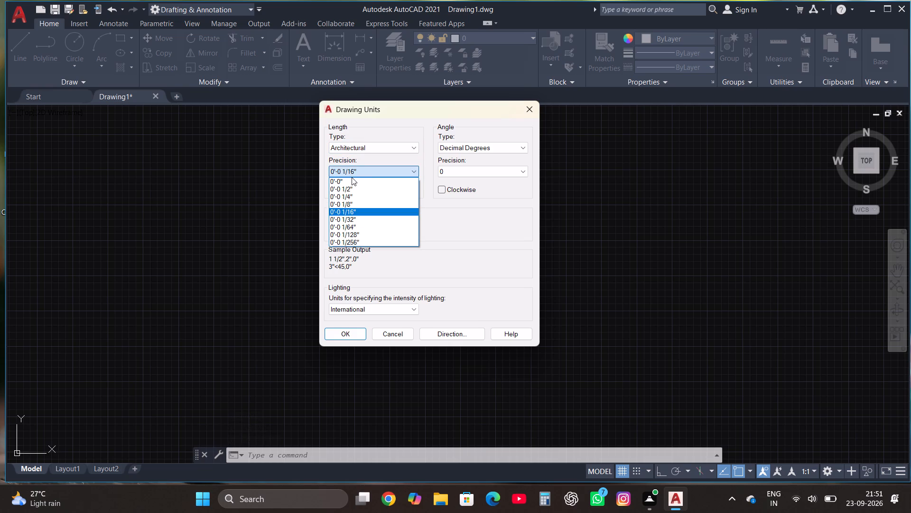
pyautogui.click(352, 177)
pyautogui.click(357, 184)
pyautogui.click(363, 226)
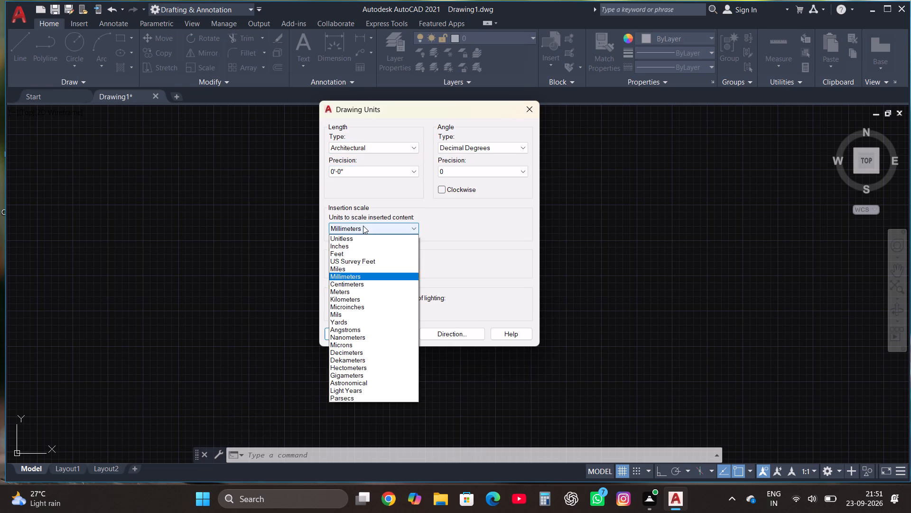
pyautogui.click(363, 245)
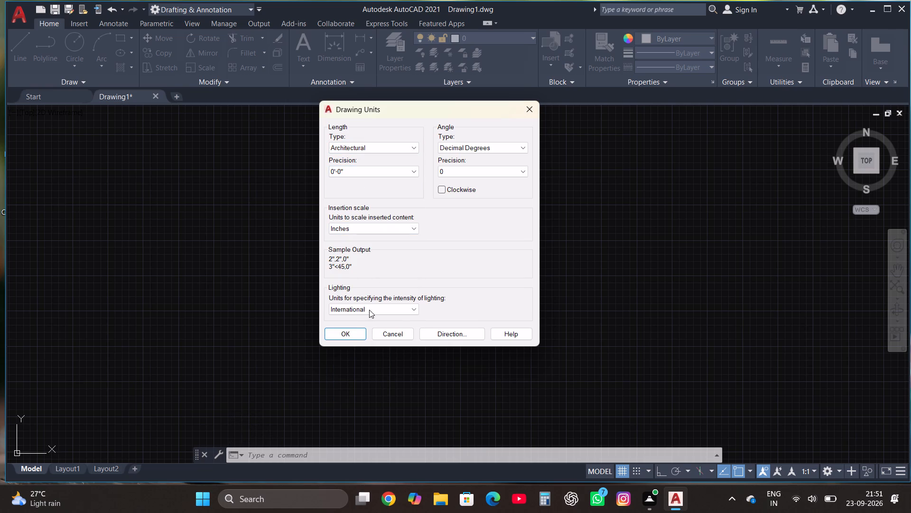
pyautogui.click(349, 335)
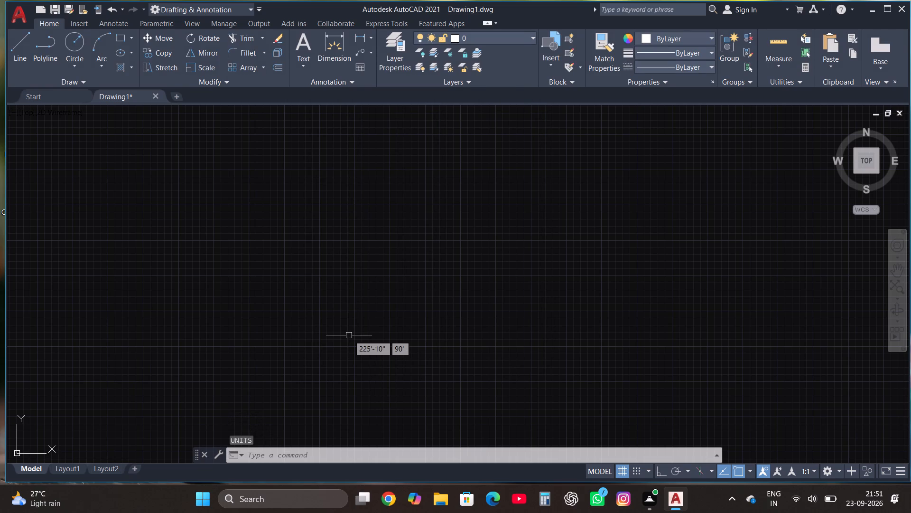
# Modify the ISO-25 dimension style's primary units to Architectural format with 0'-0" precision.
pyautogui.write('DIM')
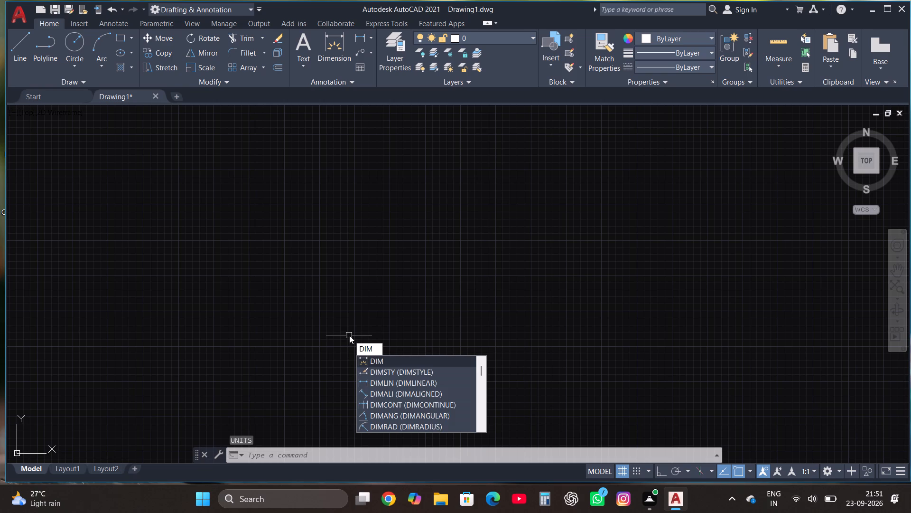
pyautogui.click(383, 369)
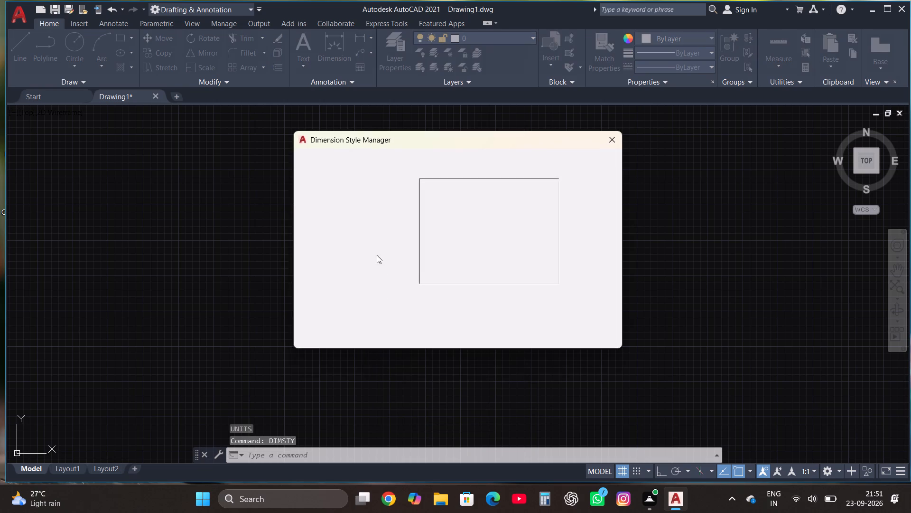
pyautogui.click(598, 219)
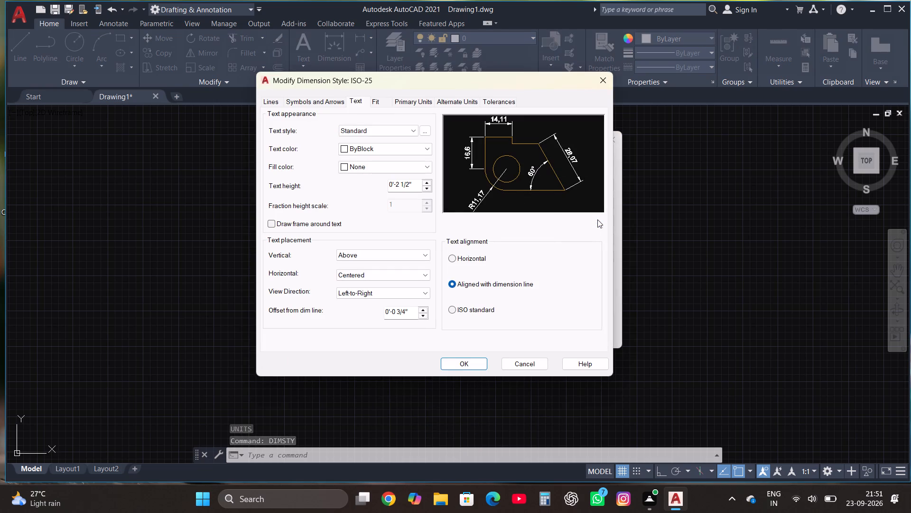
pyautogui.click(409, 95)
pyautogui.click(414, 99)
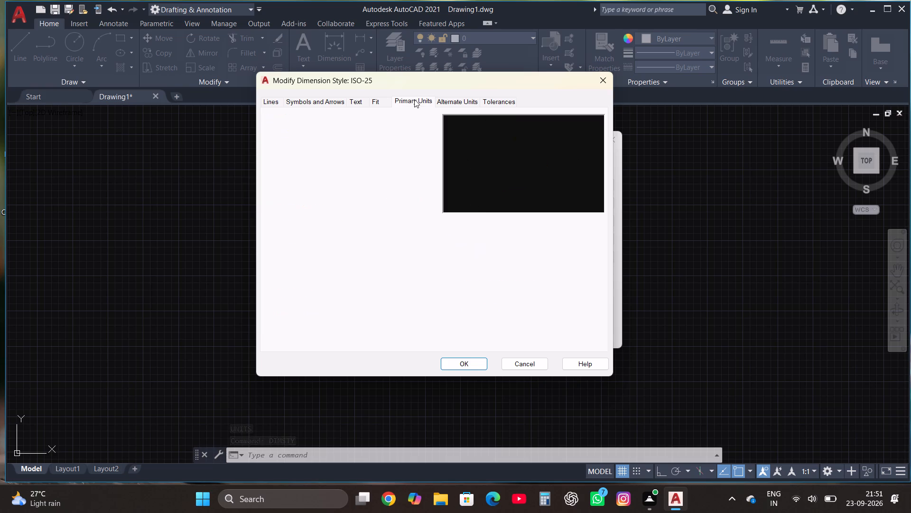
pyautogui.click(375, 125)
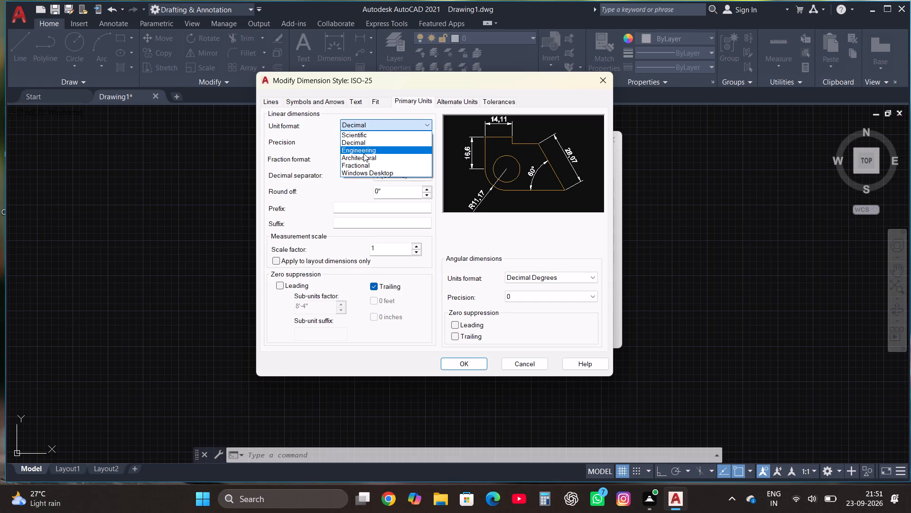
pyautogui.click(363, 157)
pyautogui.click(364, 143)
pyautogui.click(363, 148)
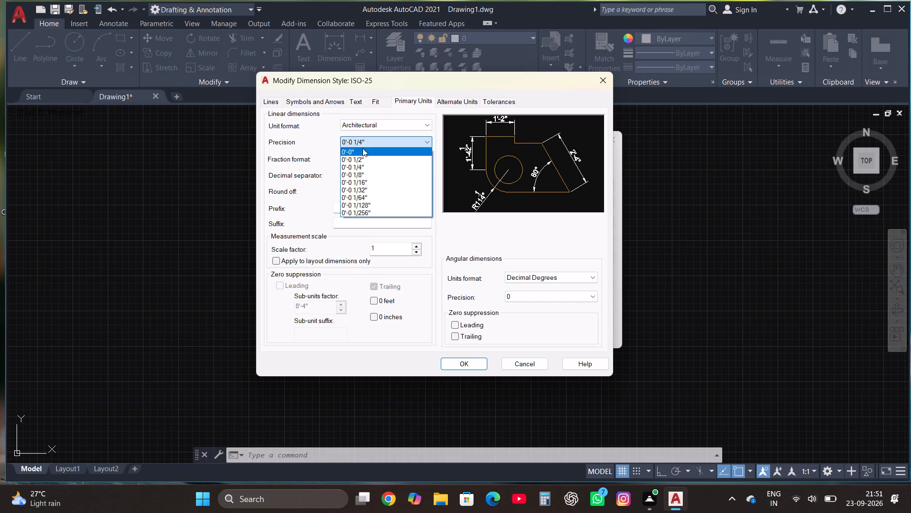
# Set the ISO-25 dimension text height to 10" and make the style current.
pyautogui.click(358, 96)
pyautogui.click(362, 103)
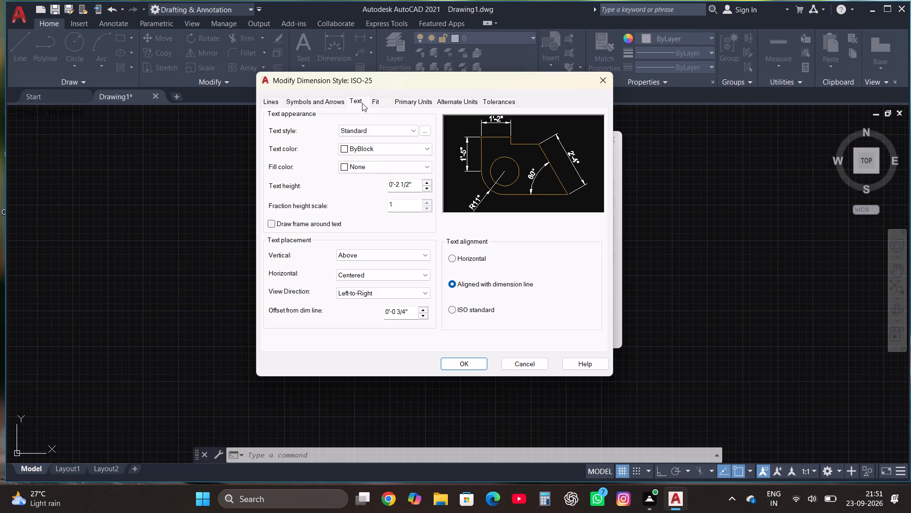
pyautogui.moveTo(418, 185); pyautogui.dragTo(357, 187)
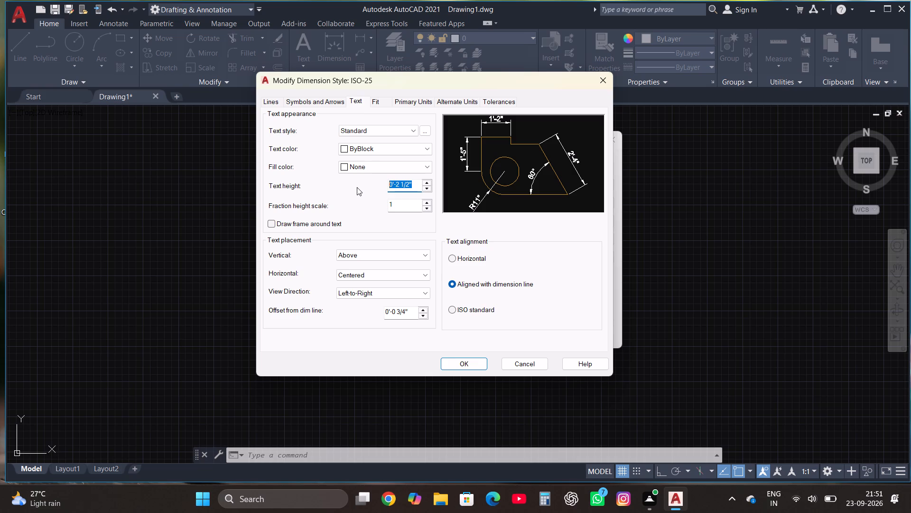
pyautogui.write('10"')
pyautogui.click(455, 357)
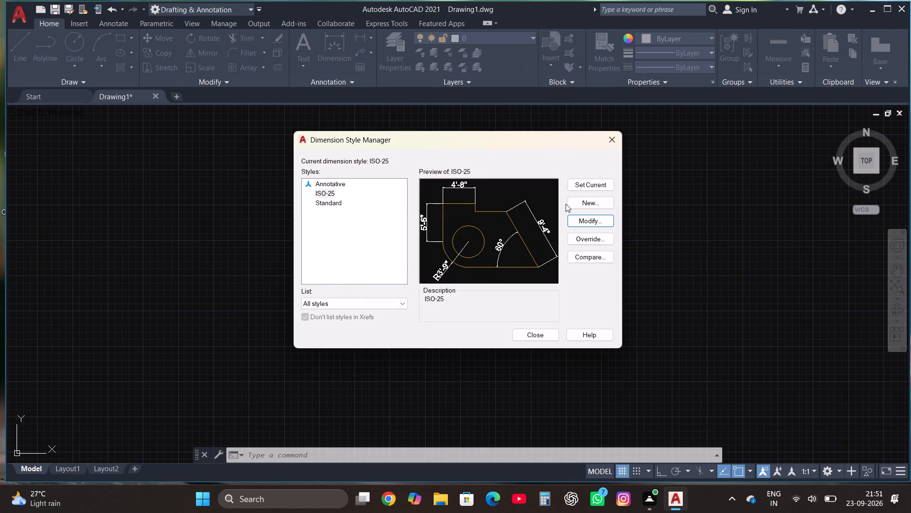
pyautogui.click(590, 183)
pyautogui.click(537, 339)
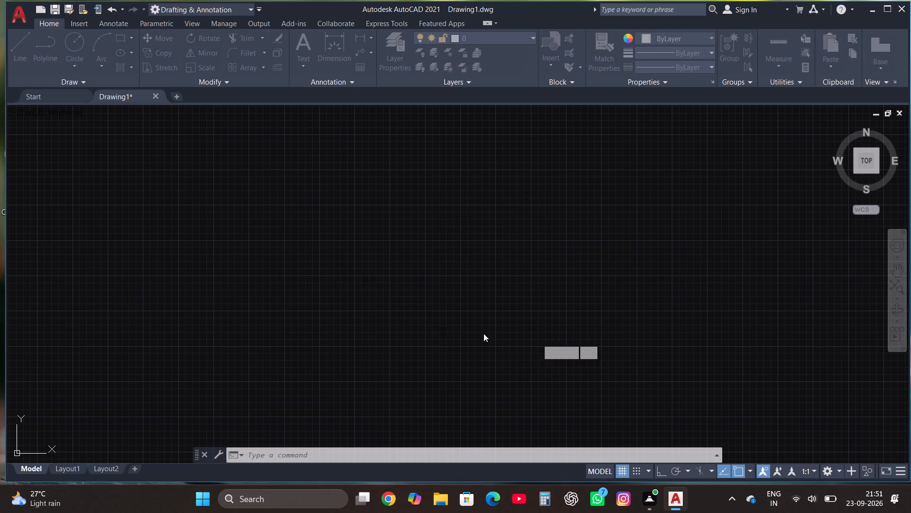
# Draw a 30'6" by 30'6" rectangle in the upper part of the empty drawing area.
pyautogui.click(119, 35)
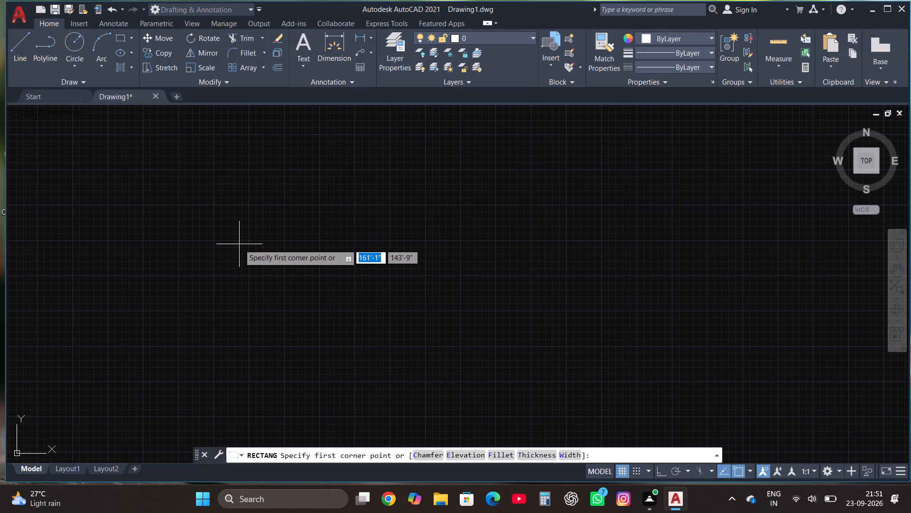
pyautogui.click(255, 159)
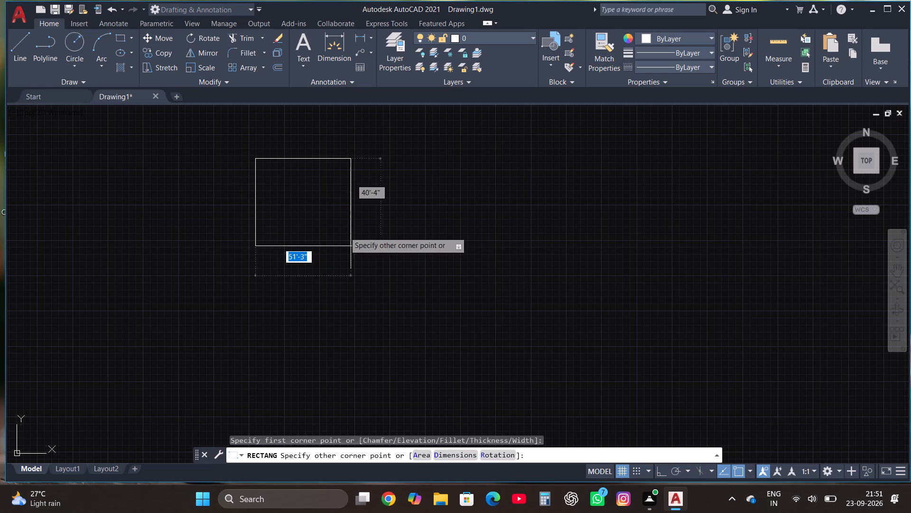
pyautogui.write("30'")
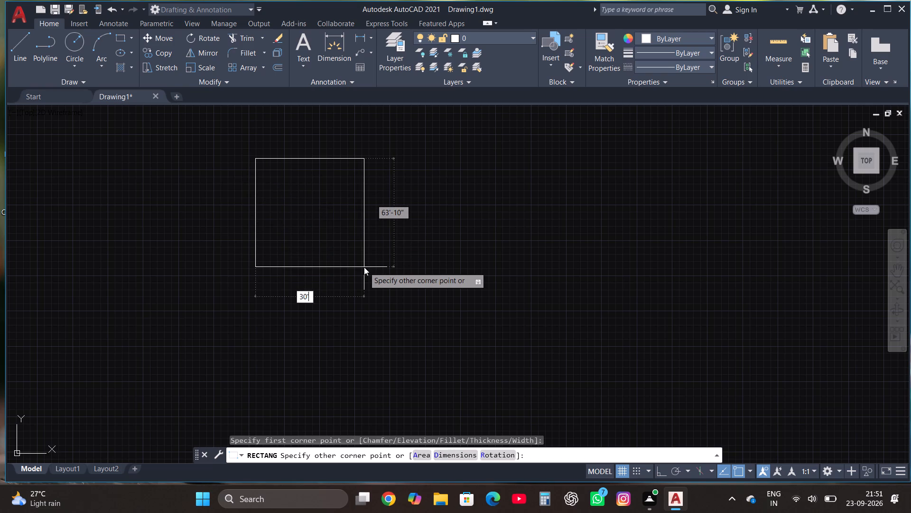
pyautogui.write('6",')
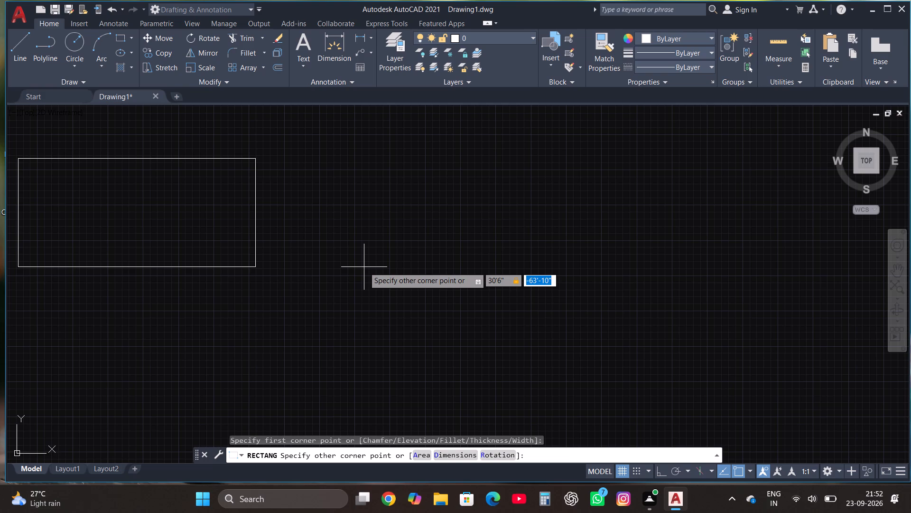
pyautogui.write('30')
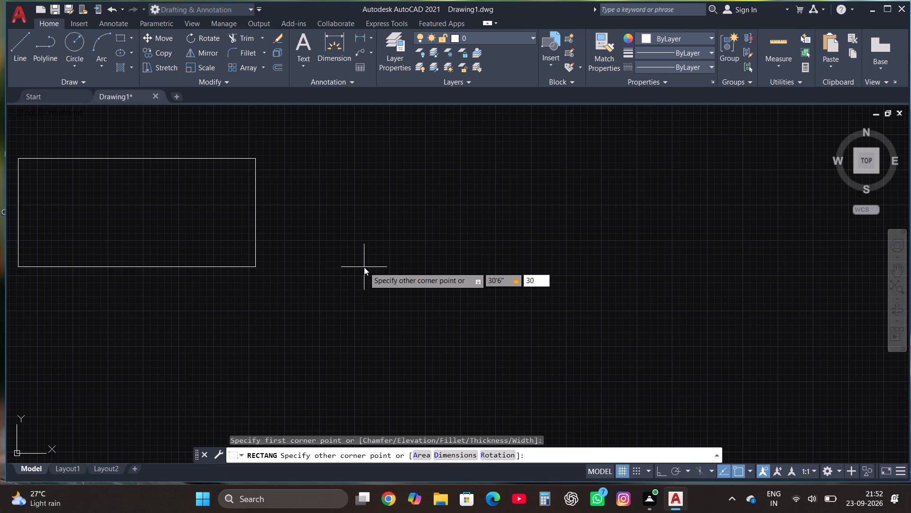
pyautogui.press("'")
pyautogui.write('67"')
pyautogui.press('Return')
pyautogui.click(548, 278)
pyautogui.click(548, 278)
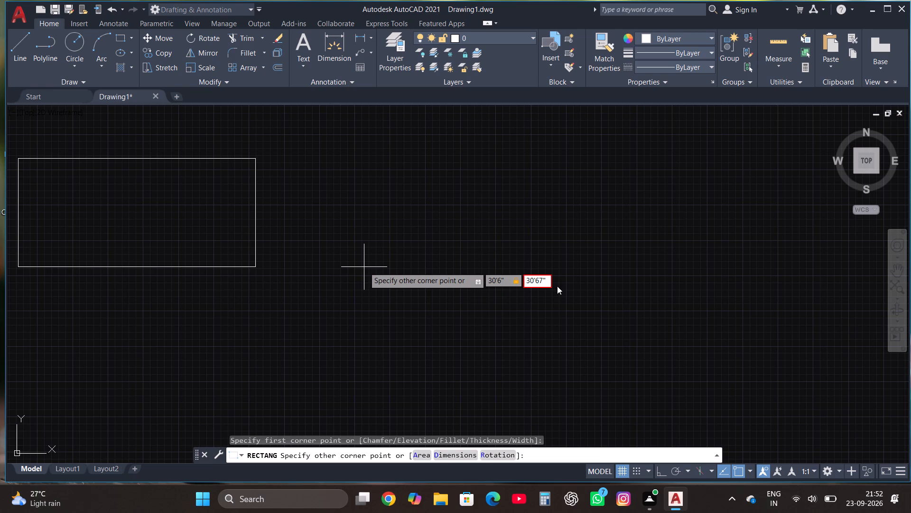
pyautogui.press('BackSpace')
pyautogui.press('BackSpace')
pyautogui.hotkey('shift', '"')
pyautogui.press('Return')
pyautogui.scroll(-4, 371, 344)
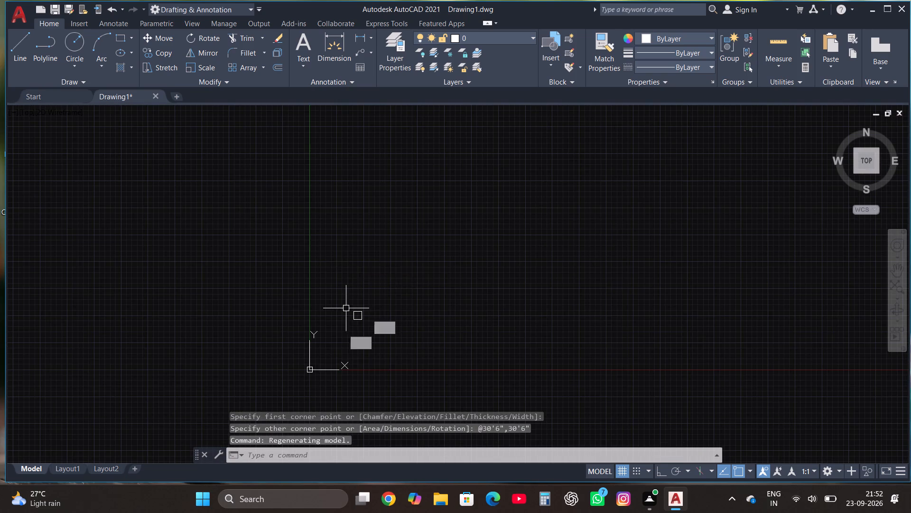
# Stretch the bottom edge of the square outline downward by about 14'-5".
pyautogui.scroll(4, 350, 318)
pyautogui.scroll(2, 455, 296)
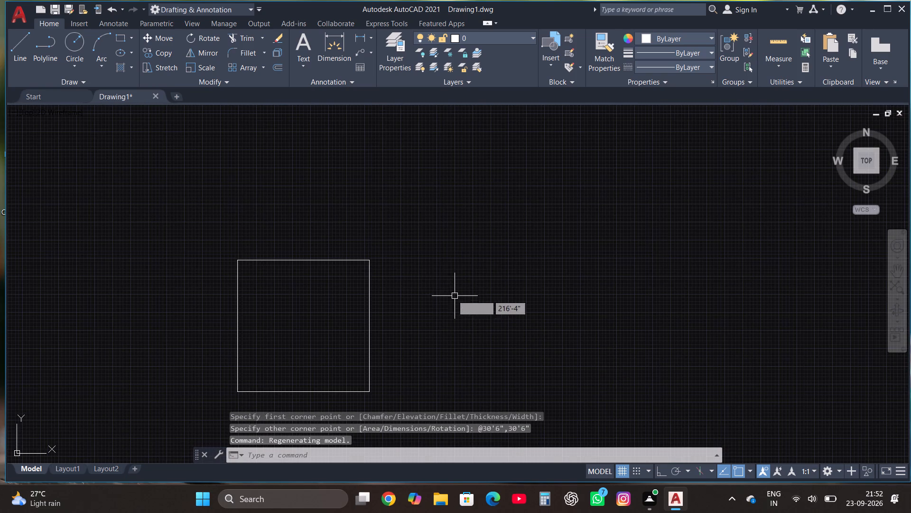
pyautogui.scroll(-1, 413, 272)
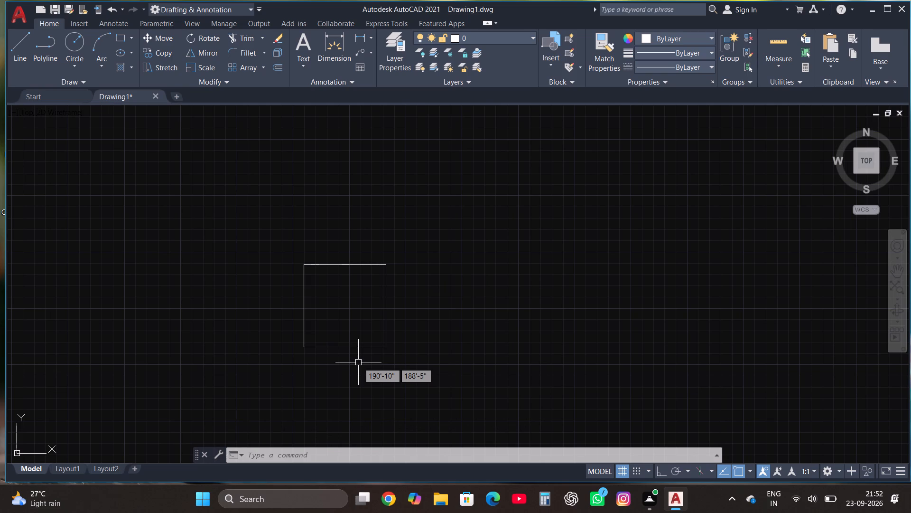
pyautogui.click(354, 349)
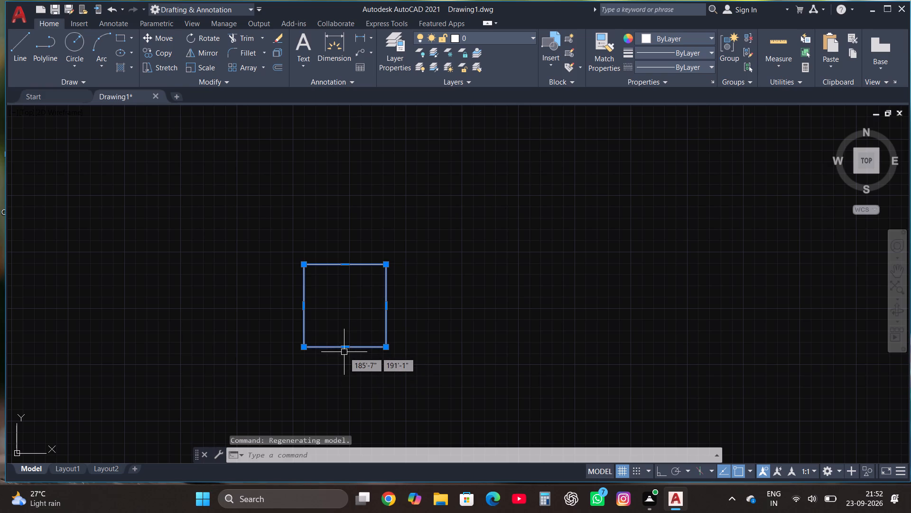
pyautogui.click(345, 347)
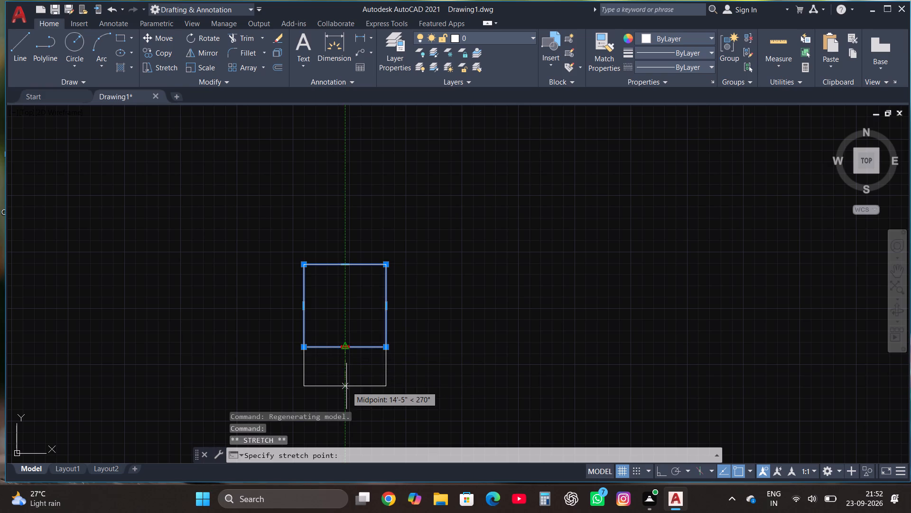
pyautogui.click(346, 386)
pyautogui.press('Escape')
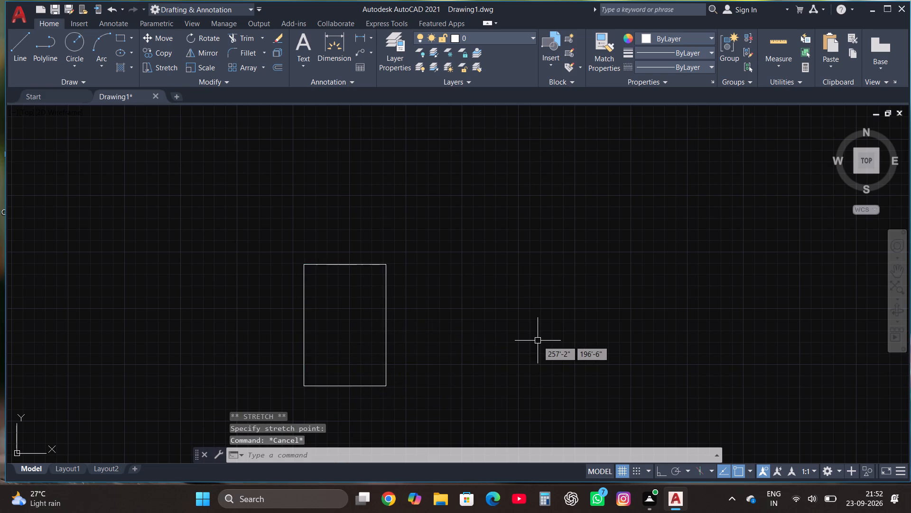
# Offset the stretched outline rectangle 9" inward to form the outer wall thickness.
pyautogui.scroll(-2, 539, 343)
pyautogui.scroll(3, 491, 342)
pyautogui.click(416, 297)
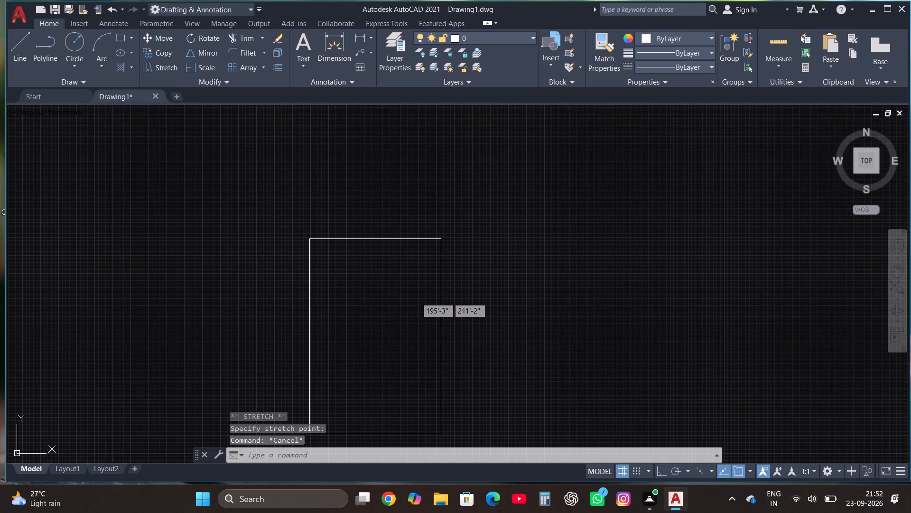
pyautogui.click(375, 220)
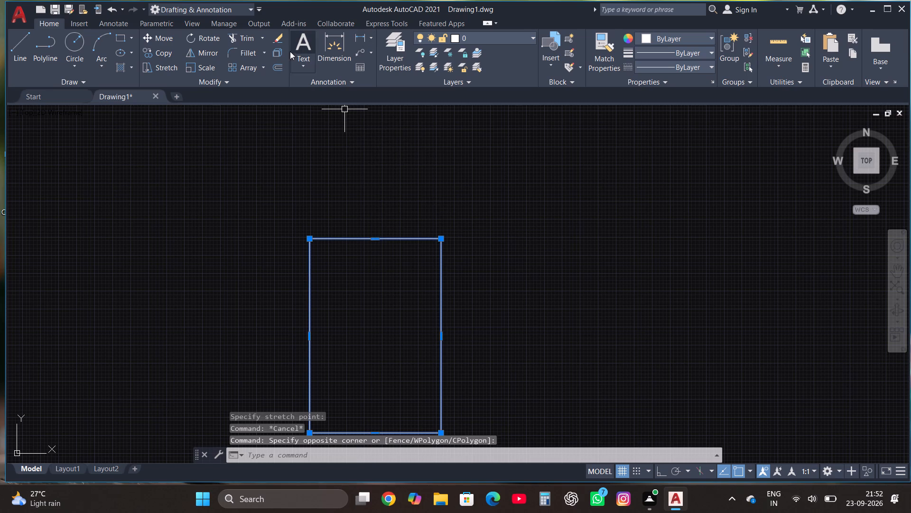
pyautogui.click(275, 65)
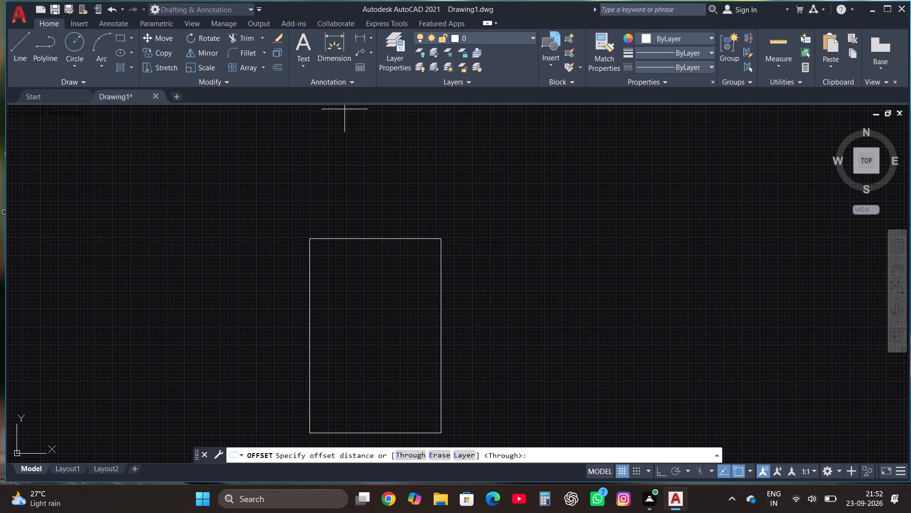
pyautogui.click(374, 241)
pyautogui.click(374, 243)
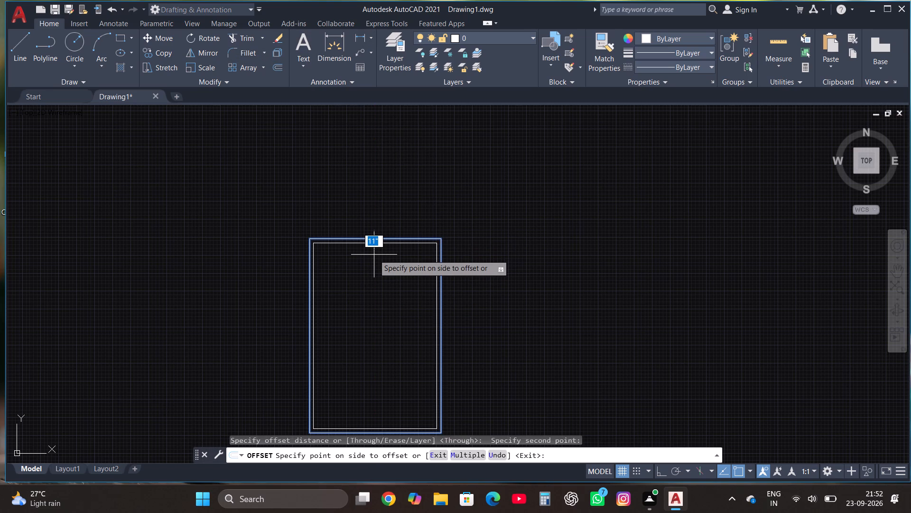
pyautogui.write('9"')
pyautogui.press('Return')
pyautogui.press('Escape')
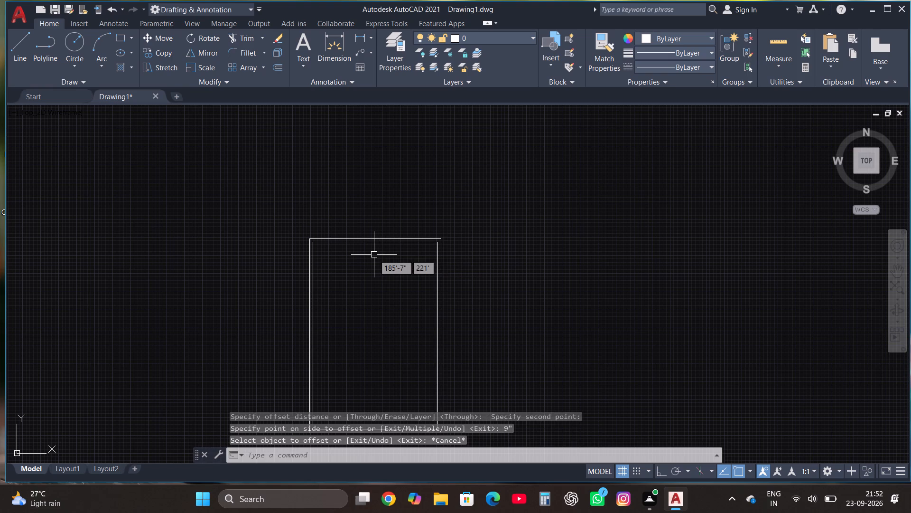
# Draw connected lines from the inner outline's upper-left corner: 17' right, 17' down with Ortho on, and left past the outer wall.
pyautogui.click(19, 42)
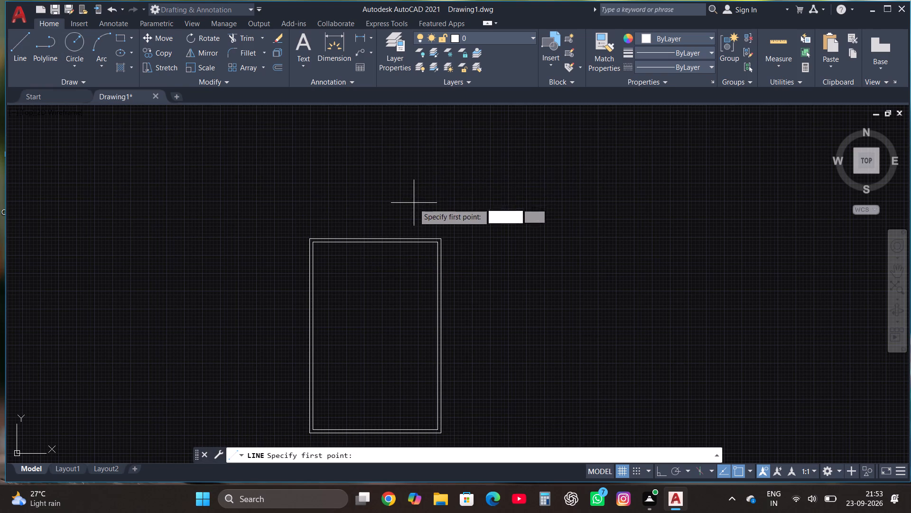
pyautogui.scroll(2, 399, 236)
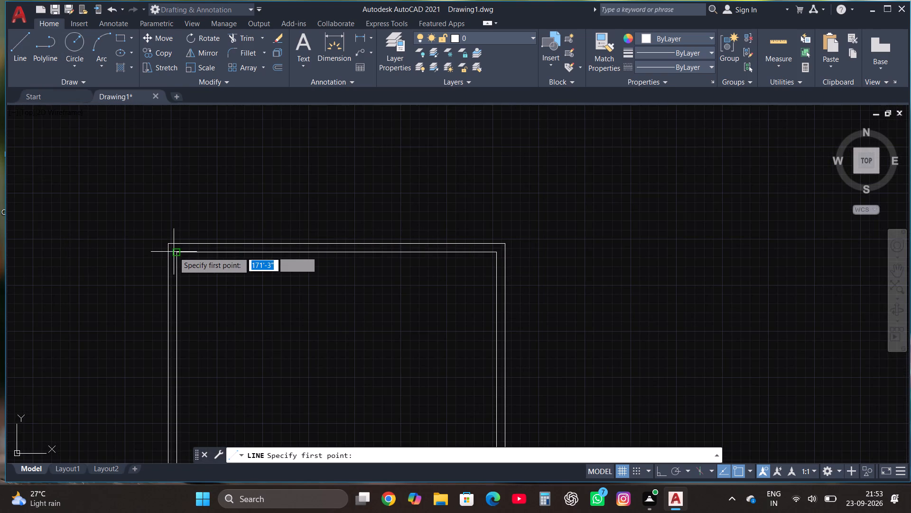
pyautogui.click(174, 252)
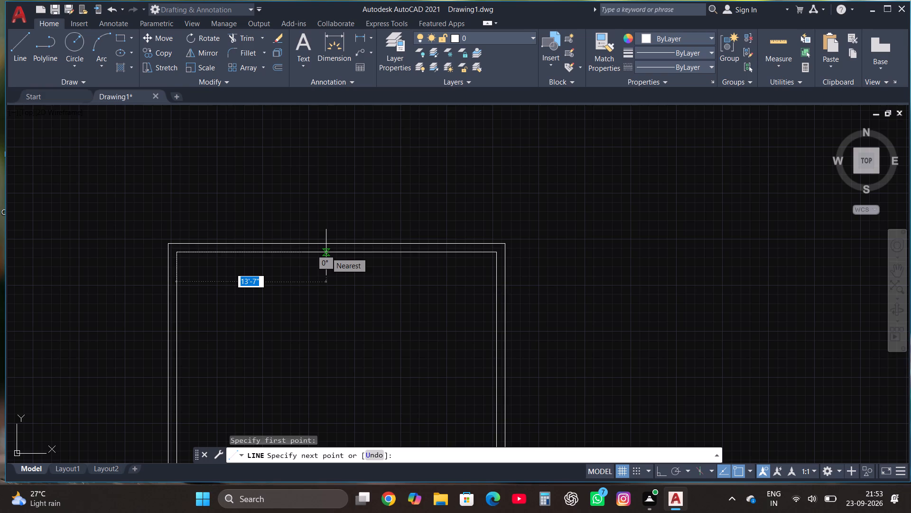
pyautogui.write('17')
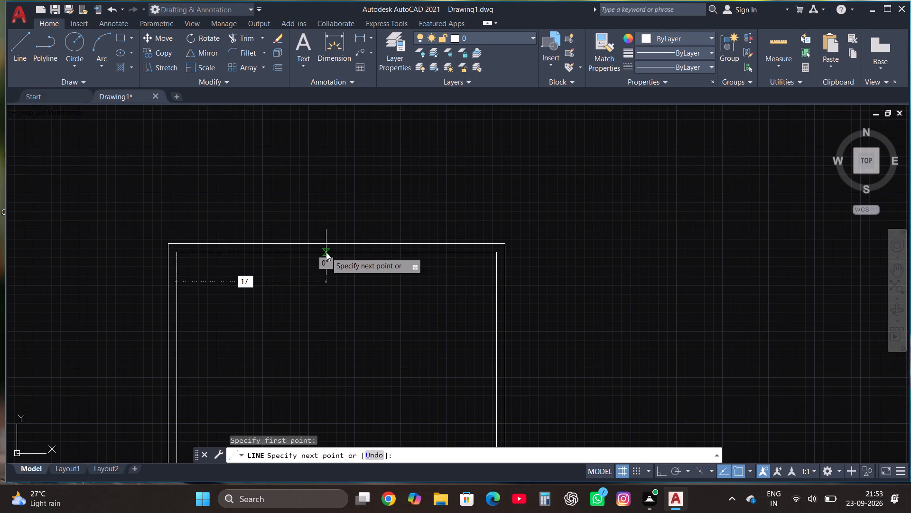
pyautogui.press("'")
pyautogui.press('Return')
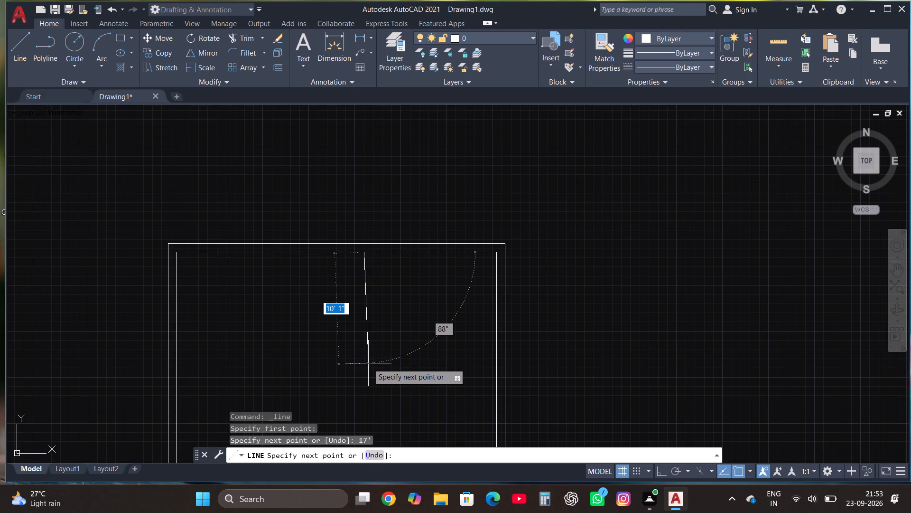
pyautogui.press('F8')
pyautogui.scroll(-2, 363, 327)
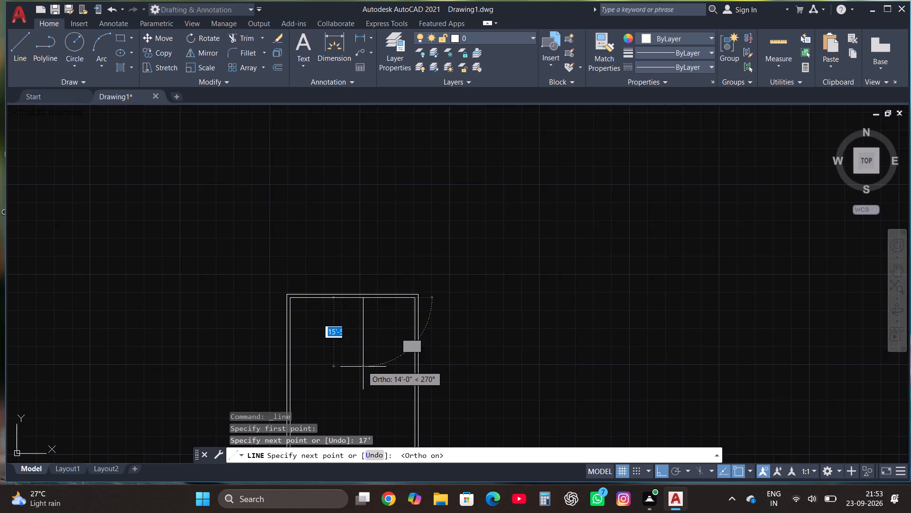
pyautogui.scroll(2, 363, 367)
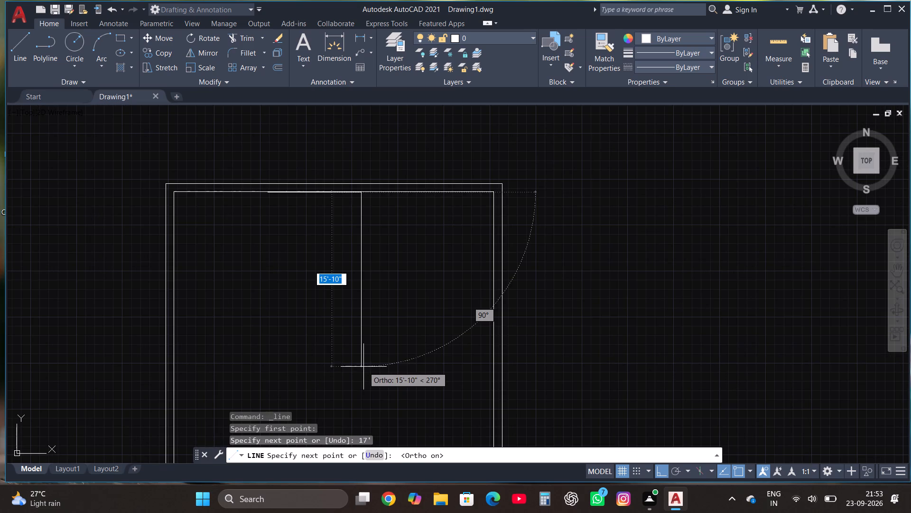
pyautogui.write("17'")
pyautogui.press('Return')
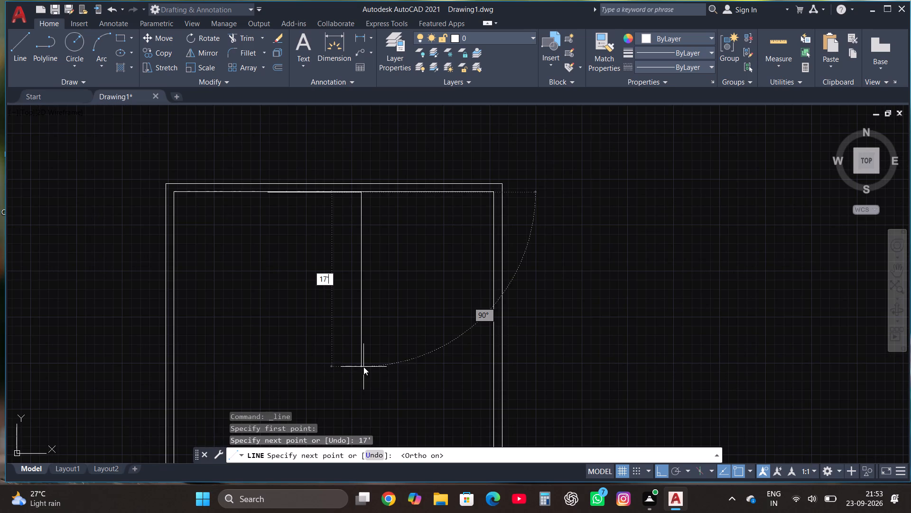
pyautogui.scroll(-4, 363, 367)
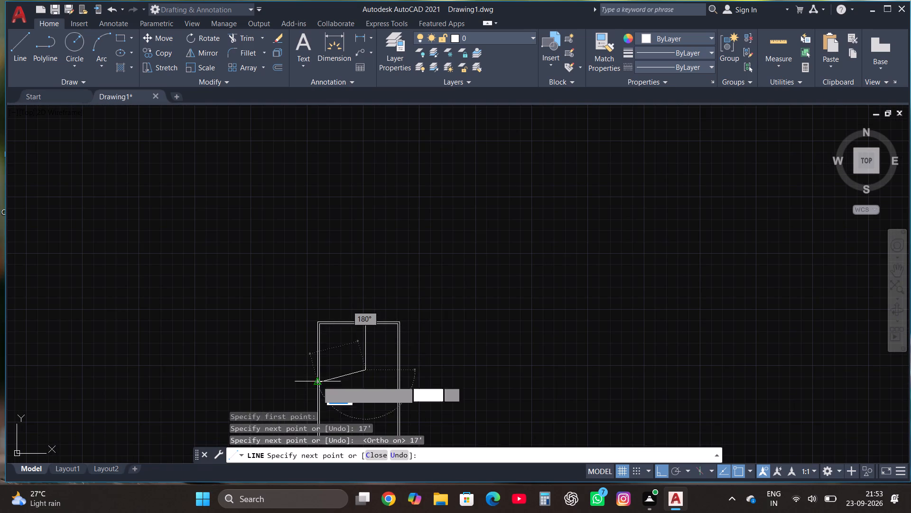
pyautogui.scroll(3, 317, 381)
pyautogui.click(271, 339)
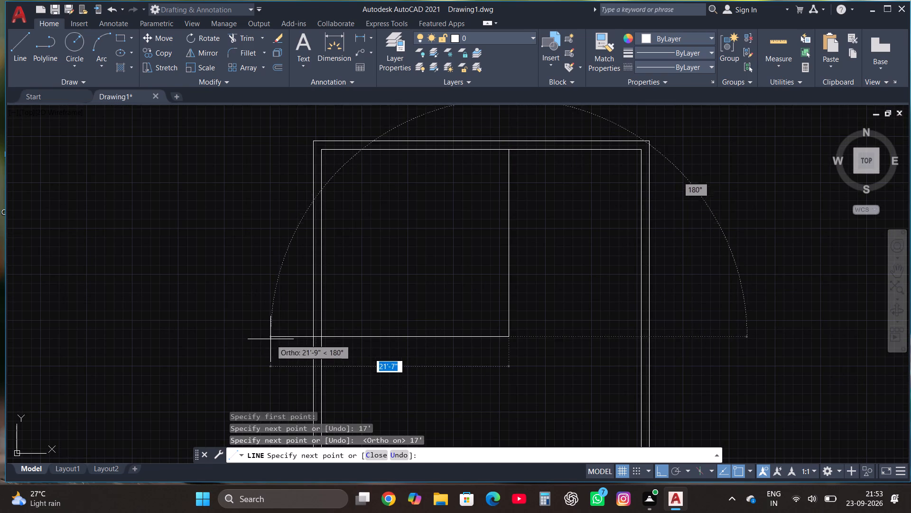
pyautogui.press('Escape')
# Trim the horizontal partition line's overhang back to the inner face of the left wall.
pyautogui.click(232, 39)
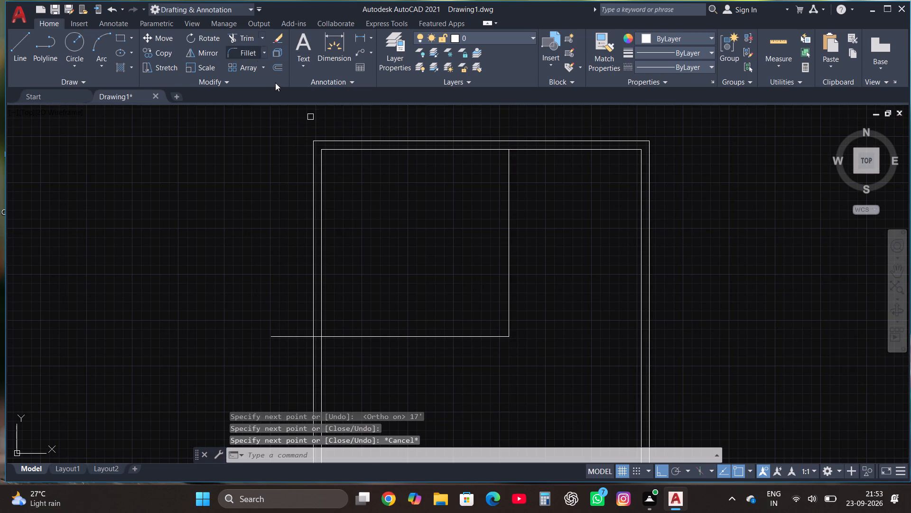
pyautogui.click(275, 313)
pyautogui.click(283, 384)
pyautogui.scroll(3, 389, 306)
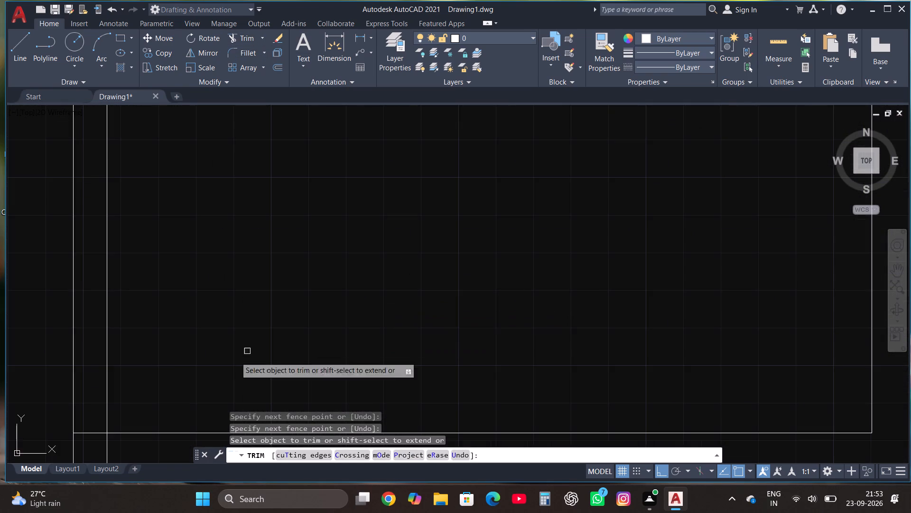
pyautogui.scroll(-2, 188, 375)
pyautogui.click(149, 398)
pyautogui.press('Escape')
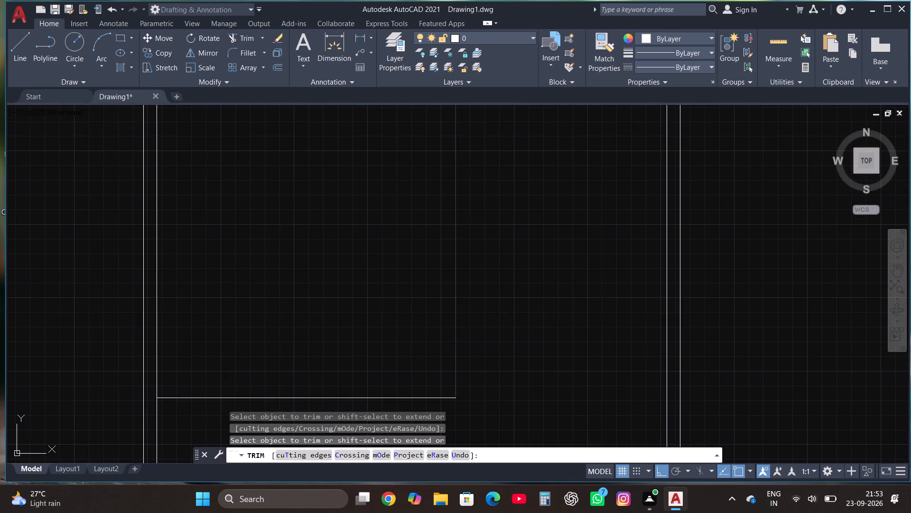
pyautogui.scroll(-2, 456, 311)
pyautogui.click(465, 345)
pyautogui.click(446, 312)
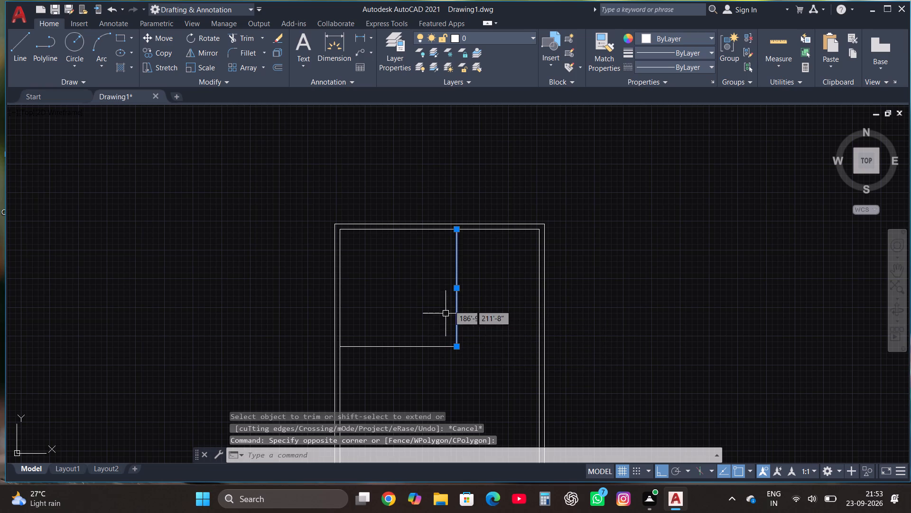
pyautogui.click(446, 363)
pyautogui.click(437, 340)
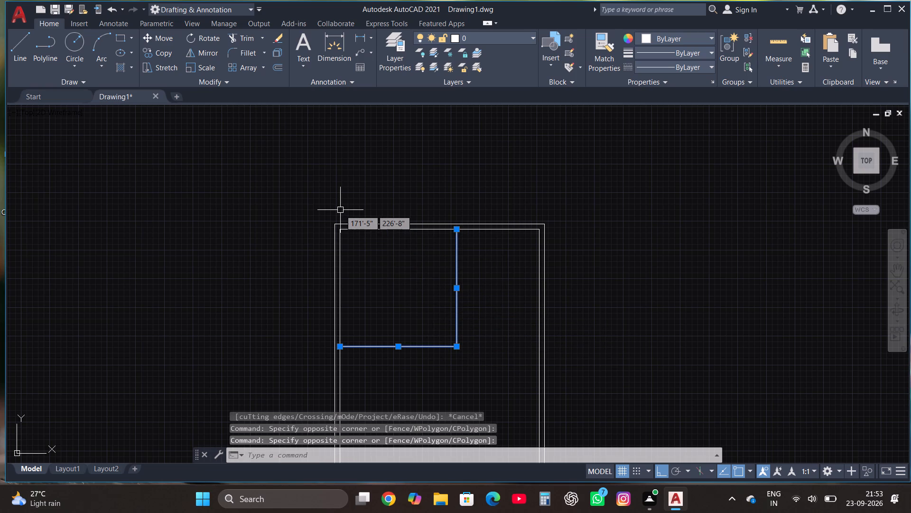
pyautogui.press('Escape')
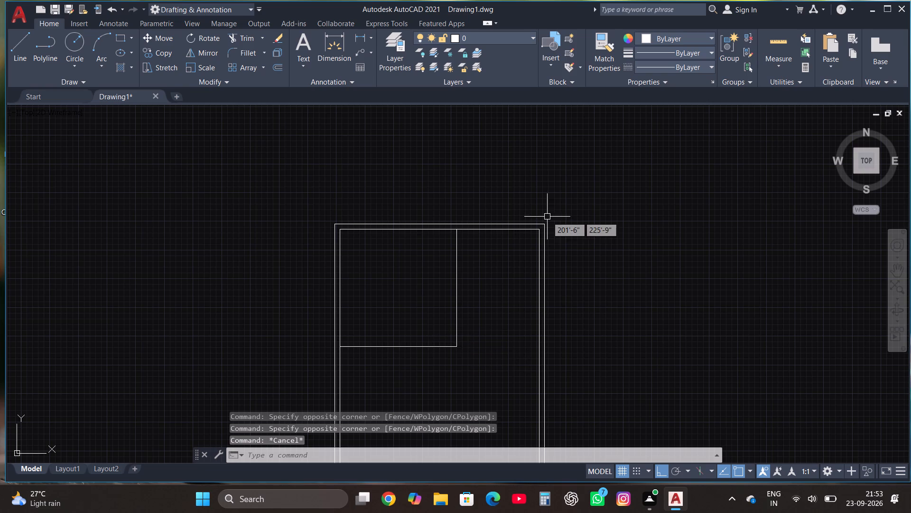
# Draw connected lines from the inner outline's upper-right corner: 3'6" down, and left to just past the vertical partition line.
pyautogui.scroll(2, 547, 217)
pyautogui.click(26, 48)
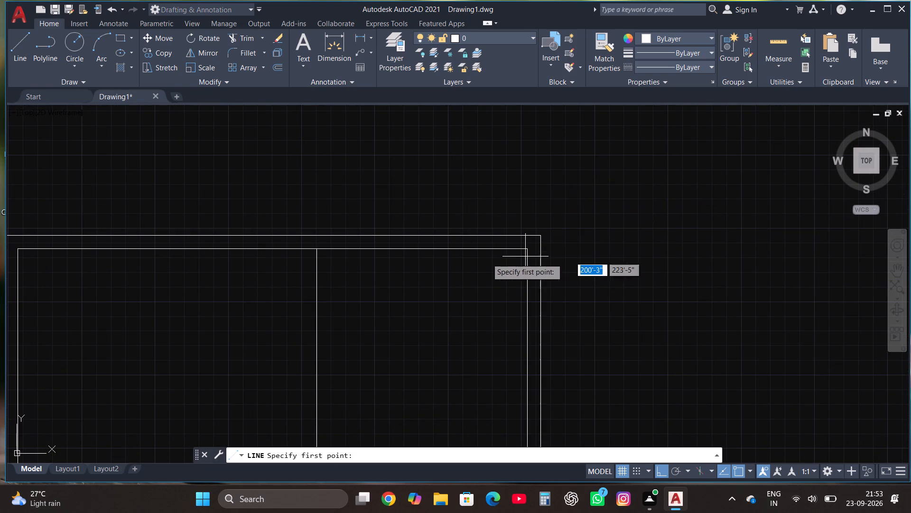
pyautogui.click(529, 248)
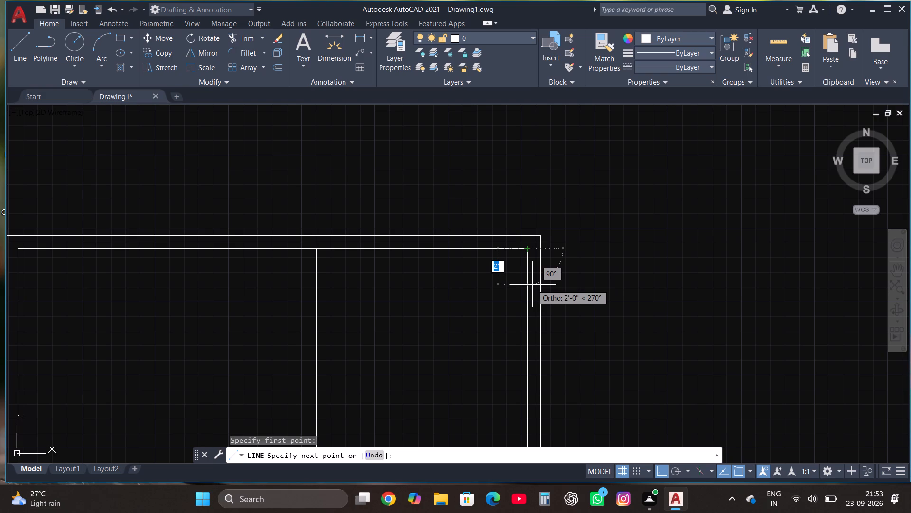
pyautogui.write('3\'6"')
pyautogui.press('Return')
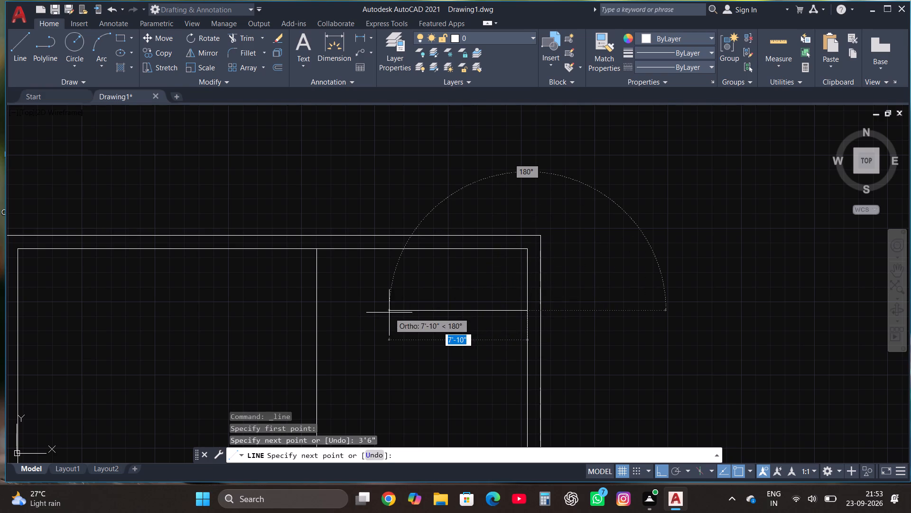
pyautogui.click(299, 313)
pyautogui.press('Escape')
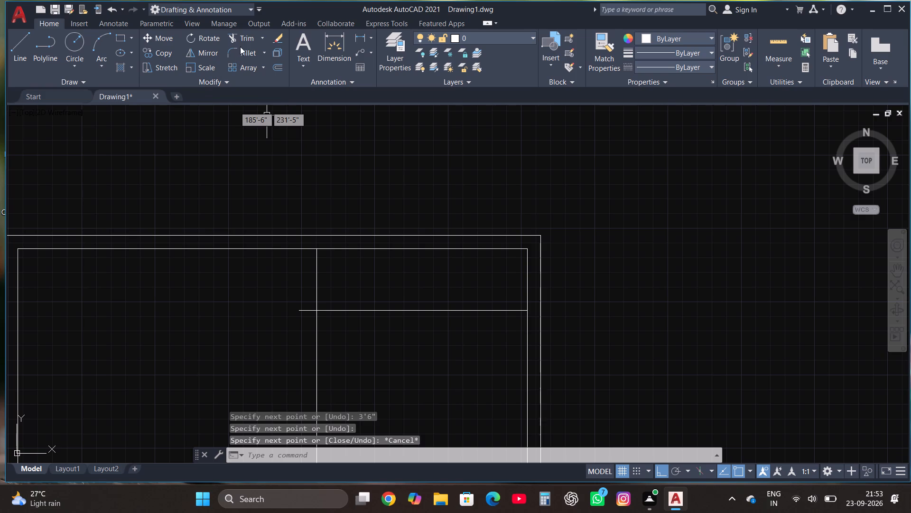
# Trim the new horizontal line's overhang back to the vertical partition line.
pyautogui.click(243, 39)
pyautogui.click(302, 311)
pyautogui.press('Escape')
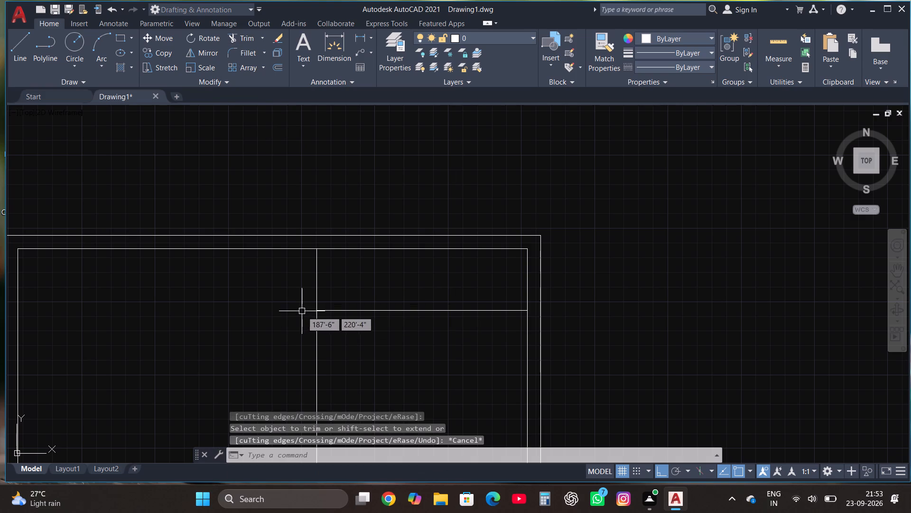
# Offset the short horizontal partition line in the upper-right area 4.5" downward.
pyautogui.click(364, 311)
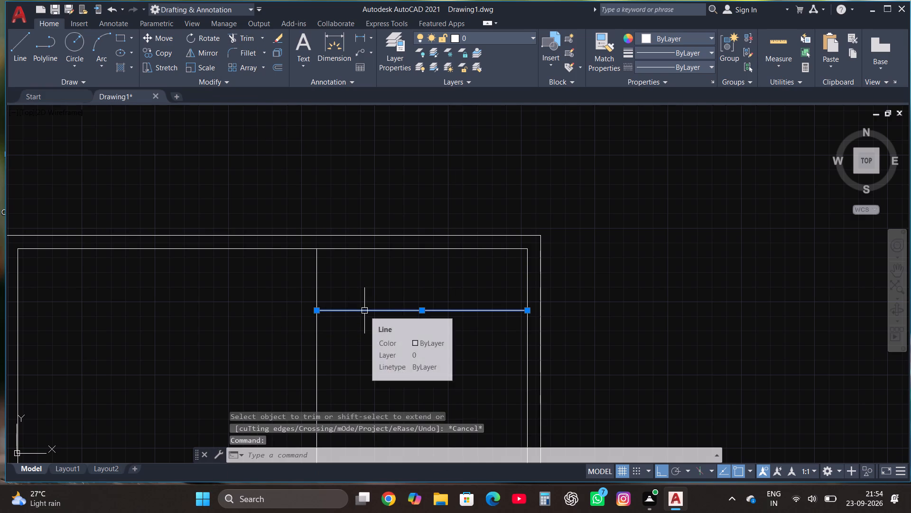
pyautogui.click(277, 65)
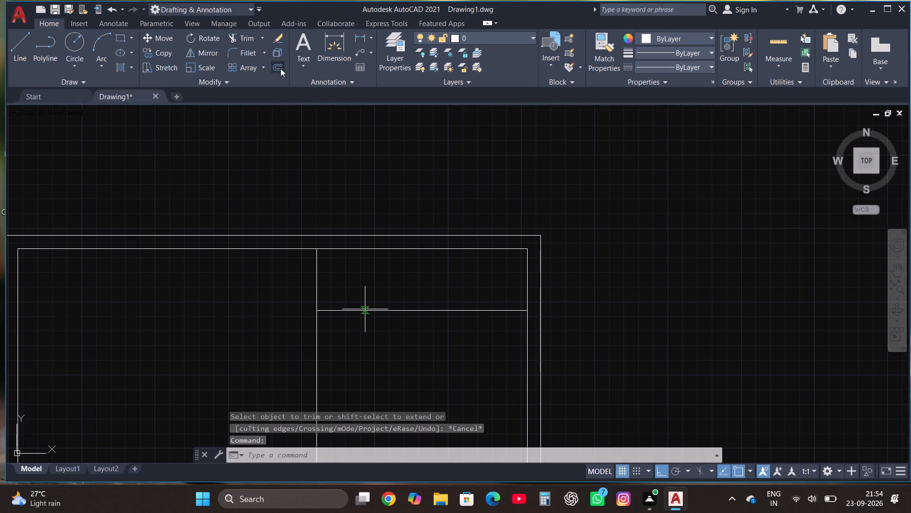
pyautogui.click(375, 310)
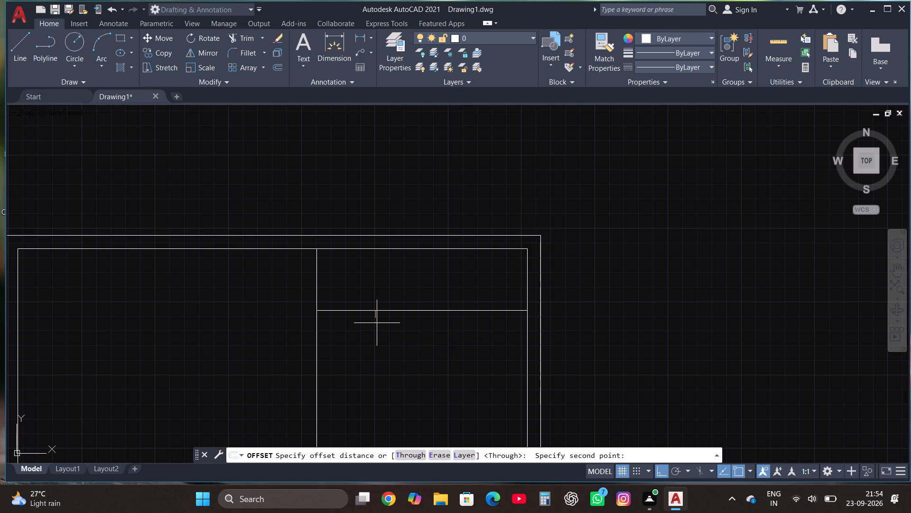
pyautogui.write('4.5"')
pyautogui.press('Return')
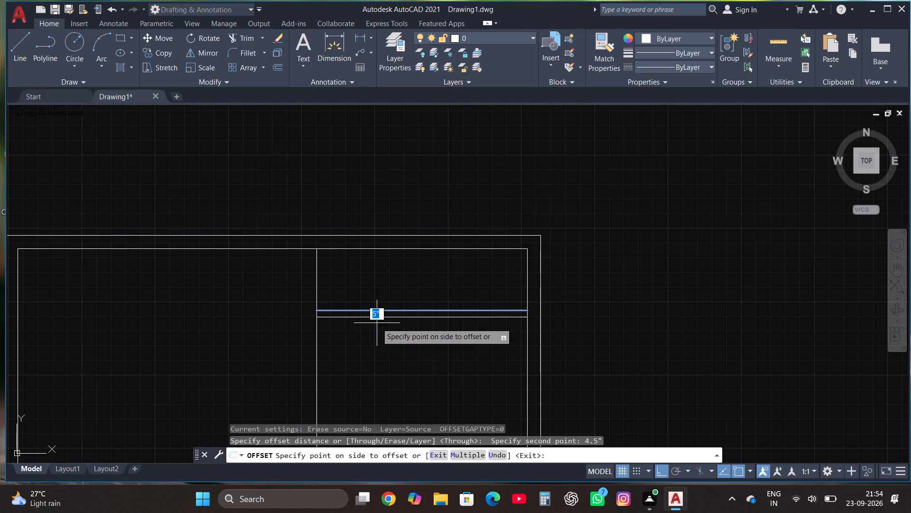
pyautogui.click(382, 347)
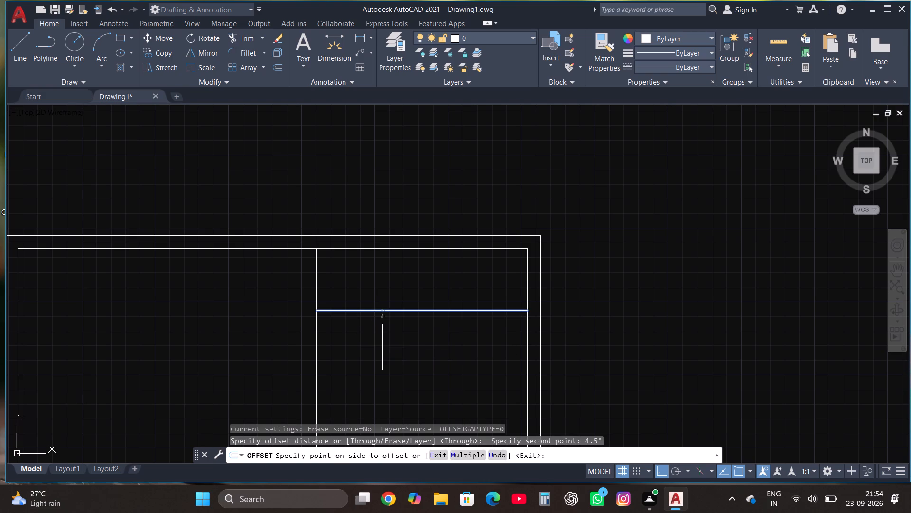
pyautogui.press('Escape')
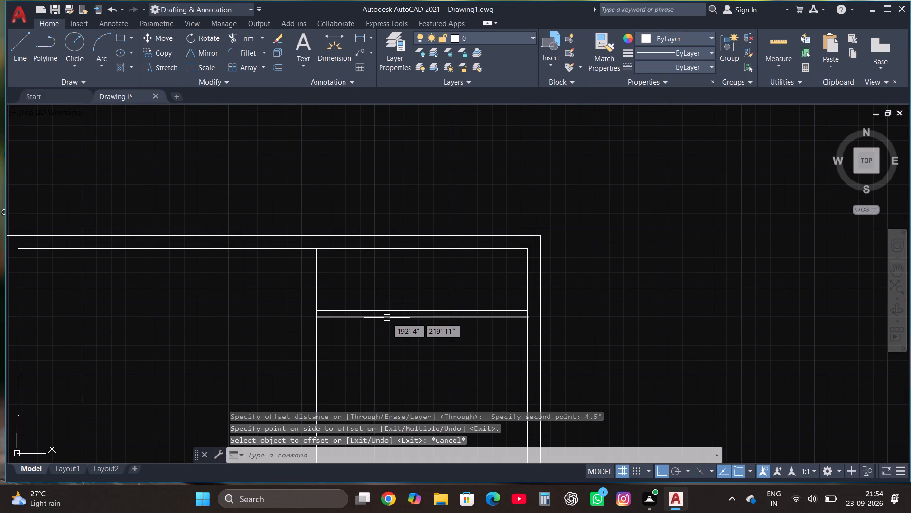
# Move the offset partition line a further 4.5" straight down.
pyautogui.click(387, 318)
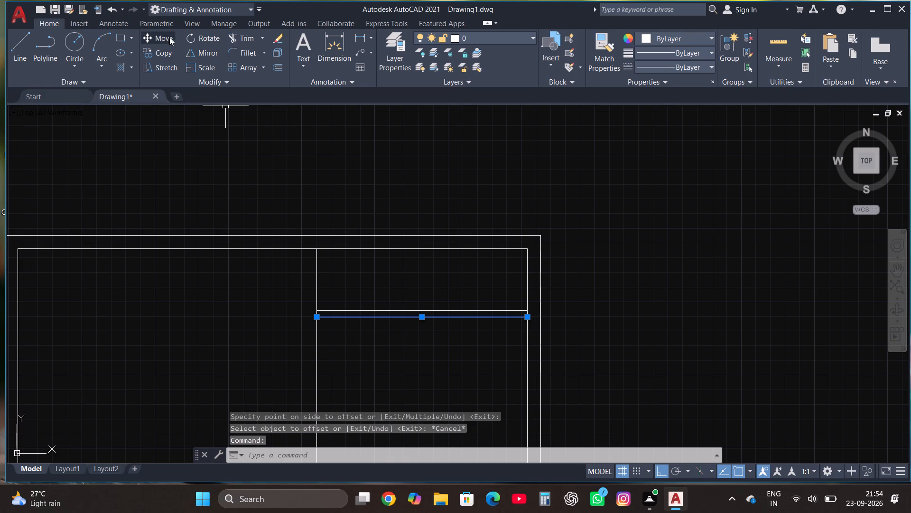
pyautogui.click(158, 37)
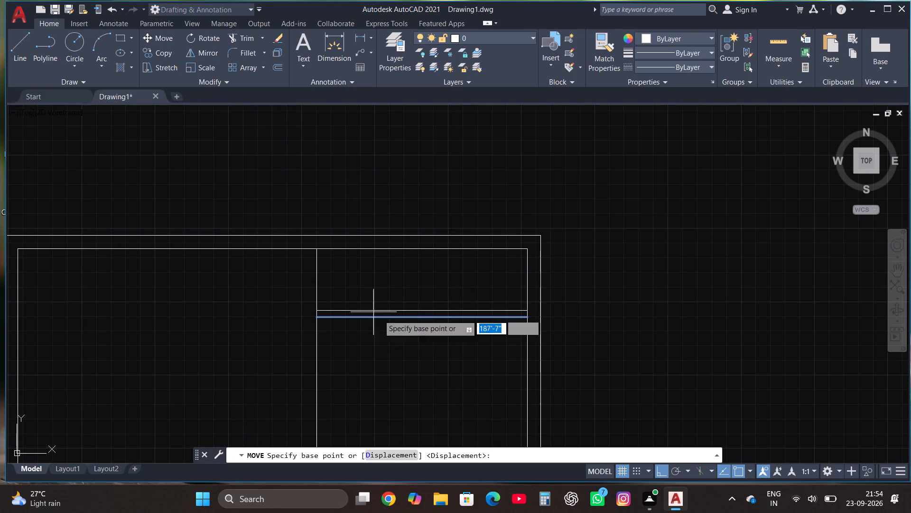
pyautogui.click(414, 319)
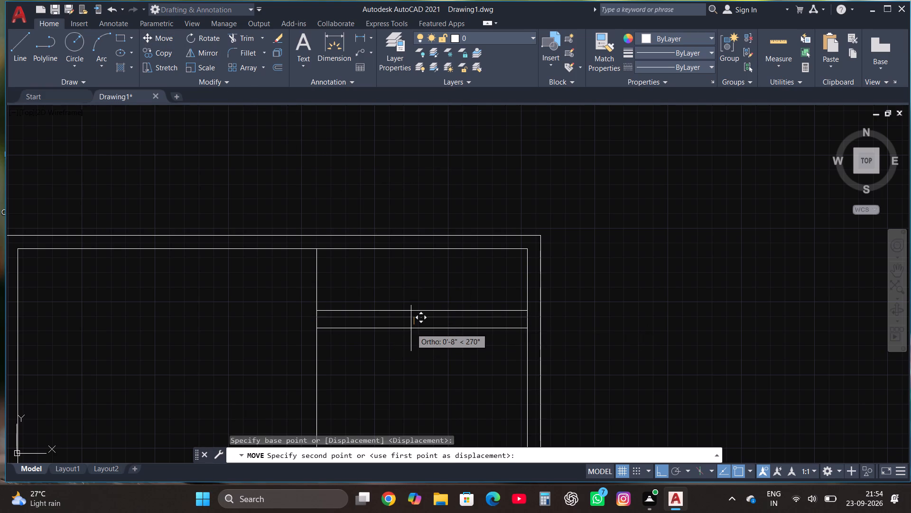
pyautogui.write('4.5"')
pyautogui.press('Return')
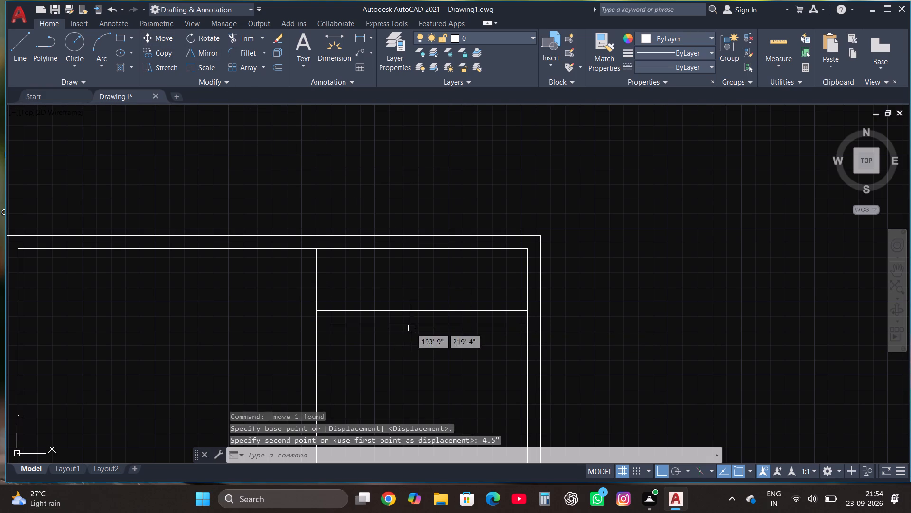
pyautogui.press('Escape')
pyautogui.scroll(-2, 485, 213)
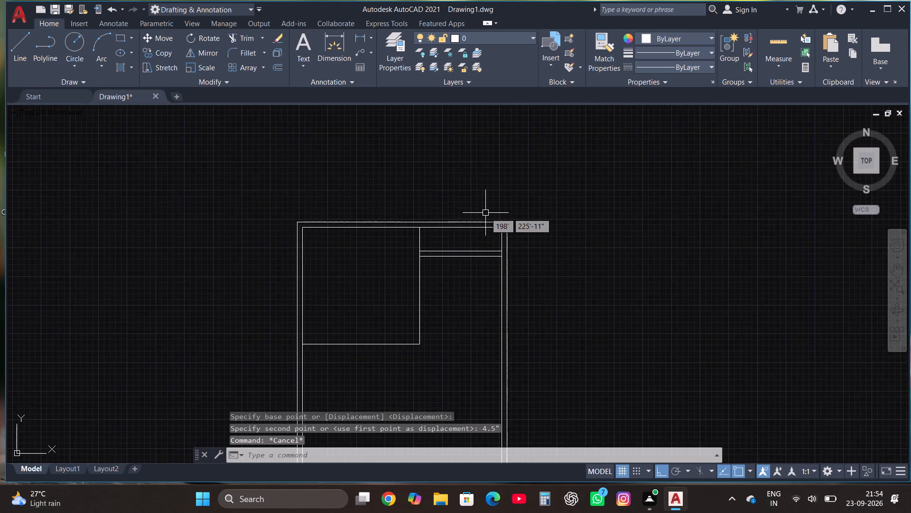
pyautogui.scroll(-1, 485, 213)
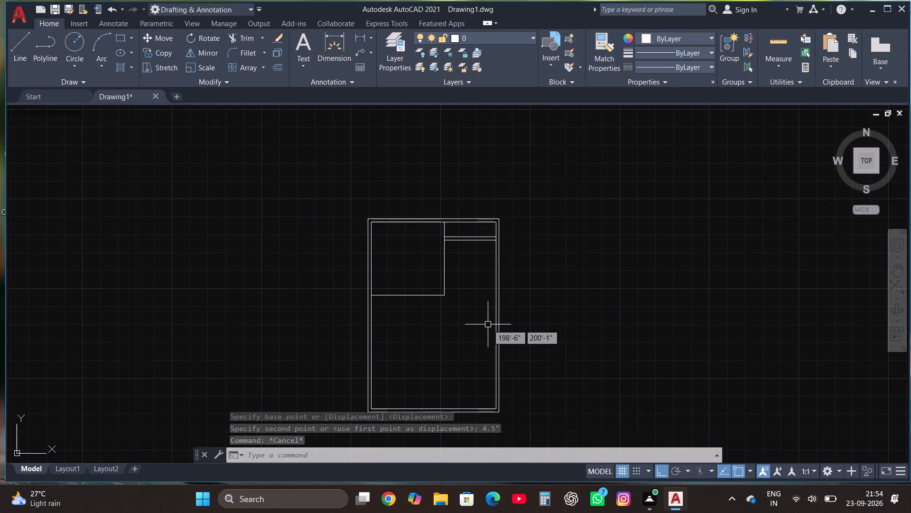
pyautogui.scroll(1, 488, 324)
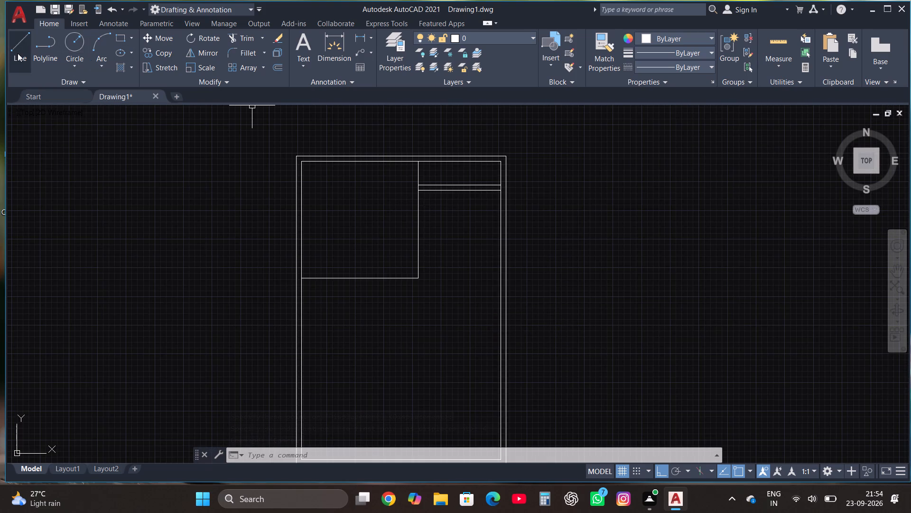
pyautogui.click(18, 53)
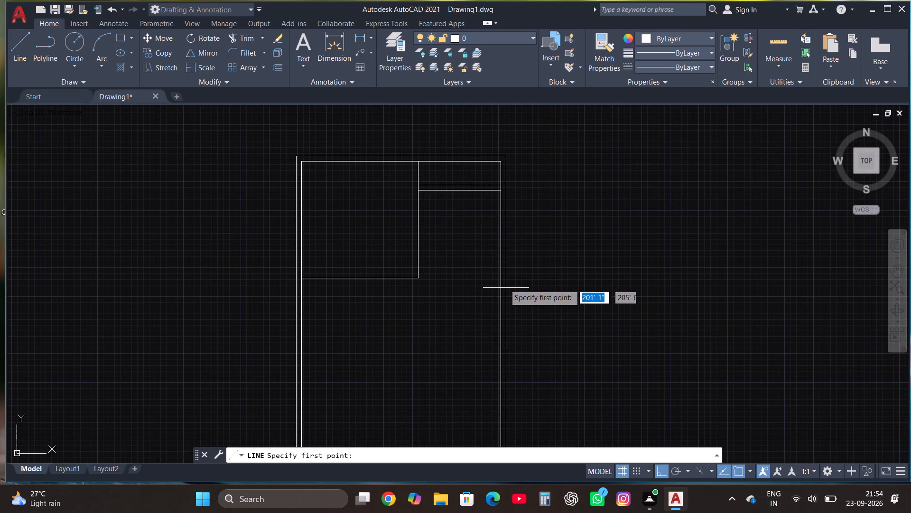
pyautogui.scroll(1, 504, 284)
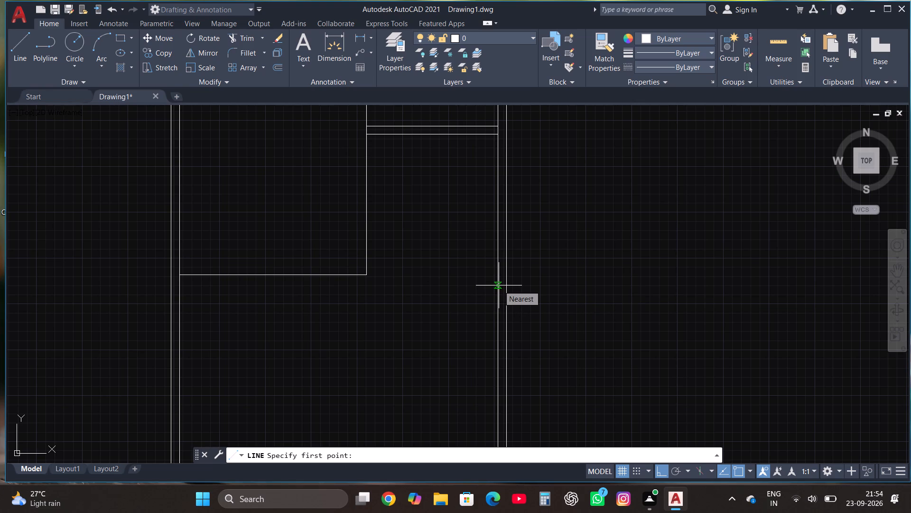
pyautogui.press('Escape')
# Draw a column rectangle about 2' by 2' inward from the outer wall's upper-left corner.
pyautogui.scroll(-1, 433, 308)
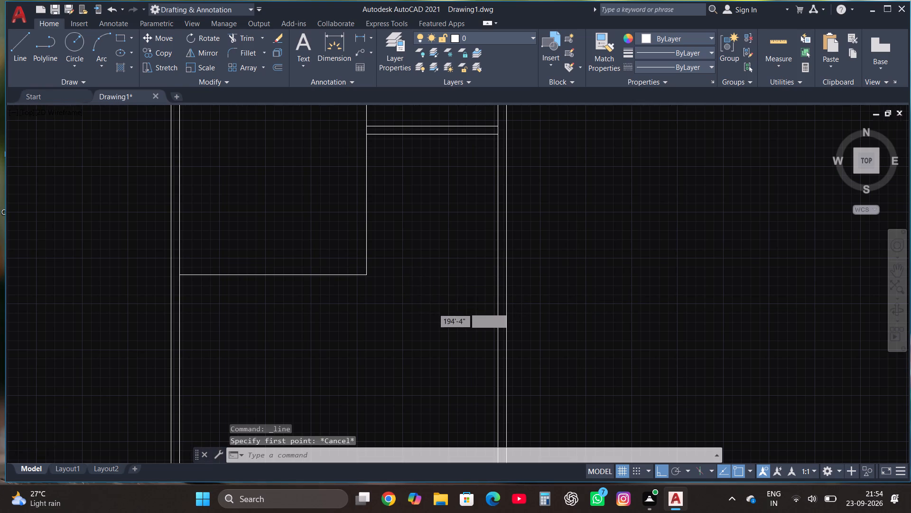
pyautogui.scroll(-1, 433, 309)
pyautogui.scroll(2, 361, 190)
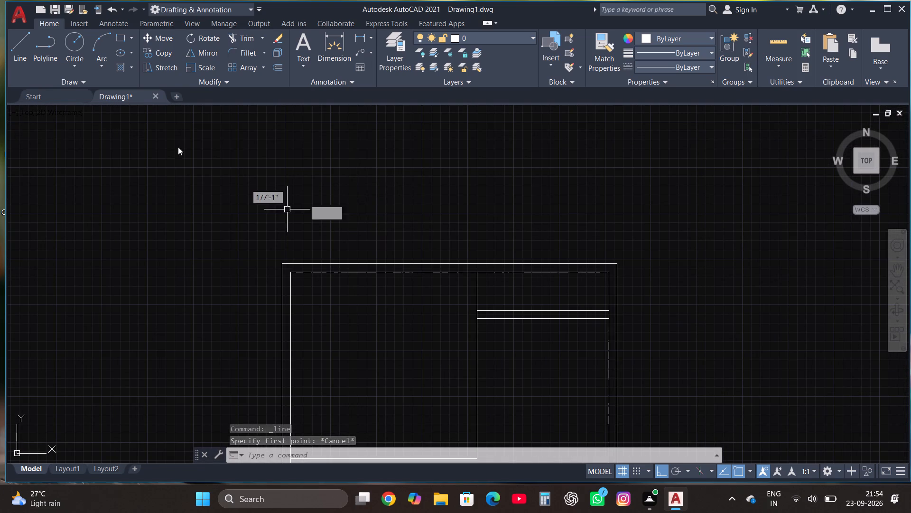
pyautogui.click(117, 38)
pyautogui.scroll(2, 290, 313)
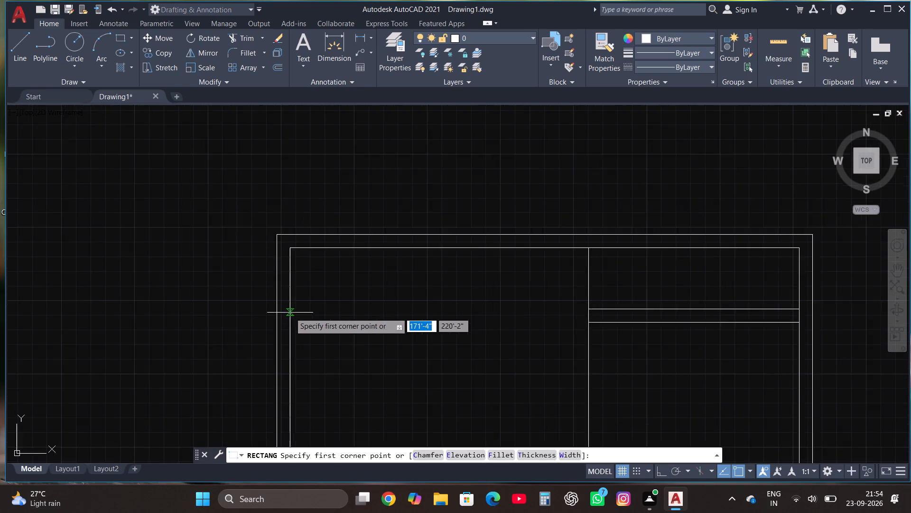
pyautogui.click(269, 188)
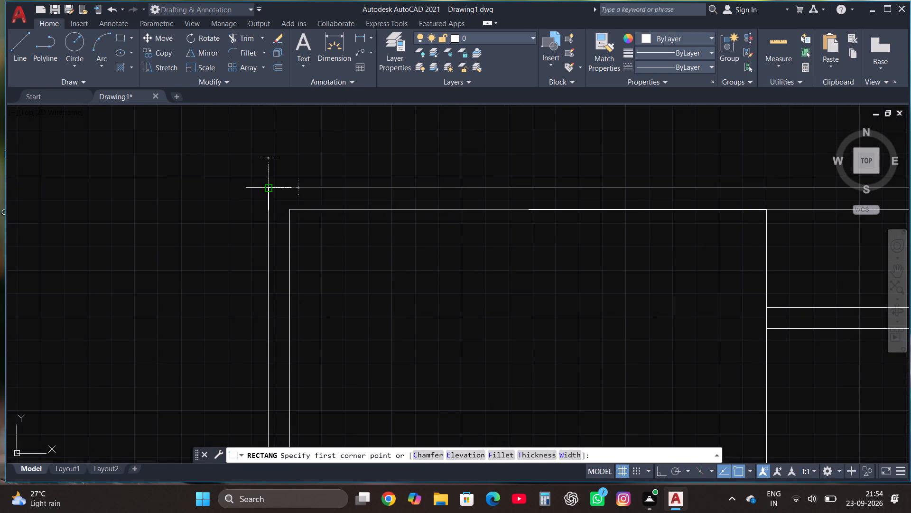
pyautogui.click(329, 242)
# Copy the column in Multiple mode from its upper-right corner to the outer wall's upper-right corner.
pyautogui.click(329, 236)
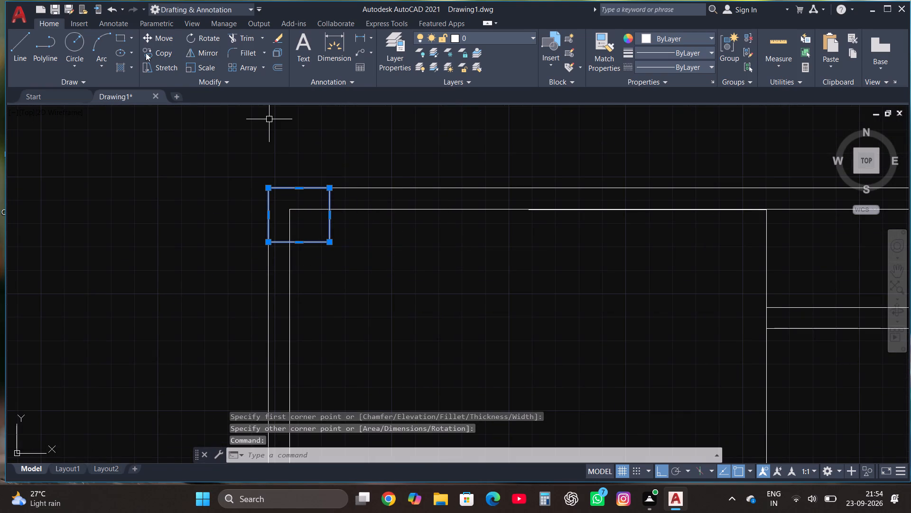
pyautogui.click(163, 53)
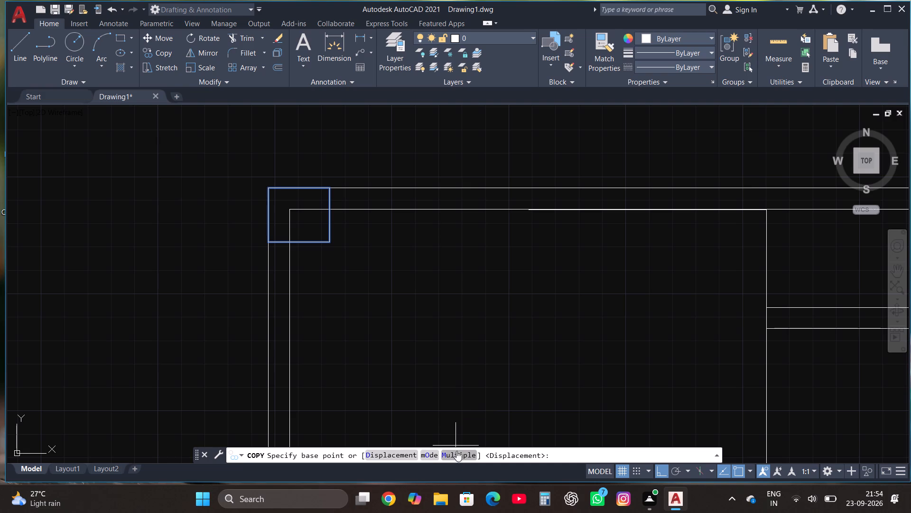
pyautogui.click(456, 451)
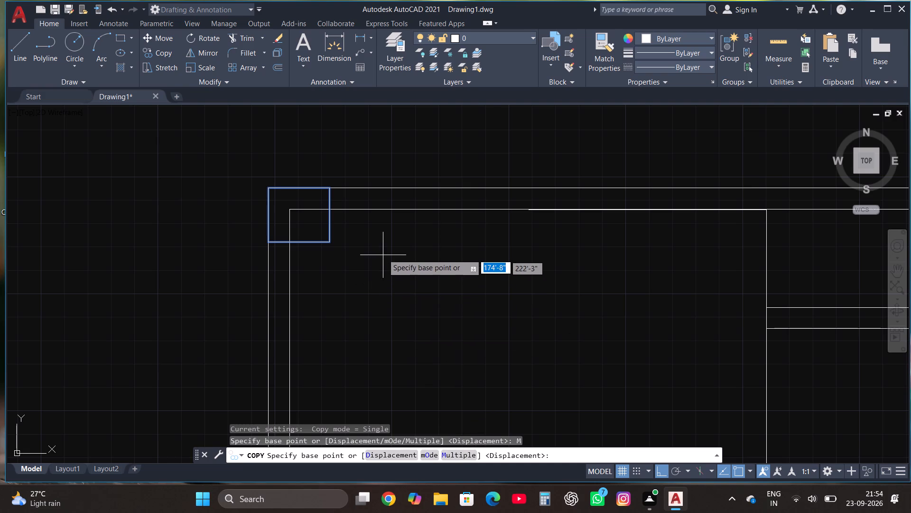
pyautogui.click(330, 188)
pyautogui.scroll(-3, 330, 188)
pyautogui.scroll(3, 491, 191)
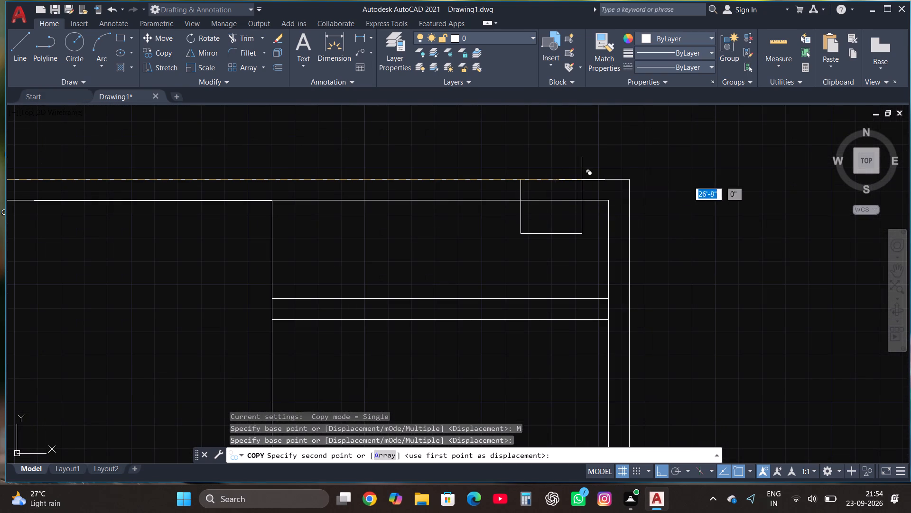
pyautogui.click(628, 179)
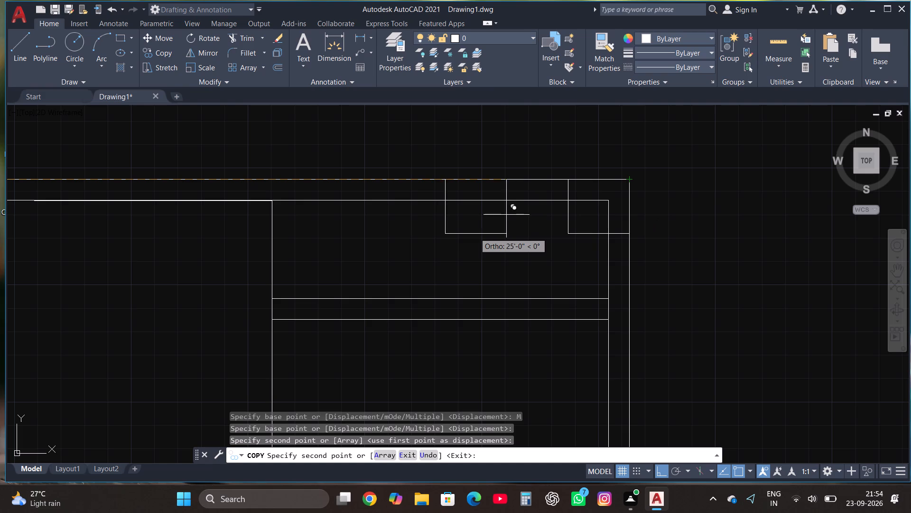
# With Ortho off, place another column copy at the left outer wall, directly under the horizontal partition line of the 17' room.
pyautogui.press('F8')
pyautogui.scroll(-3, 472, 238)
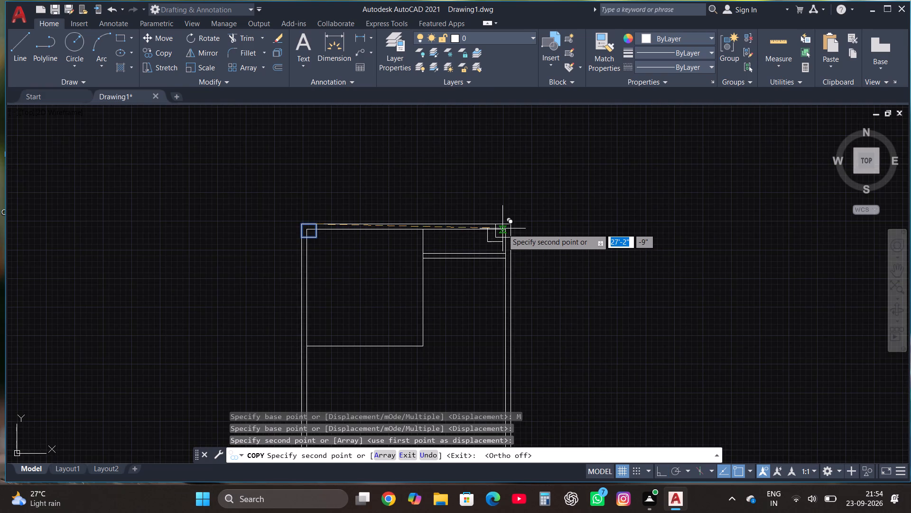
pyautogui.scroll(-1, 413, 296)
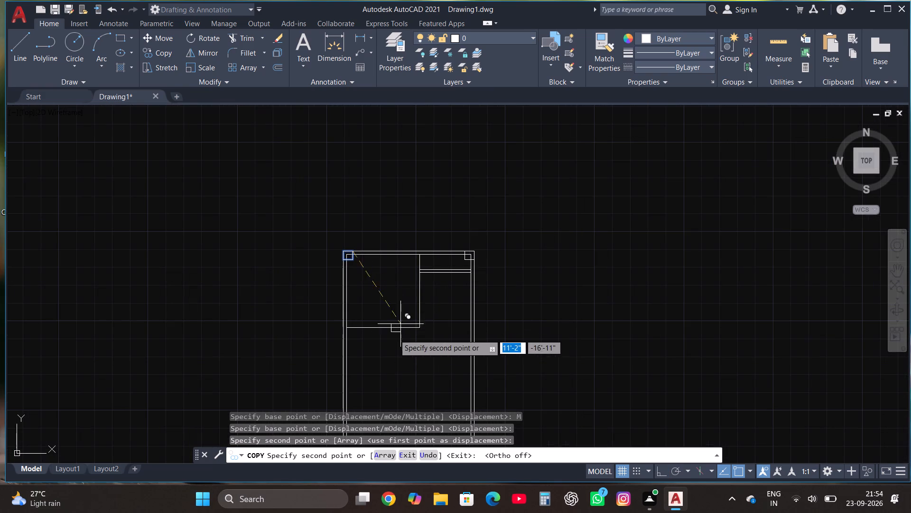
pyautogui.scroll(5, 363, 337)
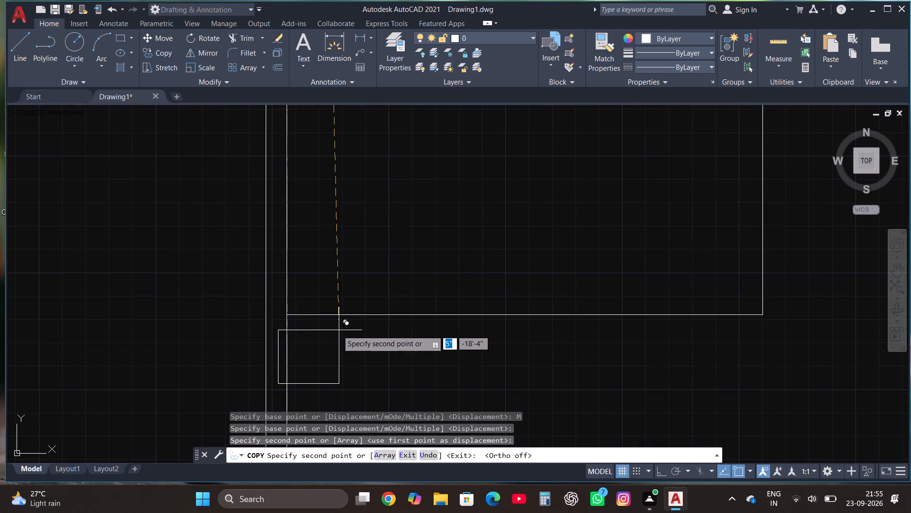
pyautogui.click(327, 316)
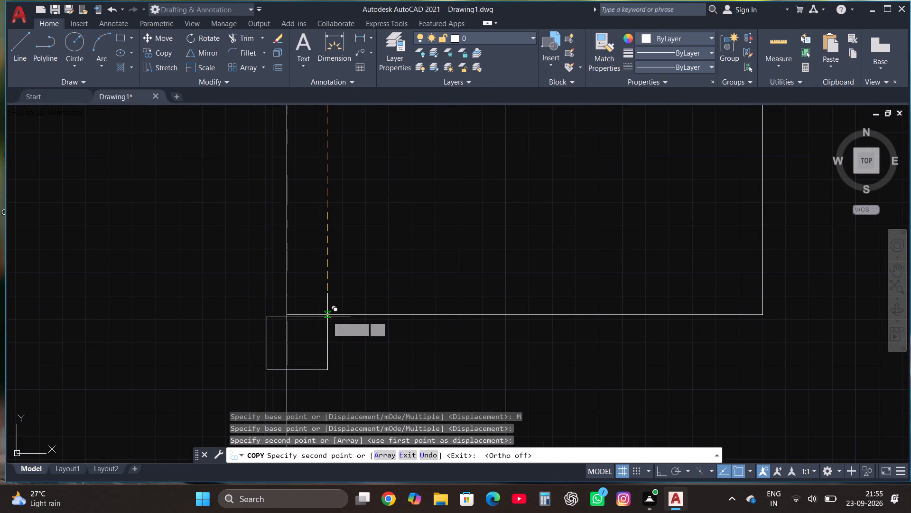
# Place column copies below the 17' room's lower-right partition corner and against the right outer wall at the same level.
pyautogui.scroll(-4, 453, 204)
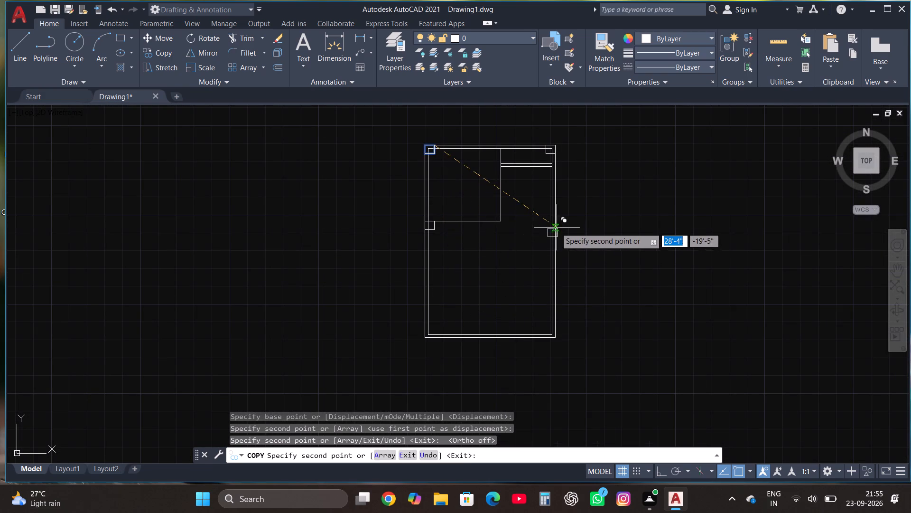
pyautogui.scroll(2, 508, 220)
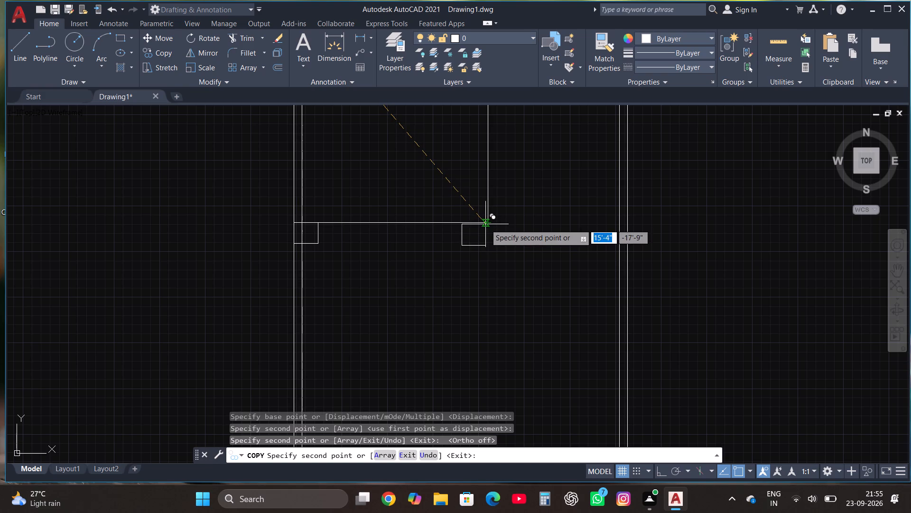
pyautogui.click(485, 224)
pyautogui.scroll(1, 631, 230)
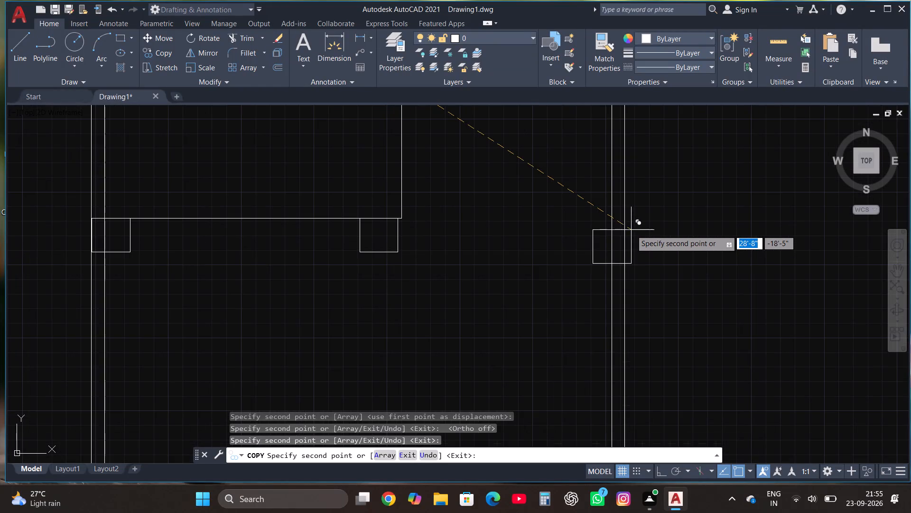
pyautogui.click(623, 220)
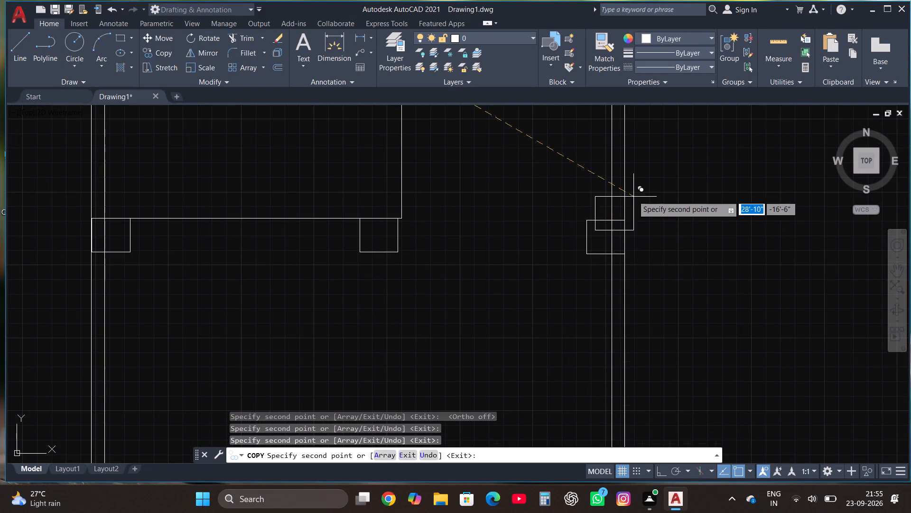
pyautogui.scroll(-2, 607, 197)
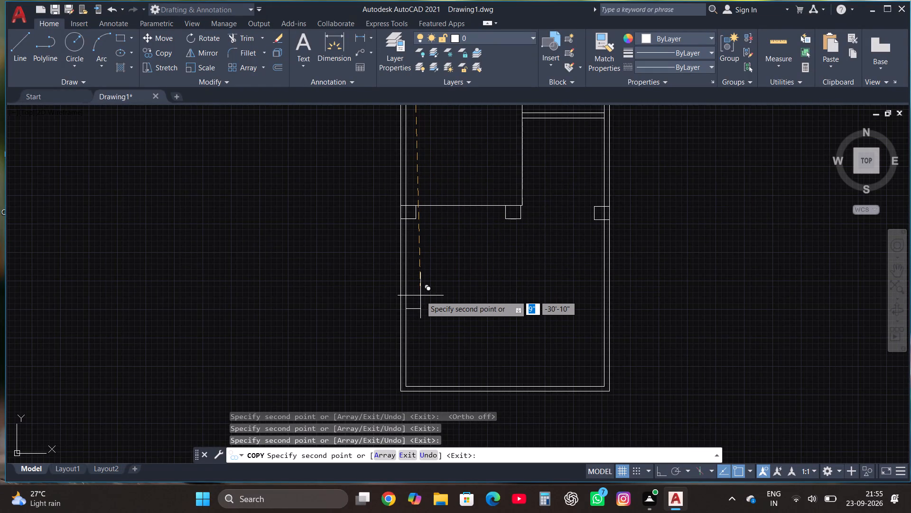
pyautogui.press('Escape')
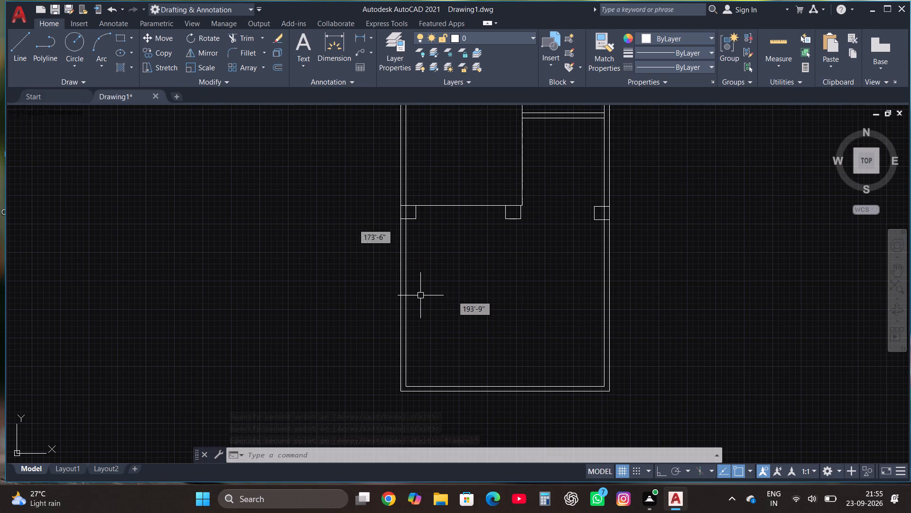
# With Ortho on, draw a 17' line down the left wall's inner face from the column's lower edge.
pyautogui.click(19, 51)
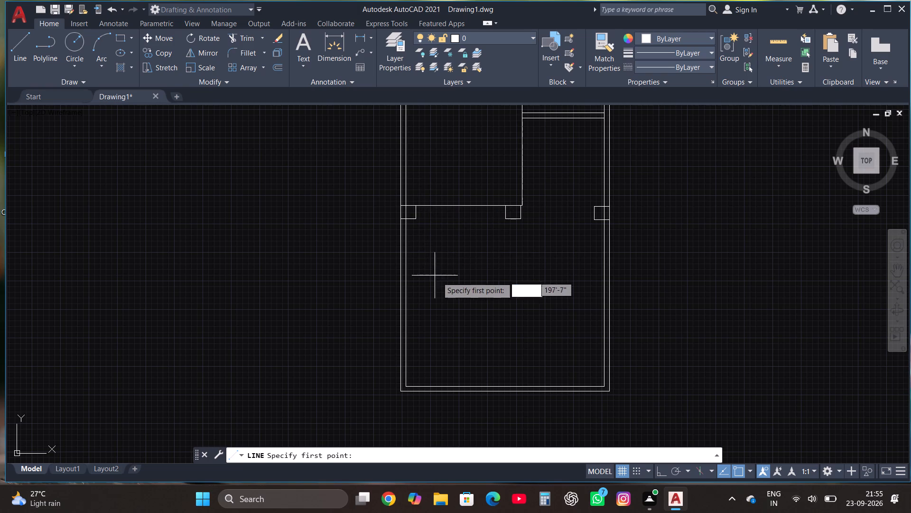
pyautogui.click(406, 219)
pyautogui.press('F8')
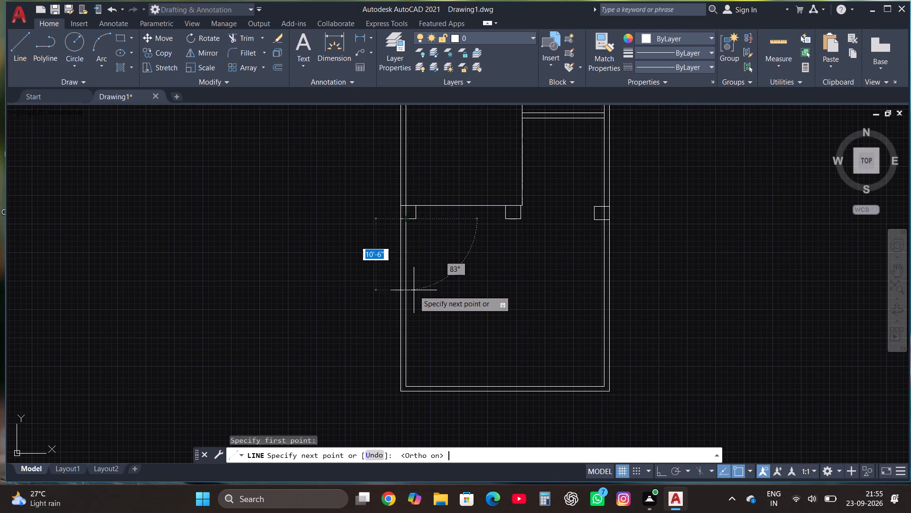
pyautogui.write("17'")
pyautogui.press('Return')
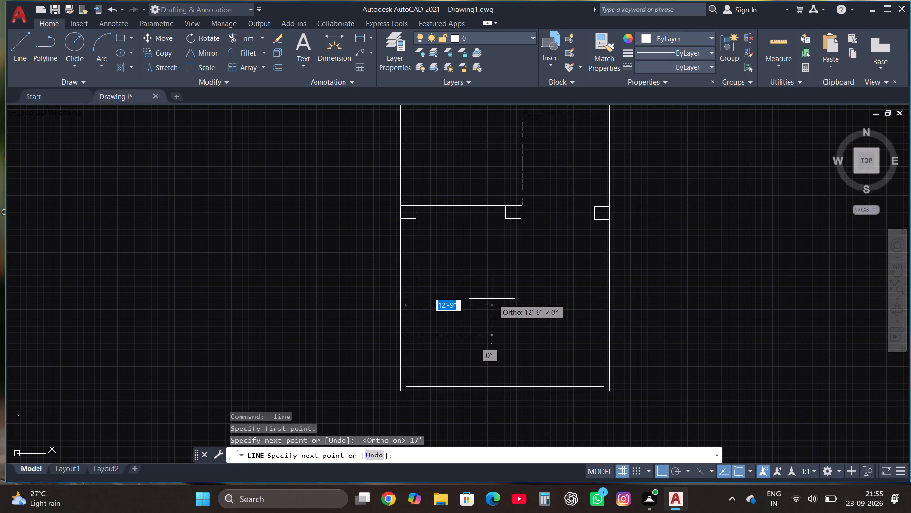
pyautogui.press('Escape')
# Draw a 17' line down the left wall's inner face from the column's lower edge, continuing with a 17' horizontal partition line into the plan.
pyautogui.scroll(-2, 458, 284)
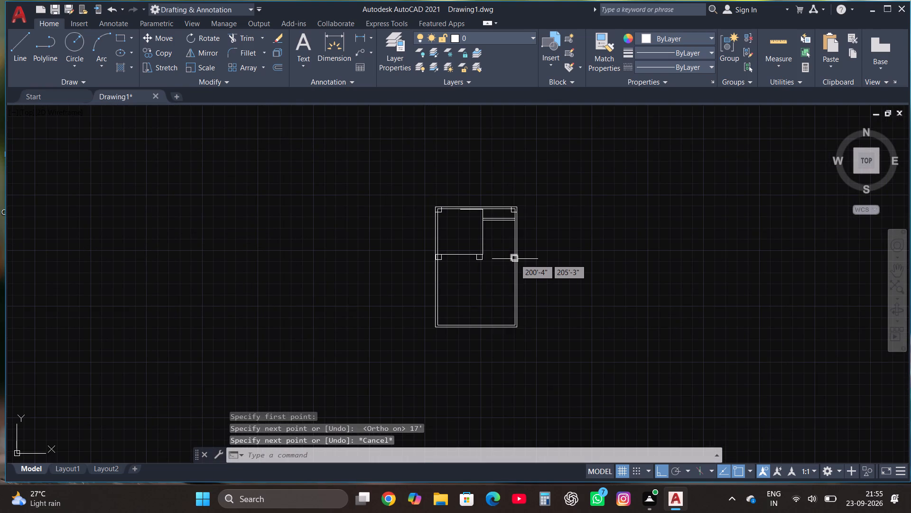
pyautogui.scroll(1, 515, 259)
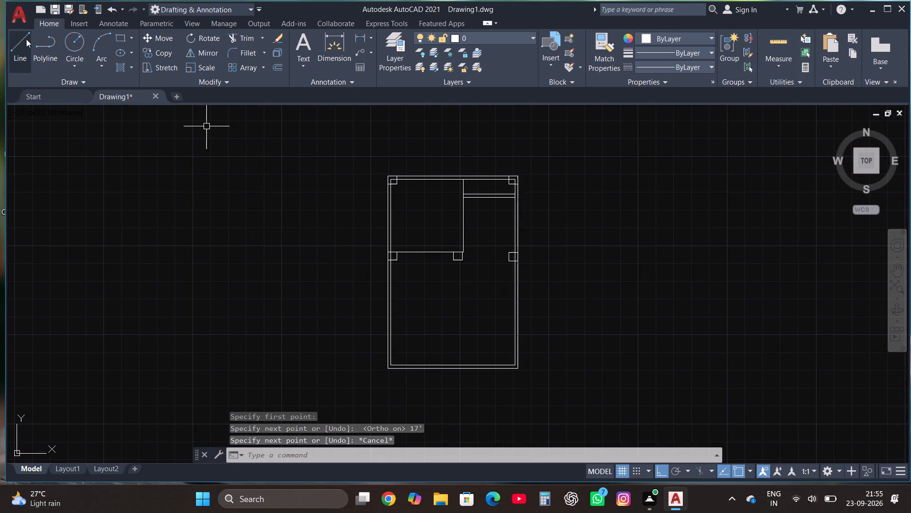
pyautogui.click(24, 39)
pyautogui.scroll(2, 394, 287)
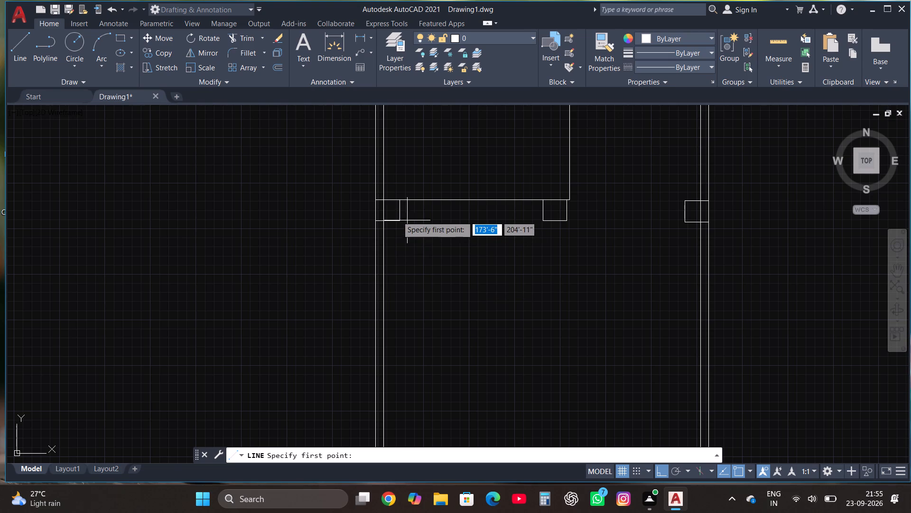
pyautogui.click(382, 222)
pyautogui.scroll(-1, 384, 243)
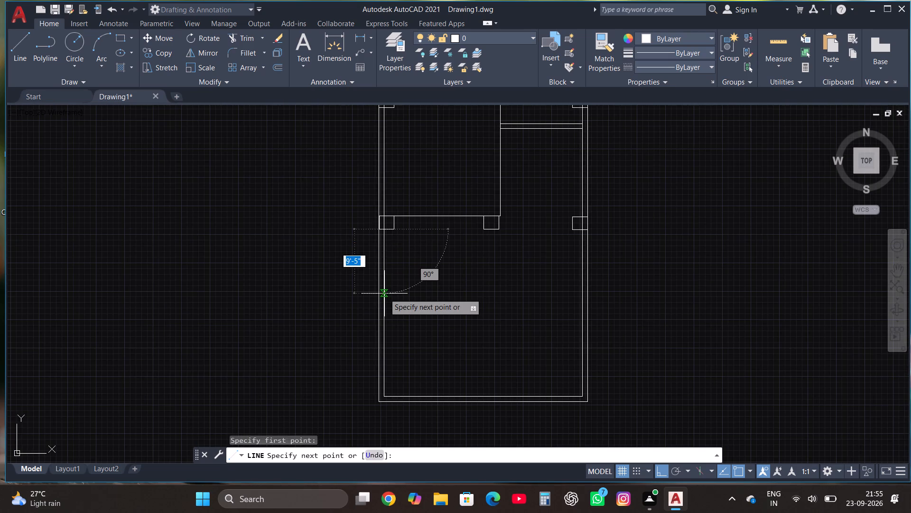
pyautogui.write("17'")
pyautogui.press('Return')
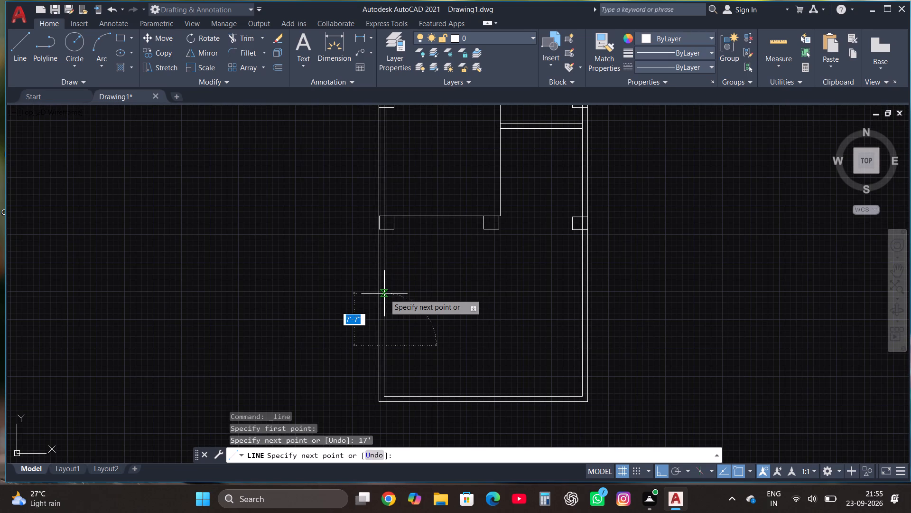
pyautogui.scroll(-1, 537, 323)
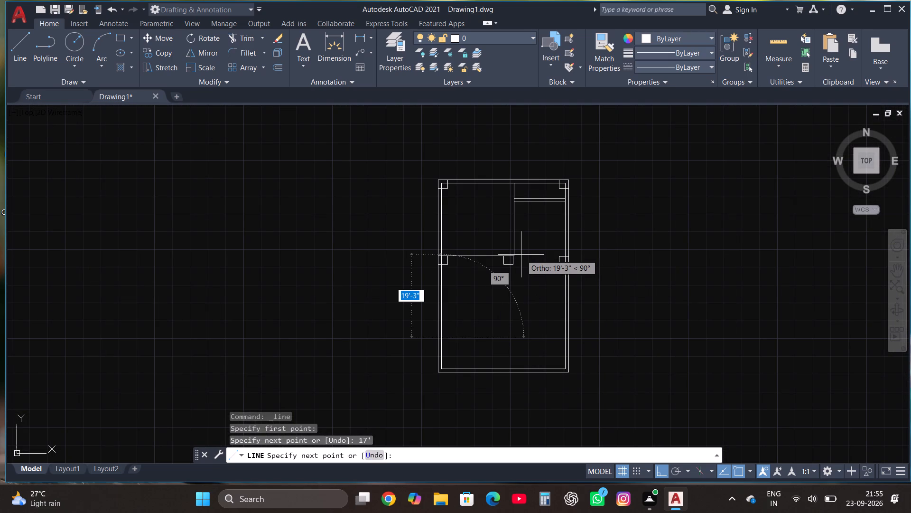
pyautogui.write("17'")
pyautogui.press('Return')
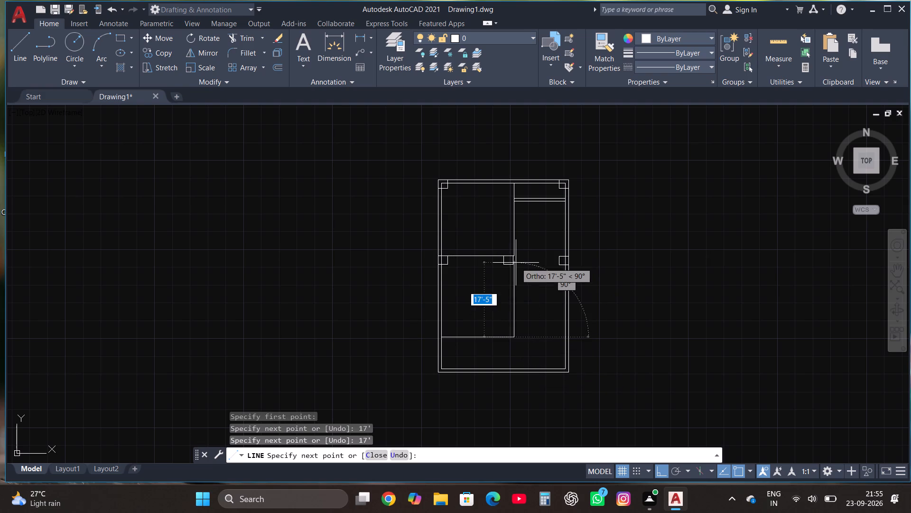
pyautogui.press('Escape')
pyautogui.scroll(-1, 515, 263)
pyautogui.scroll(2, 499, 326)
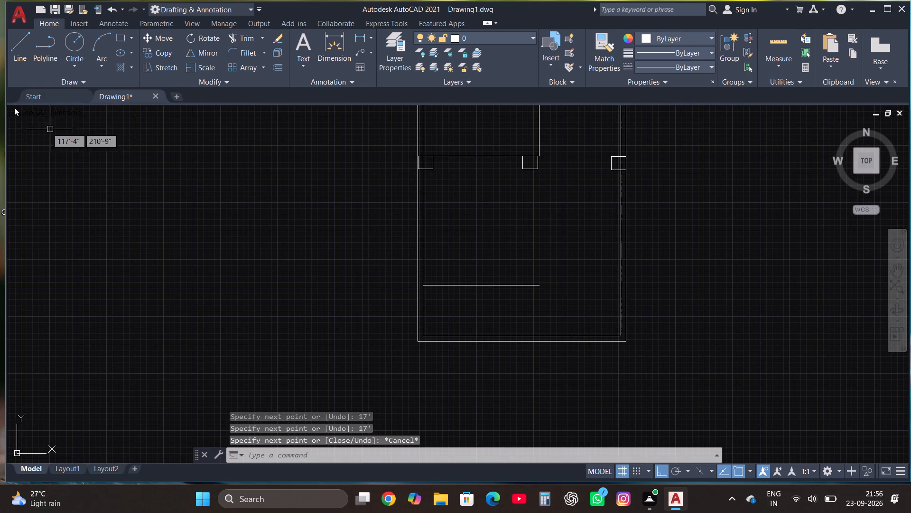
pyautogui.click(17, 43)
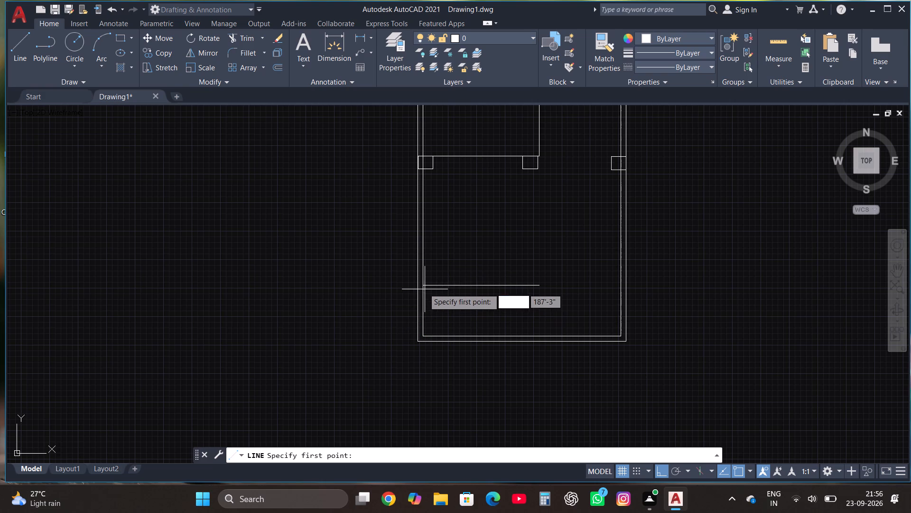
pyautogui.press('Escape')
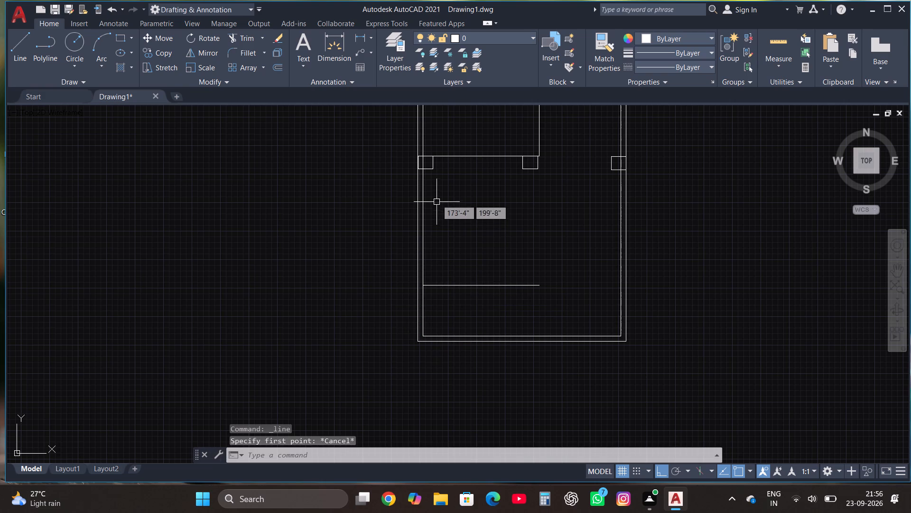
# Copy the left-wall column from its upper-left corner down the outer wall line to directly under the lower 17' partition line.
pyautogui.click(431, 165)
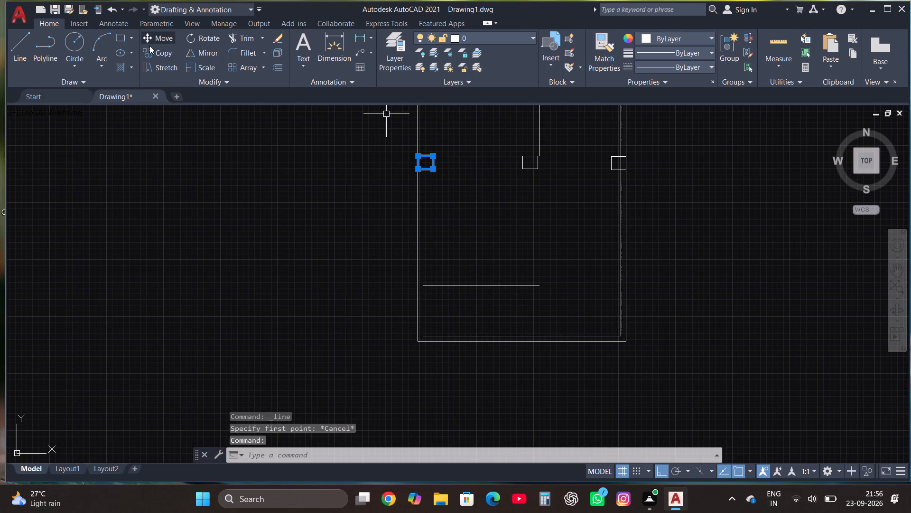
pyautogui.click(156, 57)
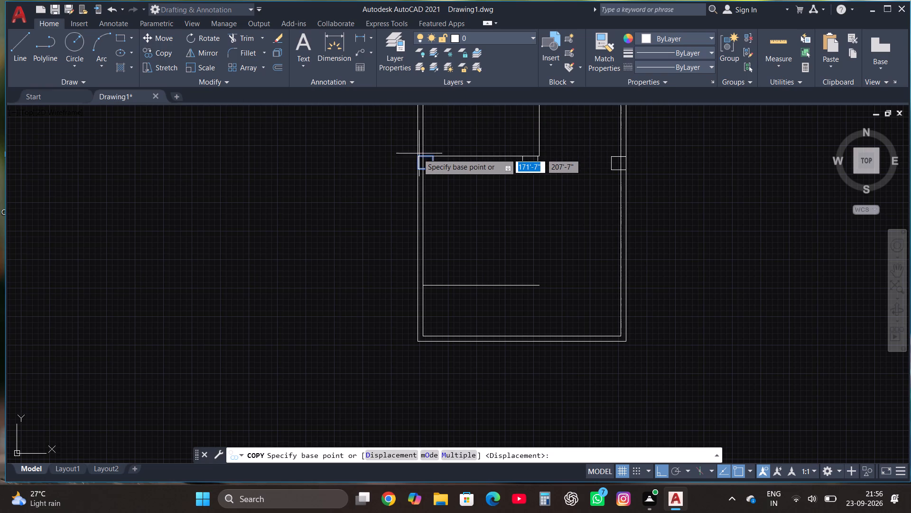
pyautogui.click(417, 154)
pyautogui.scroll(3, 425, 285)
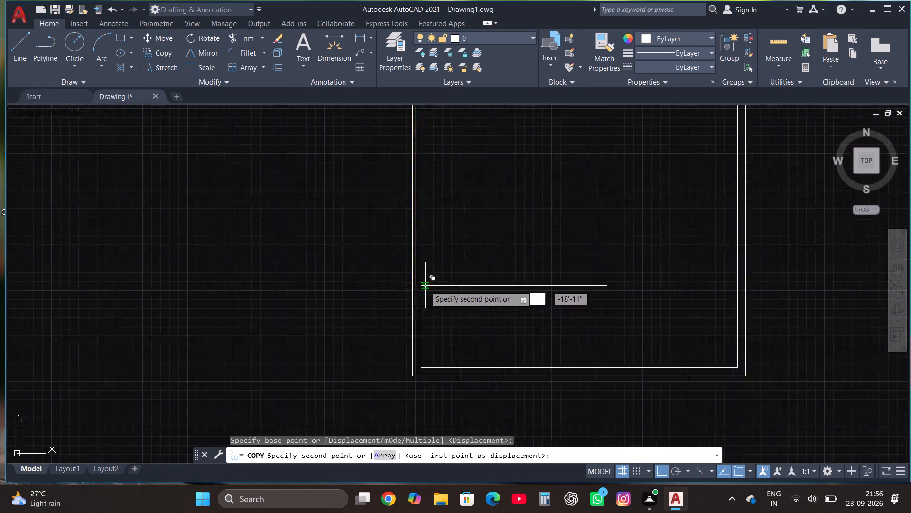
pyautogui.scroll(2, 425, 285)
pyautogui.click(390, 294)
# Draw lines from the new column's lower edge: 10' down the inner wall face, across to the right wall's inner face, and up to the bottom wall.
pyautogui.scroll(-4, 448, 237)
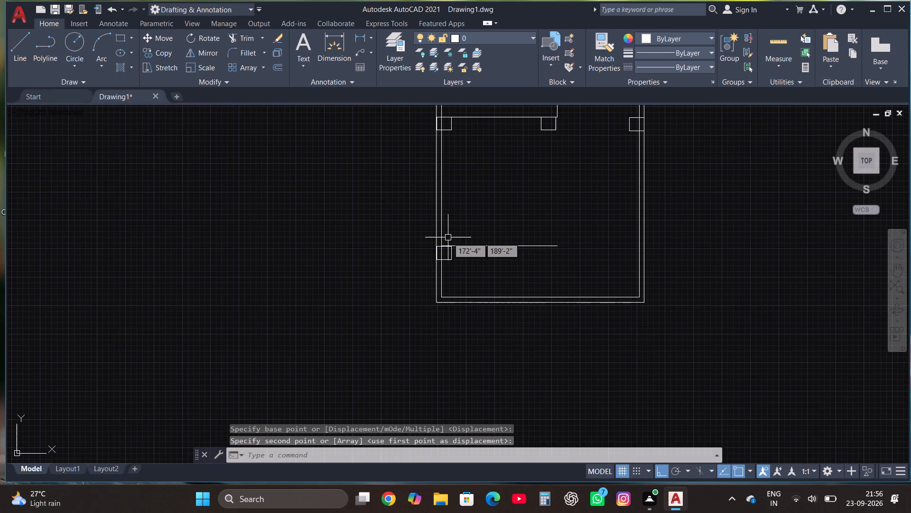
pyautogui.click(25, 43)
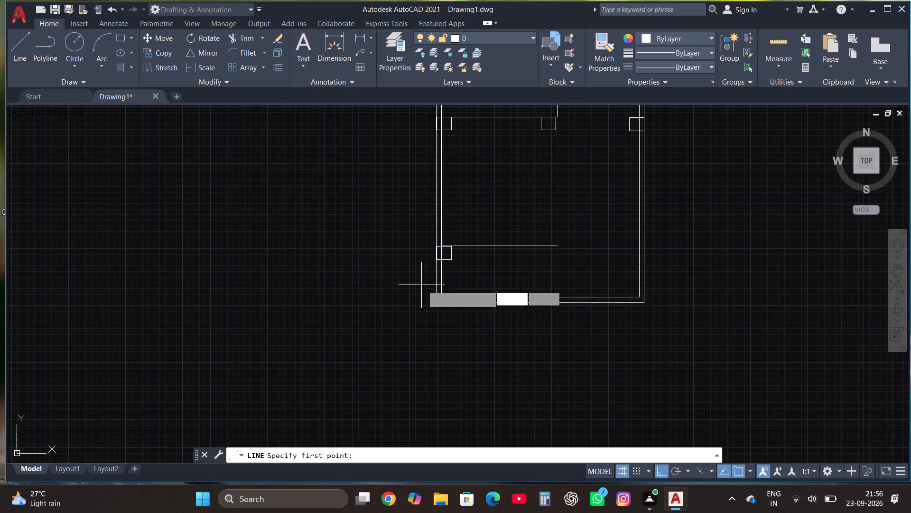
pyautogui.scroll(2, 426, 281)
pyautogui.click(464, 225)
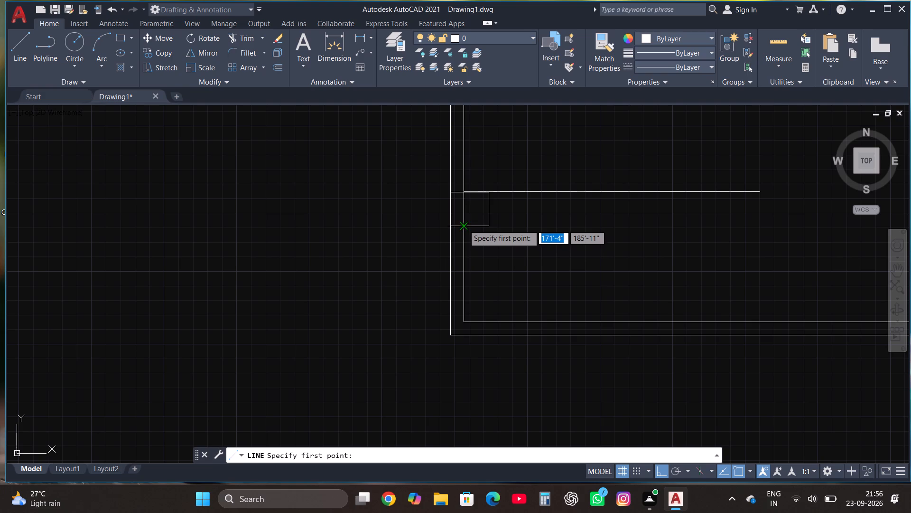
pyautogui.write("10'")
pyautogui.press('Return')
pyautogui.scroll(-2, 465, 293)
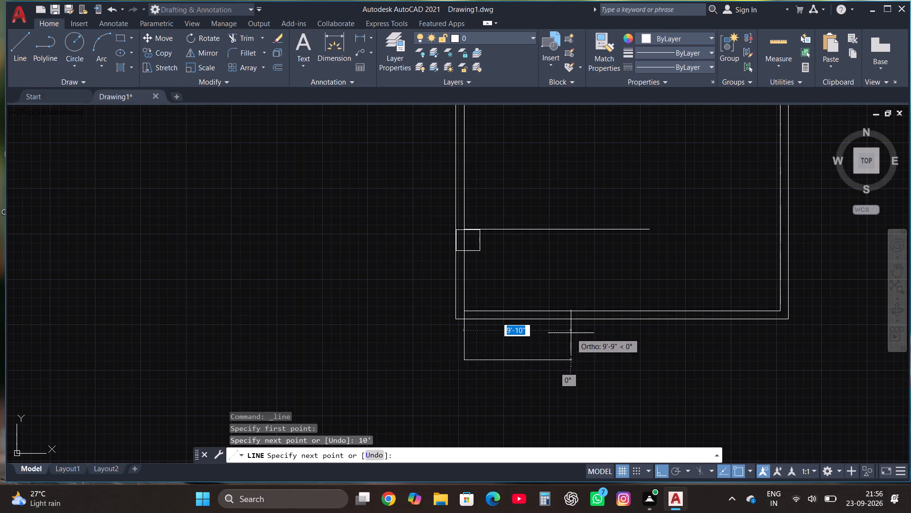
pyautogui.scroll(-3, 572, 333)
pyautogui.scroll(2, 629, 334)
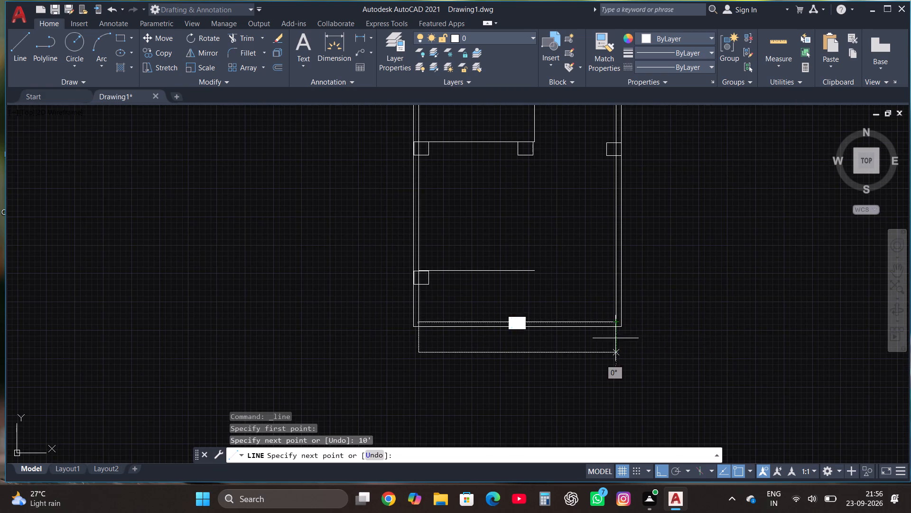
pyautogui.click(616, 342)
pyautogui.click(615, 314)
pyautogui.press('Escape')
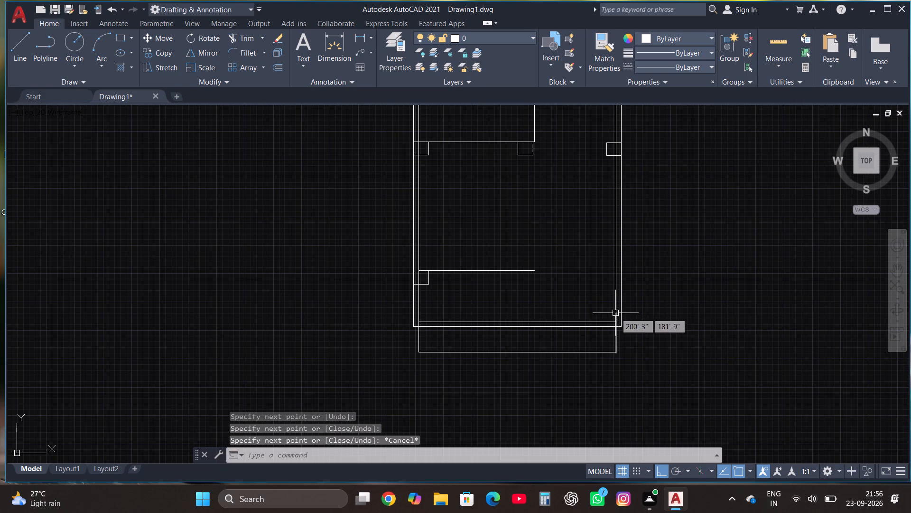
# Trim the old bottom wall's outer line between the two vertical lines of the new extension.
pyautogui.click(251, 36)
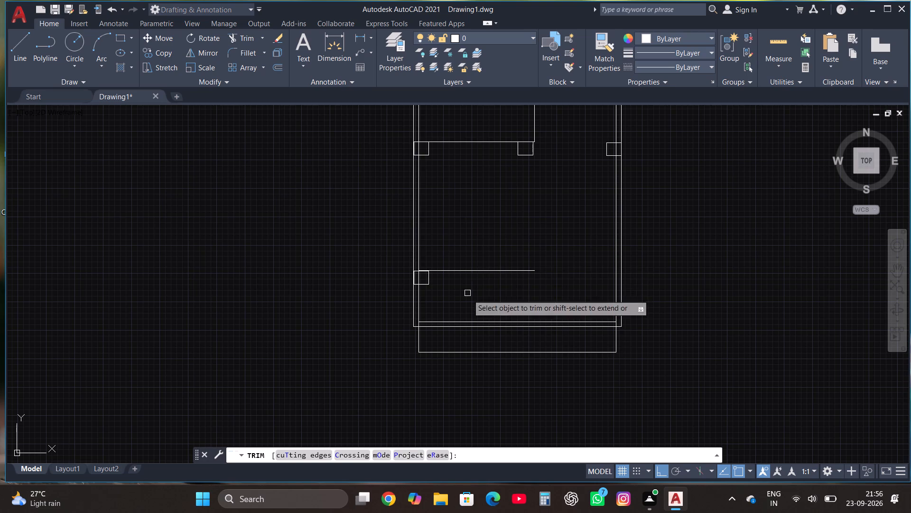
pyautogui.click(467, 329)
pyautogui.press('Escape')
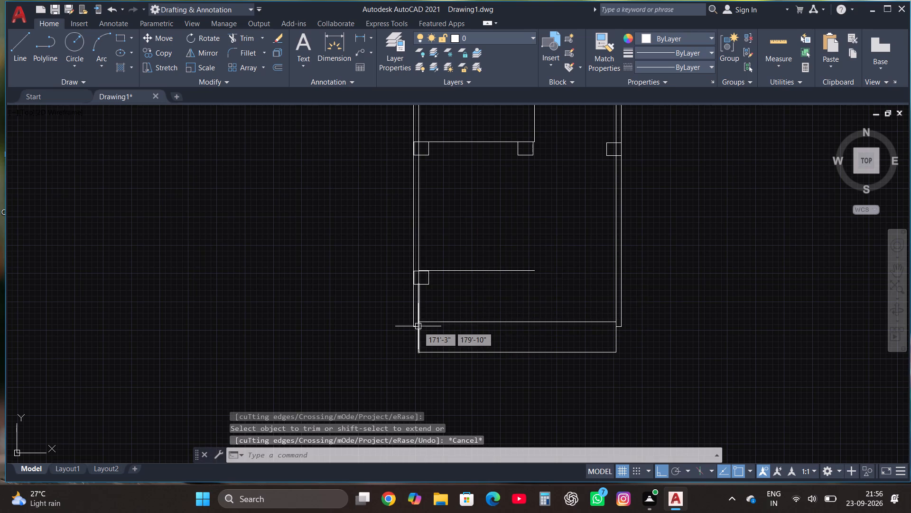
# Offset the extension's bottom line 9" outward, below the plan.
pyautogui.click(463, 369)
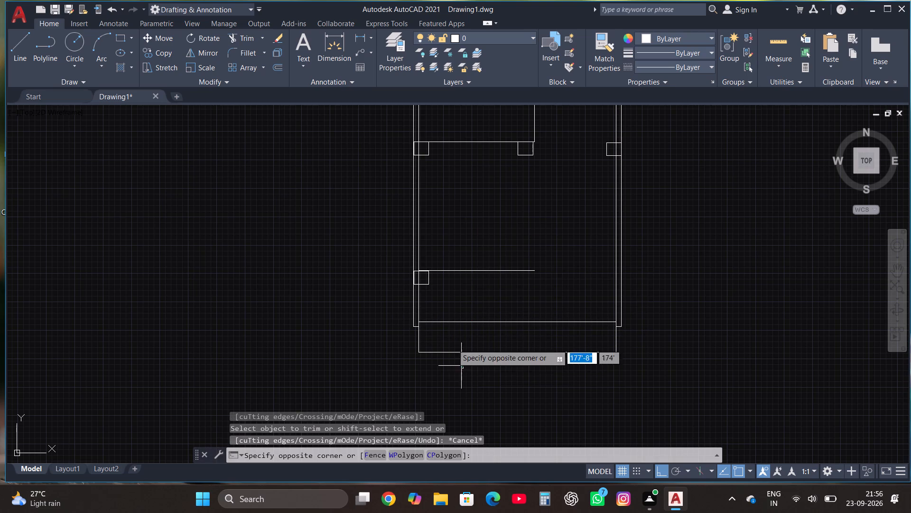
pyautogui.click(450, 340)
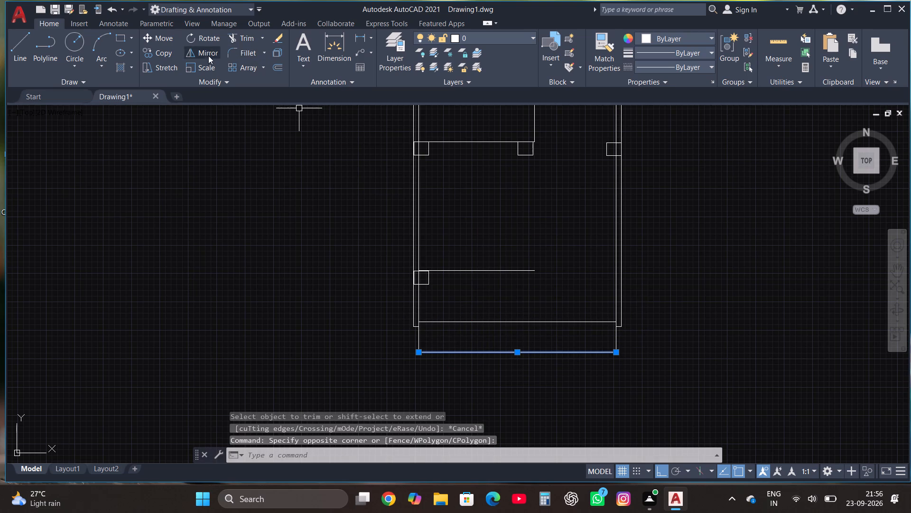
pyautogui.click(276, 65)
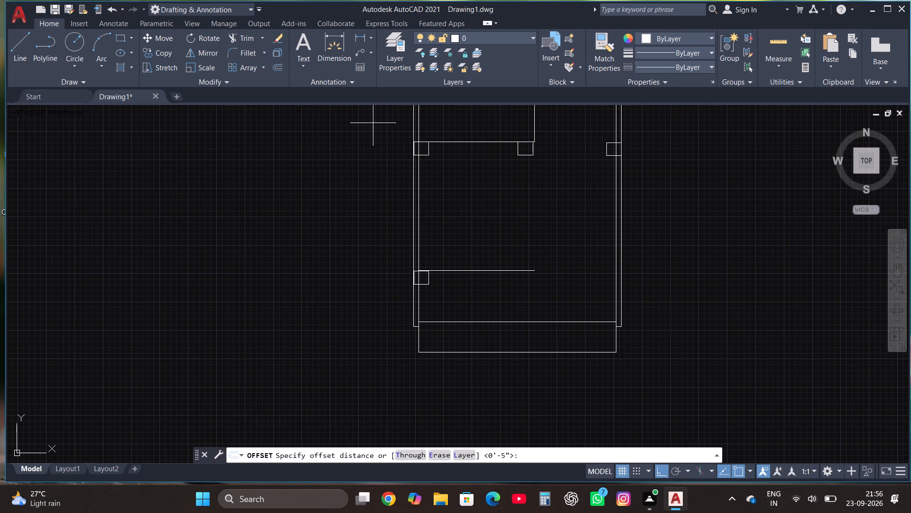
pyautogui.click(492, 351)
pyautogui.click(492, 359)
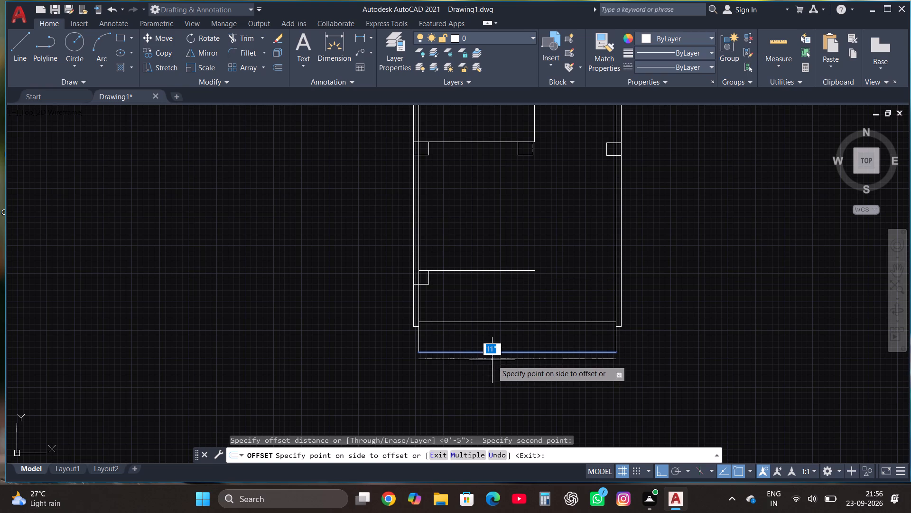
pyautogui.write('9"')
pyautogui.press('Return')
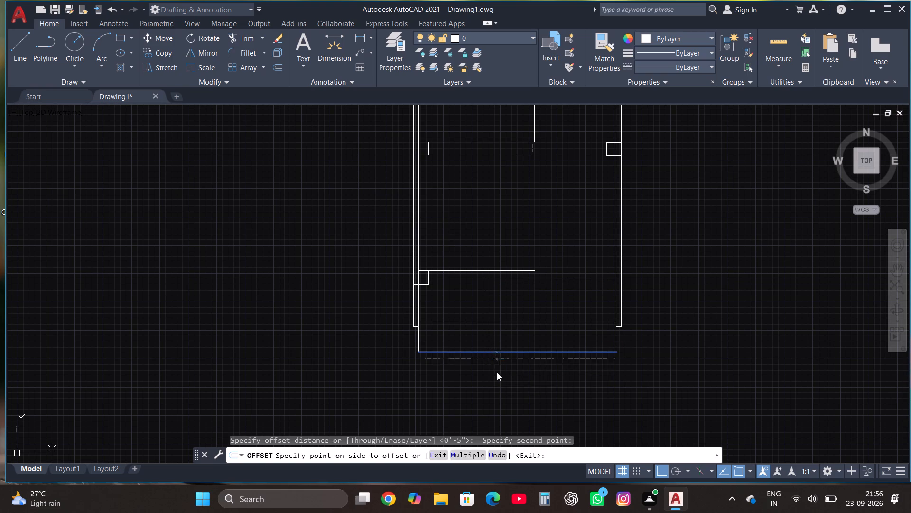
# Offset the extension's right and left vertical lines 9" outward.
pyautogui.click(615, 342)
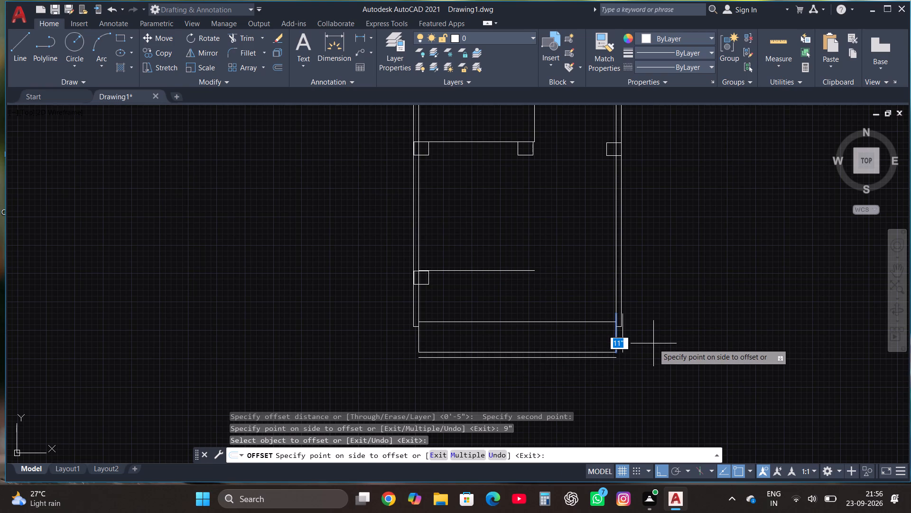
pyautogui.write('9"')
pyautogui.press('Return')
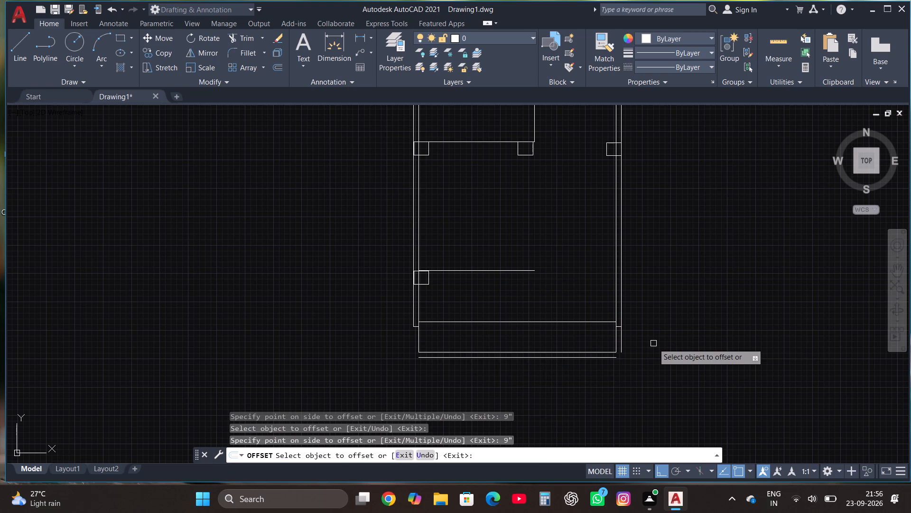
pyautogui.click(418, 344)
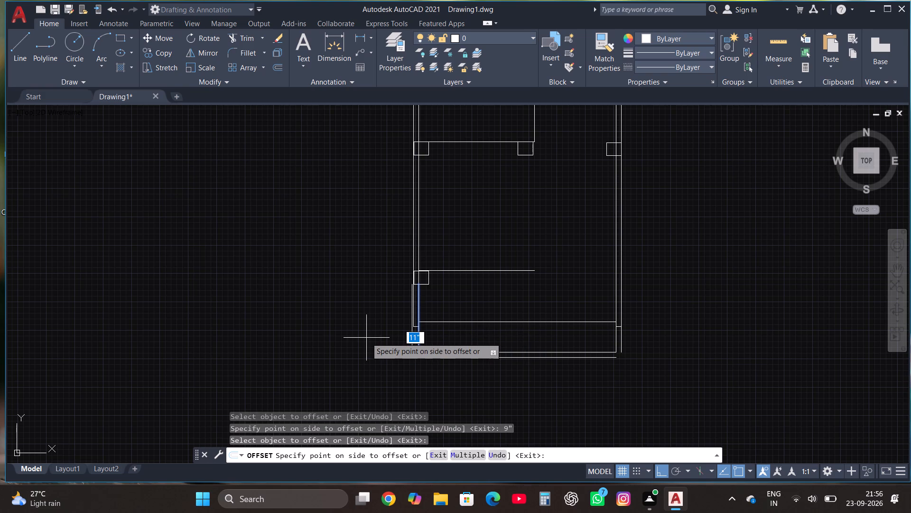
pyautogui.press('6')
pyautogui.press('BackSpace')
pyautogui.write('9"')
pyautogui.press('Return')
pyautogui.press('Escape')
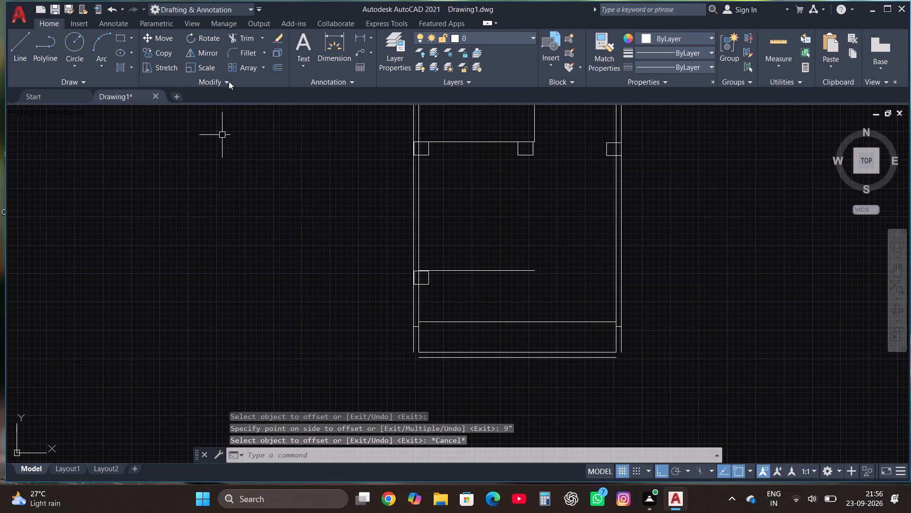
# Fillet the extension's outer left and outer bottom wall lines into a closed lower-left corner.
pyautogui.click(245, 47)
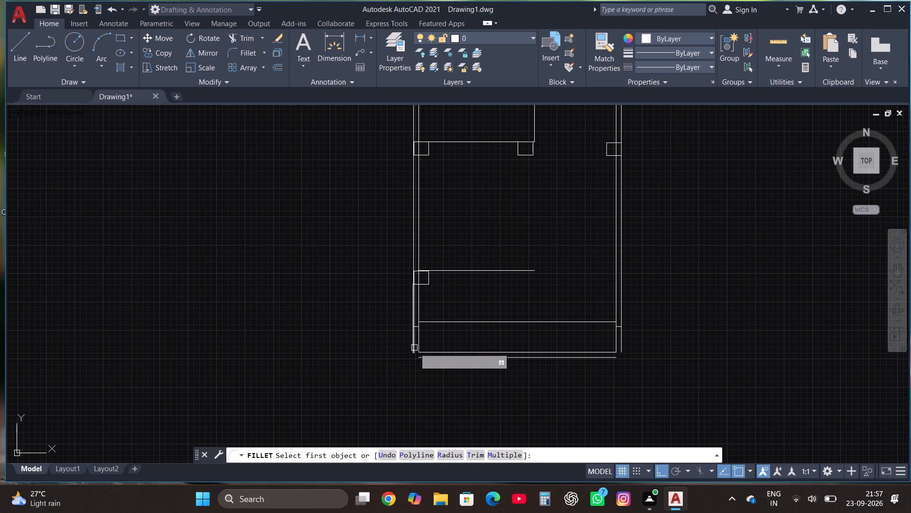
pyautogui.click(414, 348)
pyautogui.click(421, 360)
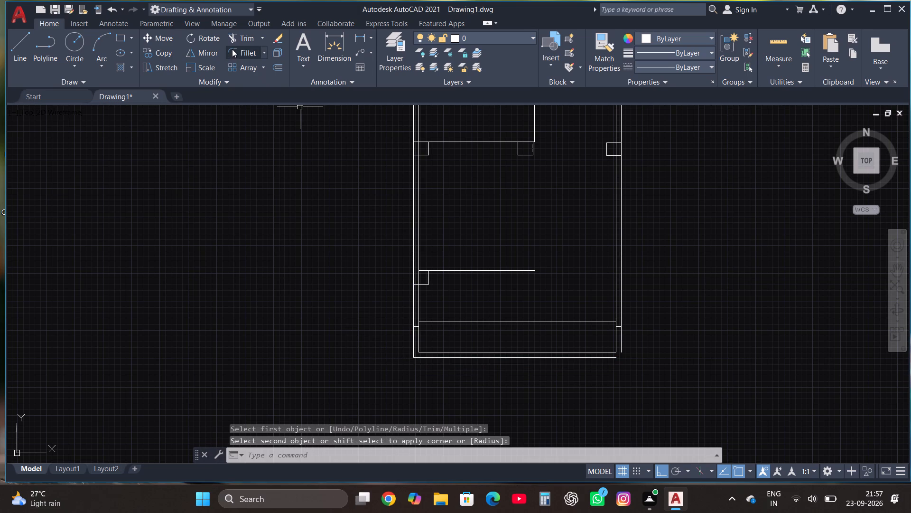
# Fillet the extension's outer bottom and outer right wall lines into a closed lower-right corner.
pyautogui.click(232, 49)
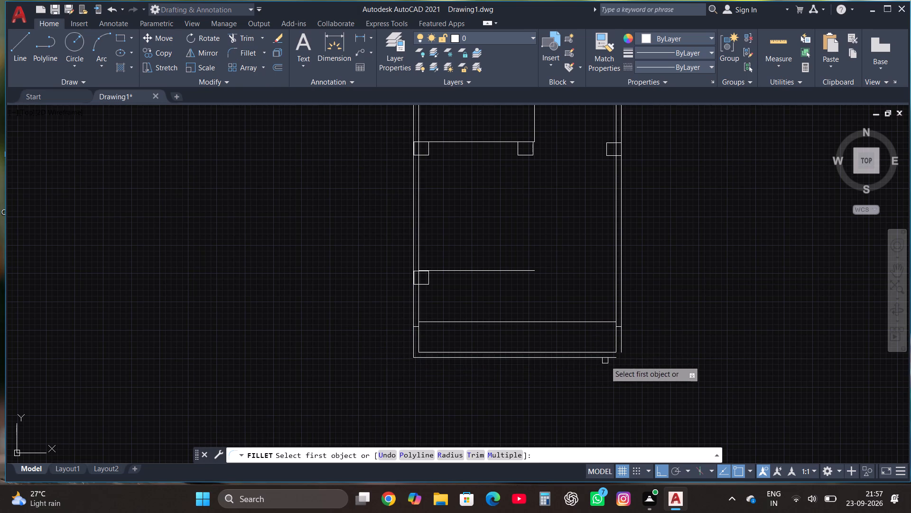
pyautogui.click(604, 359)
pyautogui.click(623, 353)
pyautogui.press('Escape')
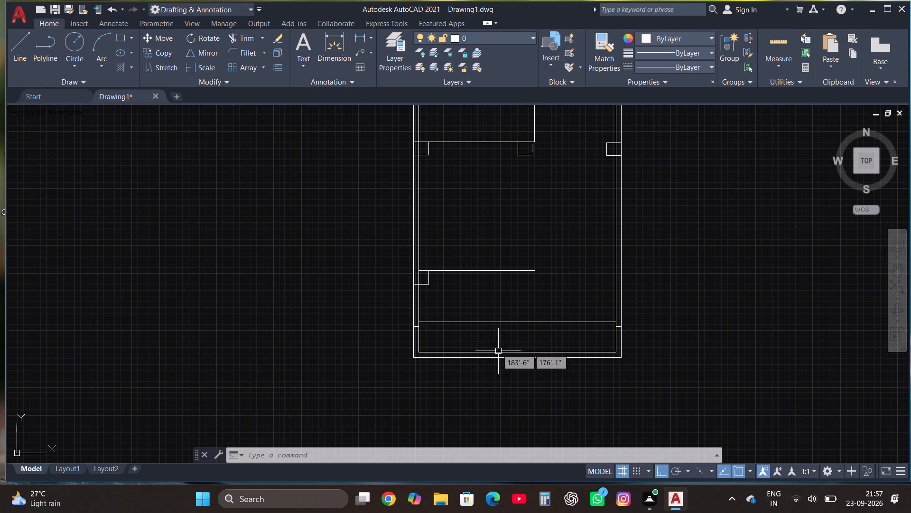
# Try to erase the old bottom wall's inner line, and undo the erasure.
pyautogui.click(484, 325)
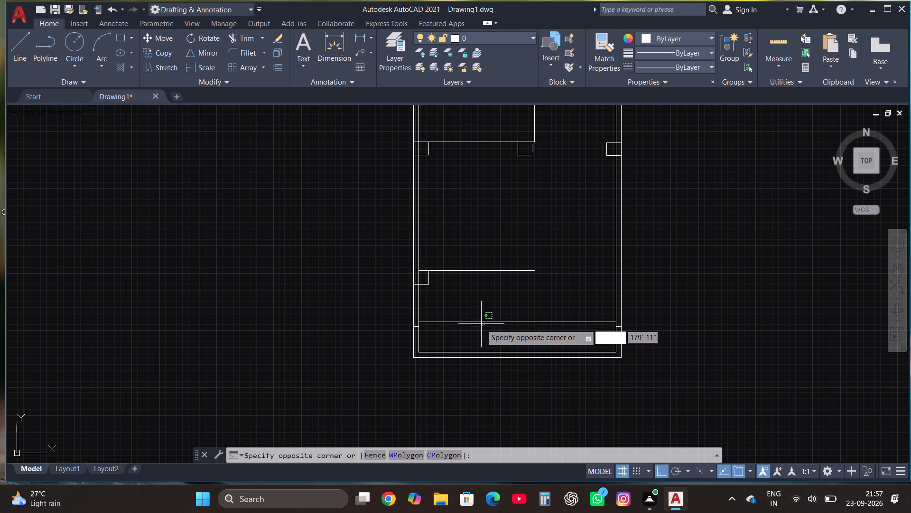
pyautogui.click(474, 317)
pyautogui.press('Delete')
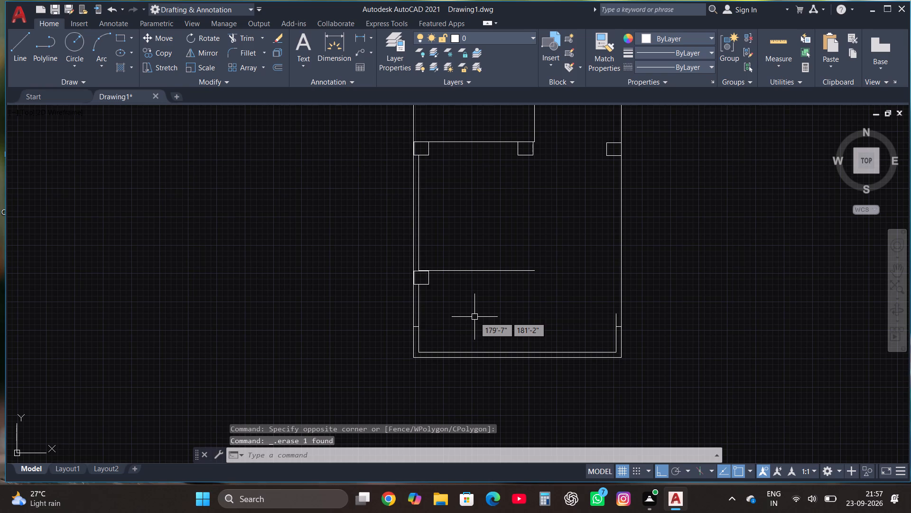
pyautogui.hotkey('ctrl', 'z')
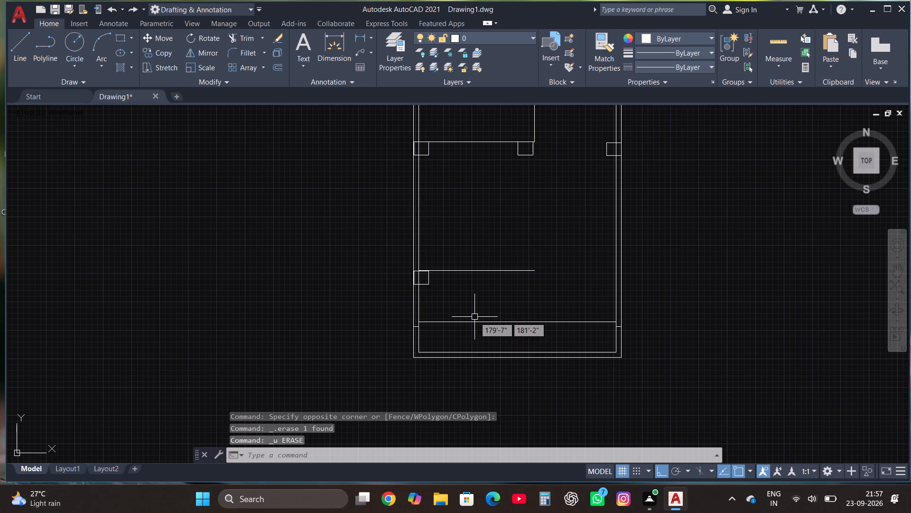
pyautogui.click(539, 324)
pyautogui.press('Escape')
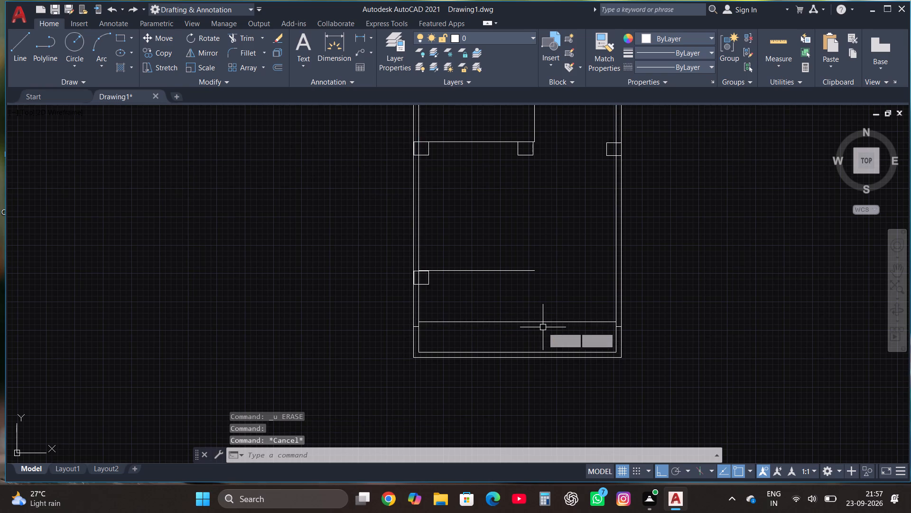
# Trim the old bottom wall's inner line between the left and right inner wall lines.
pyautogui.click(238, 36)
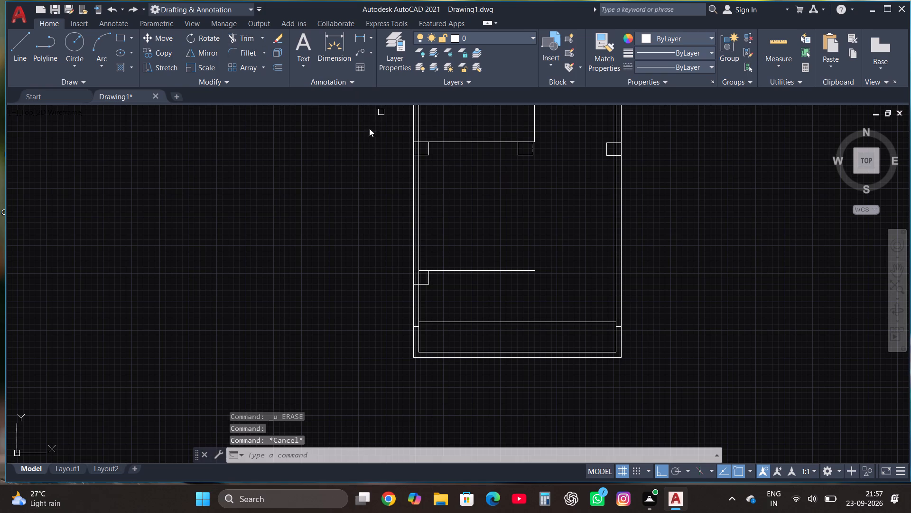
pyautogui.click(480, 320)
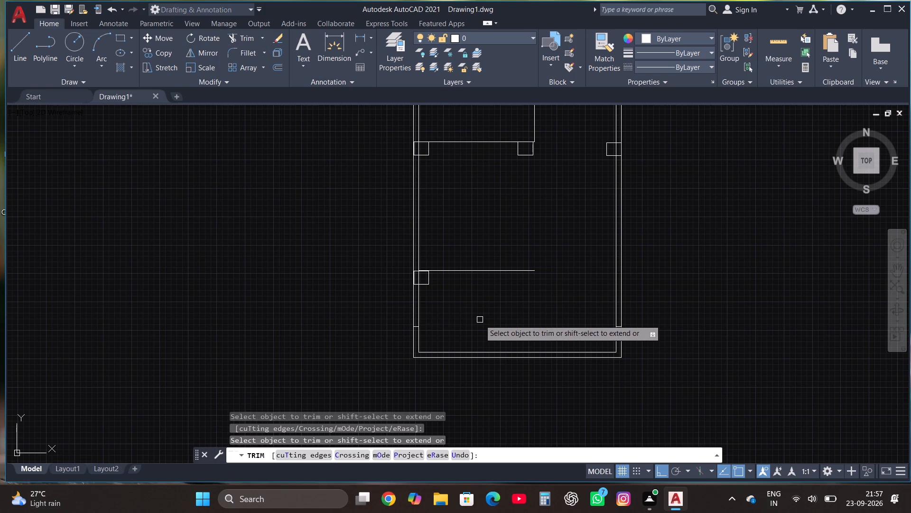
pyautogui.press('Escape')
# Move both lines of the extension's bottom wall 3' straight down, away from the plan.
pyautogui.scroll(-2, 498, 383)
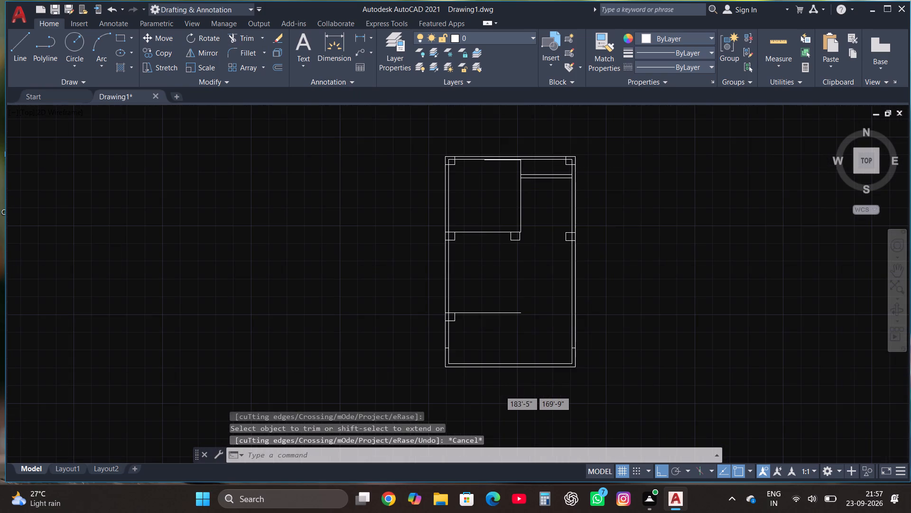
pyautogui.scroll(2, 507, 394)
pyautogui.click(492, 376)
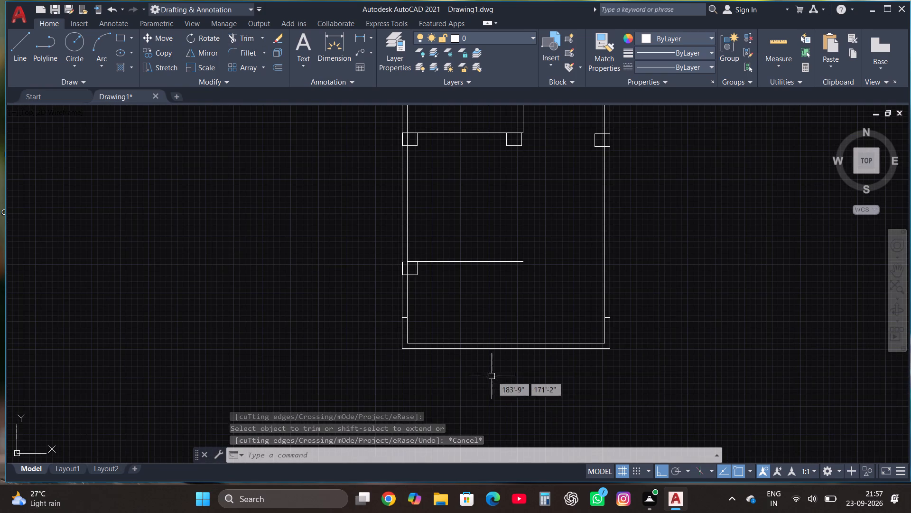
pyautogui.click(478, 324)
pyautogui.scroll(2, 430, 374)
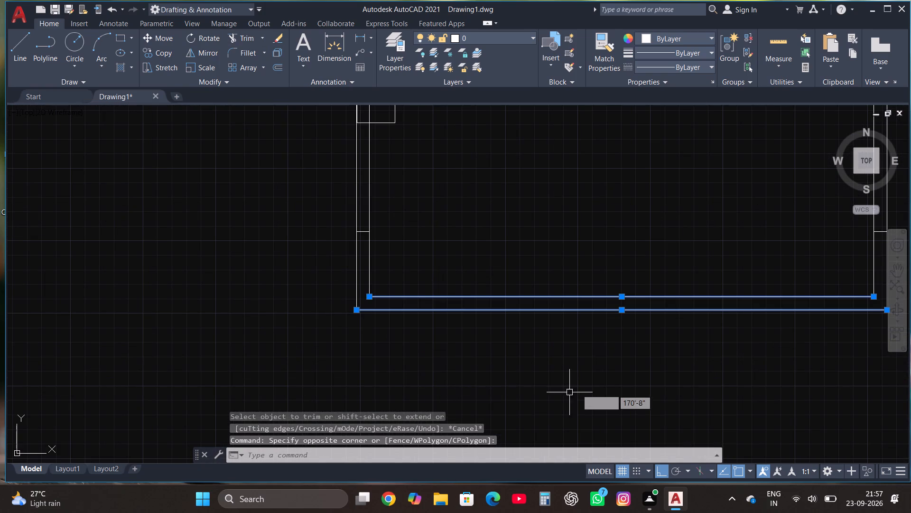
pyautogui.click(162, 37)
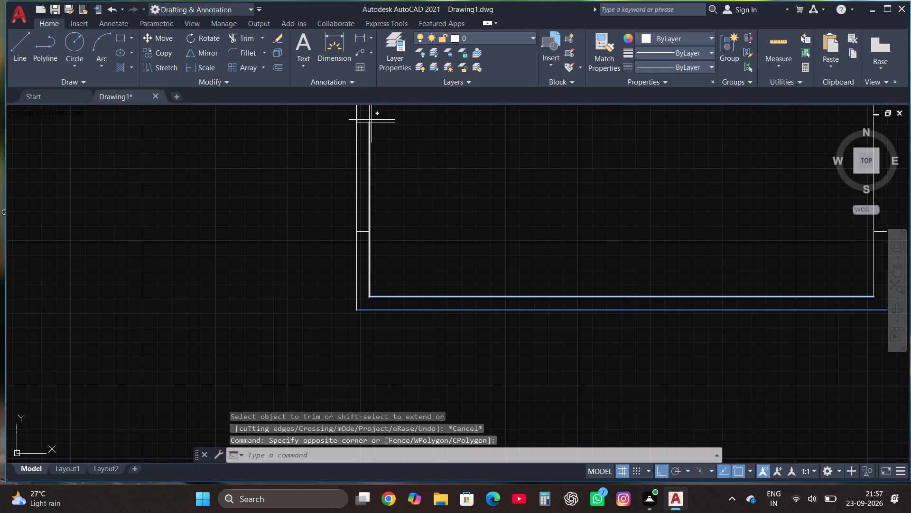
pyautogui.click(372, 295)
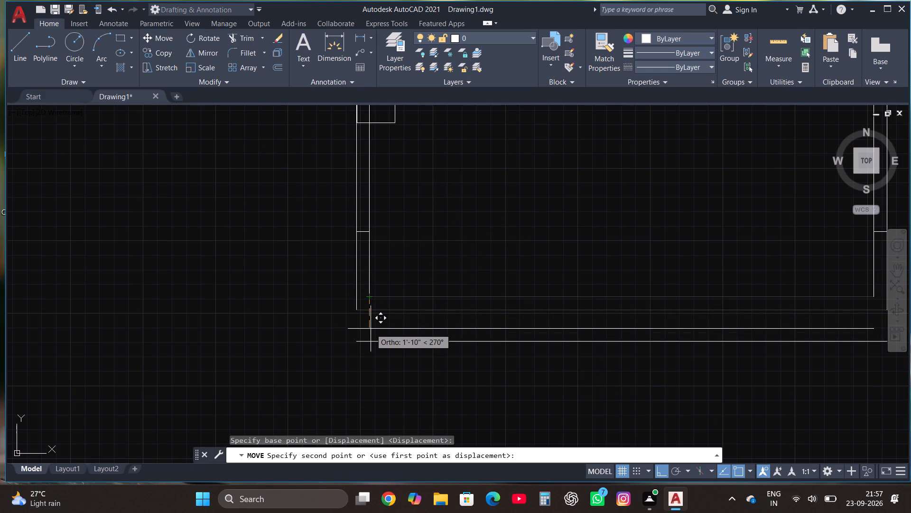
pyautogui.write("3'")
pyautogui.press('Return')
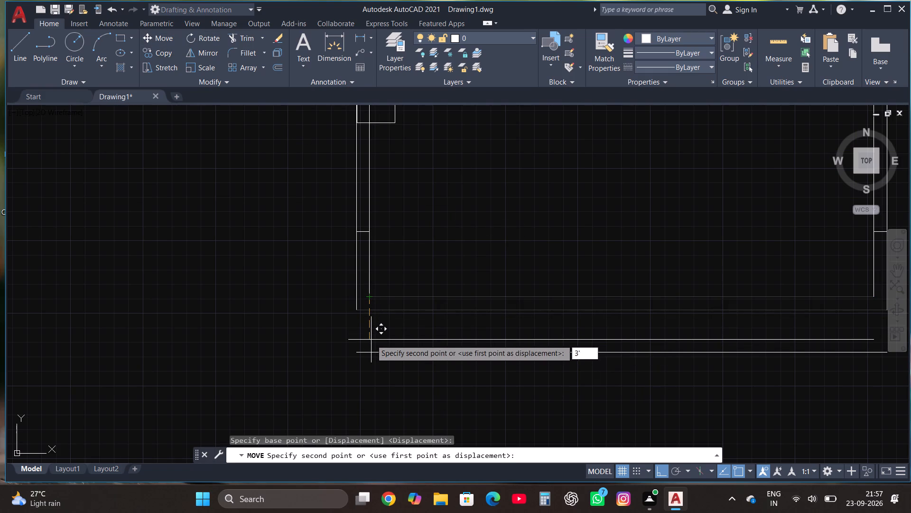
pyautogui.press('Escape')
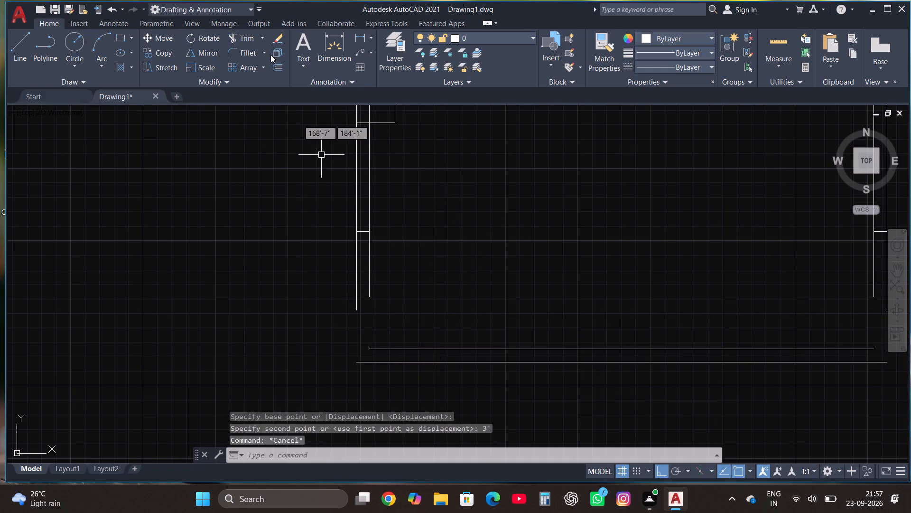
# Fillet the left wall's inner and outer lines to the moved bottom wall lines to close the lower-left corner.
pyautogui.click(246, 52)
pyautogui.click(367, 274)
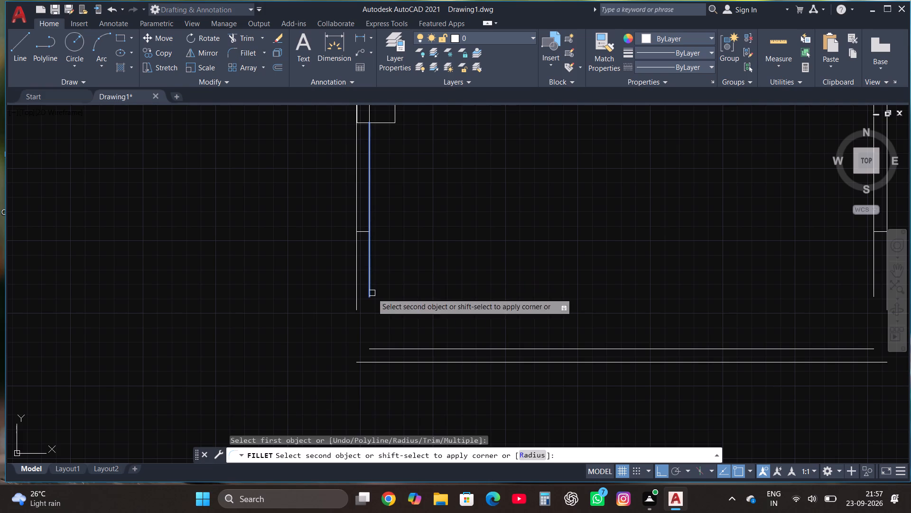
pyautogui.click(374, 351)
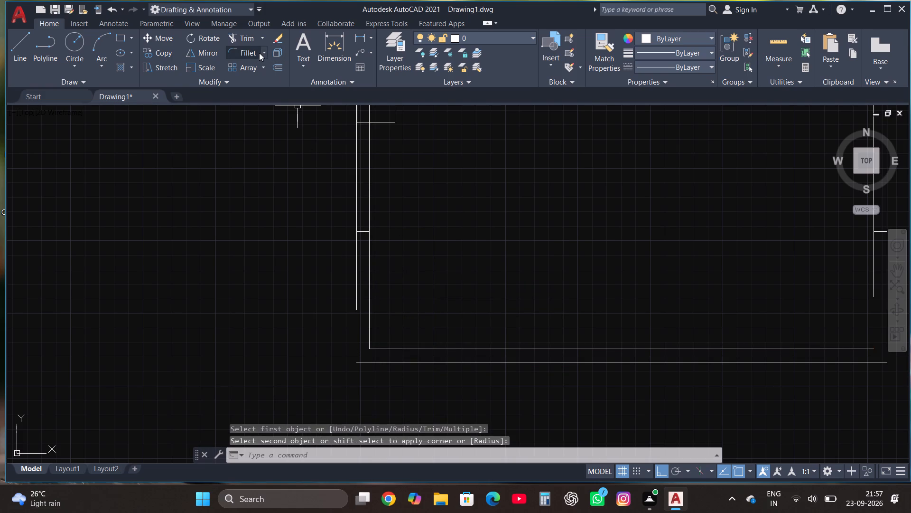
pyautogui.click(252, 52)
pyautogui.click(356, 300)
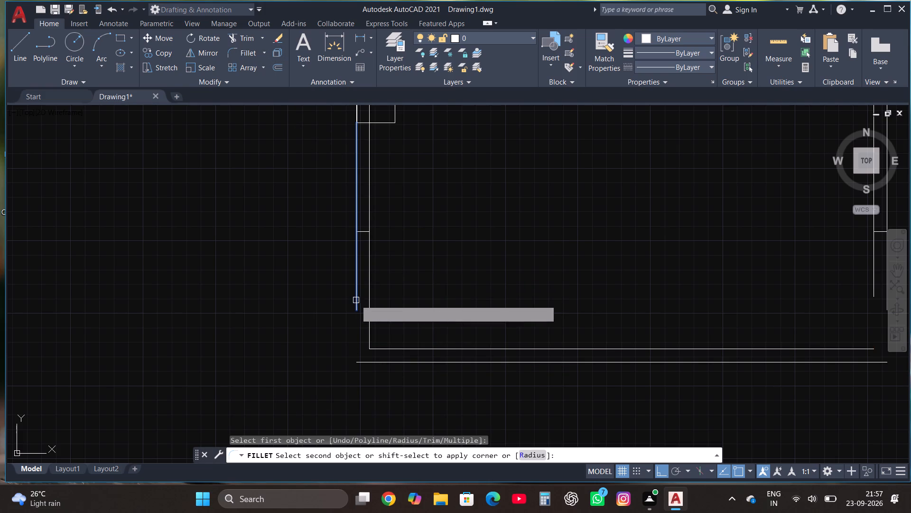
pyautogui.click(355, 366)
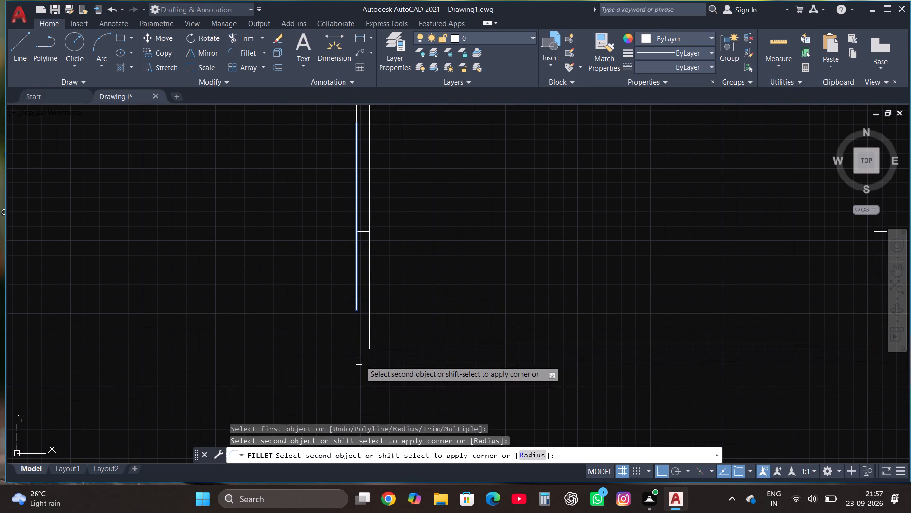
pyautogui.click(362, 361)
# Fillet the right wall's inner and outer lines to the moved bottom wall lines to close the lower-right corner.
pyautogui.click(243, 46)
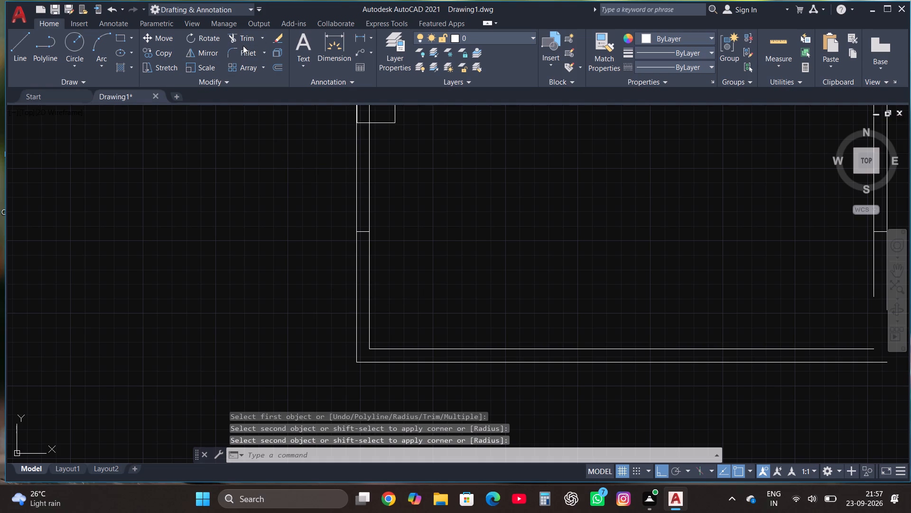
pyautogui.click(249, 50)
pyautogui.scroll(-1, 262, 174)
pyautogui.scroll(2, 679, 250)
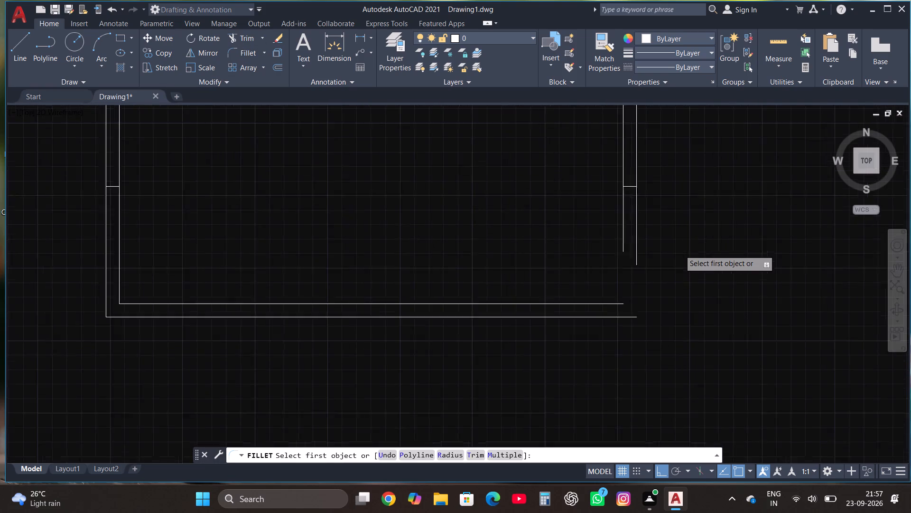
pyautogui.click(587, 206)
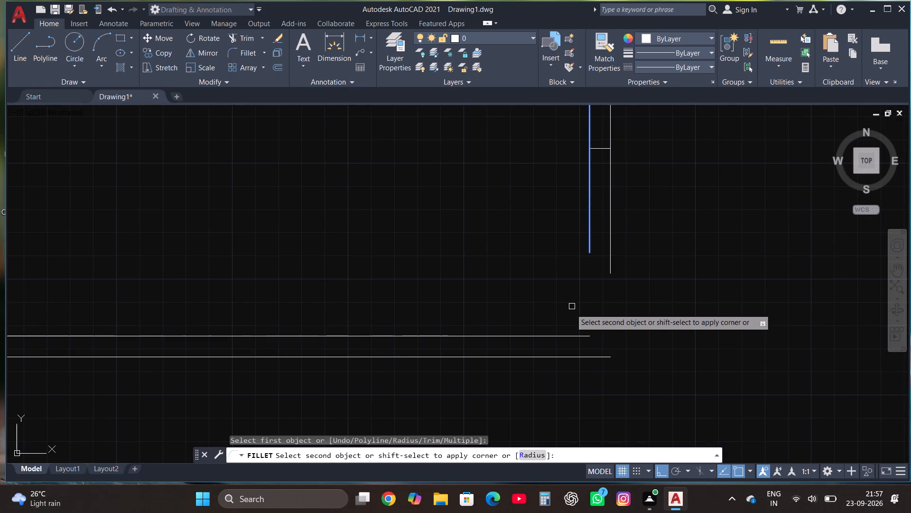
pyautogui.click(574, 338)
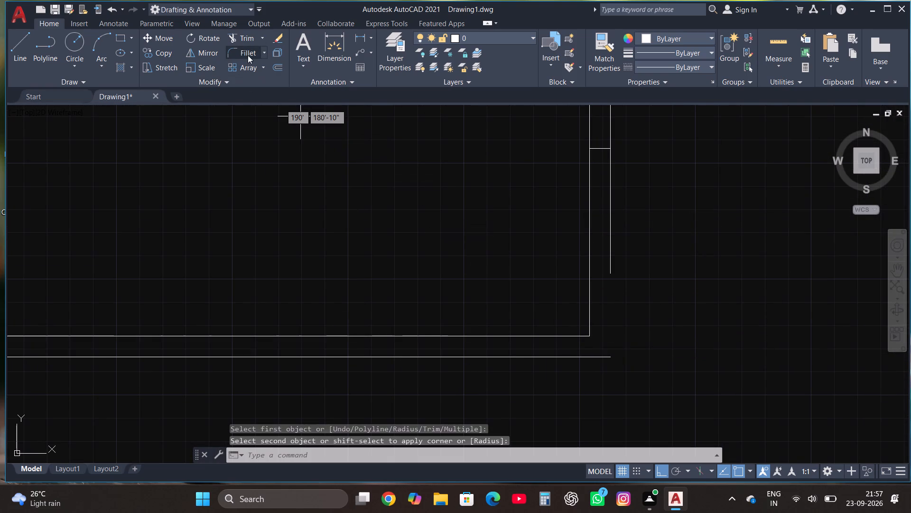
pyautogui.click(248, 55)
pyautogui.click(613, 267)
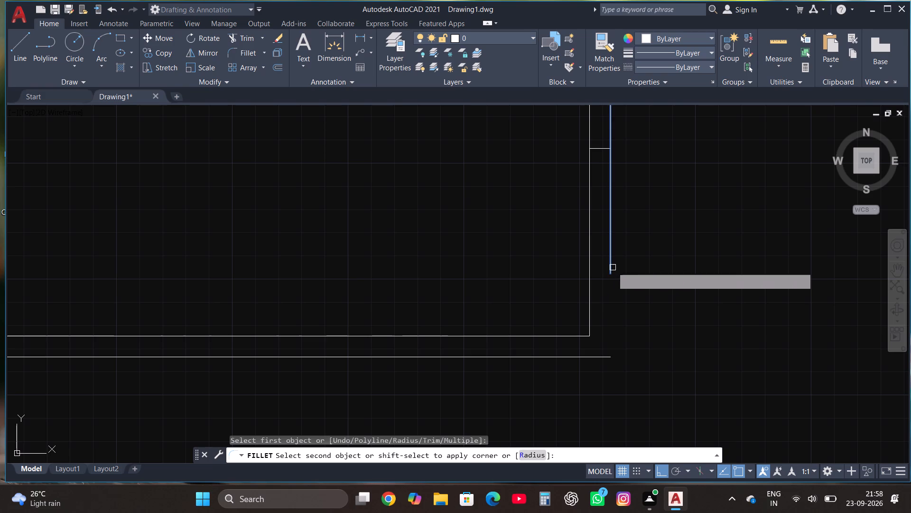
pyautogui.click(588, 360)
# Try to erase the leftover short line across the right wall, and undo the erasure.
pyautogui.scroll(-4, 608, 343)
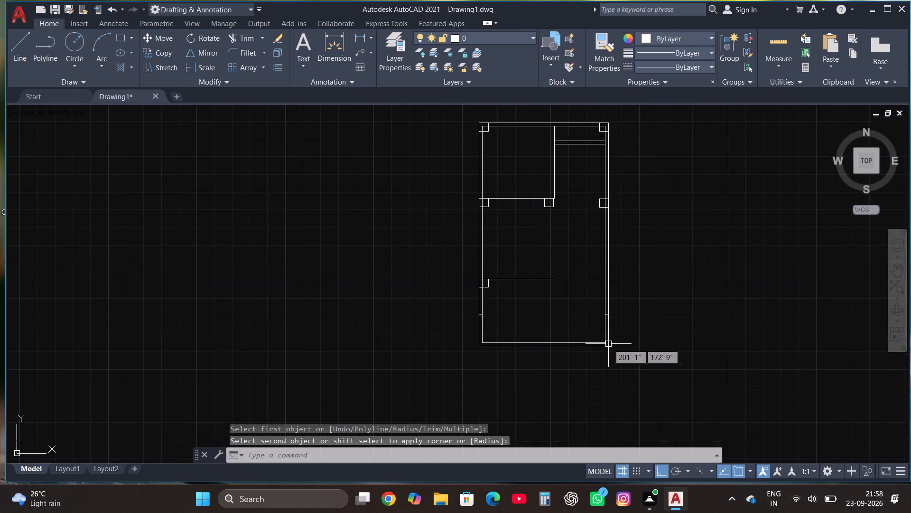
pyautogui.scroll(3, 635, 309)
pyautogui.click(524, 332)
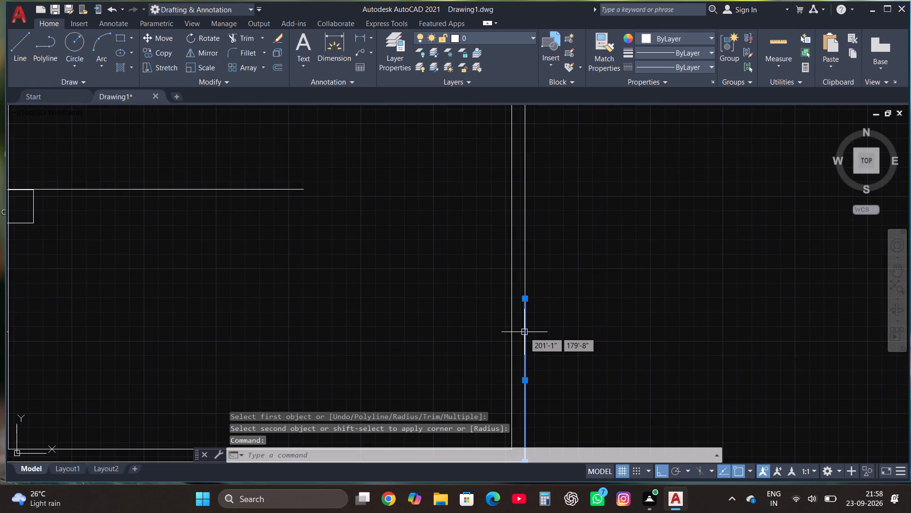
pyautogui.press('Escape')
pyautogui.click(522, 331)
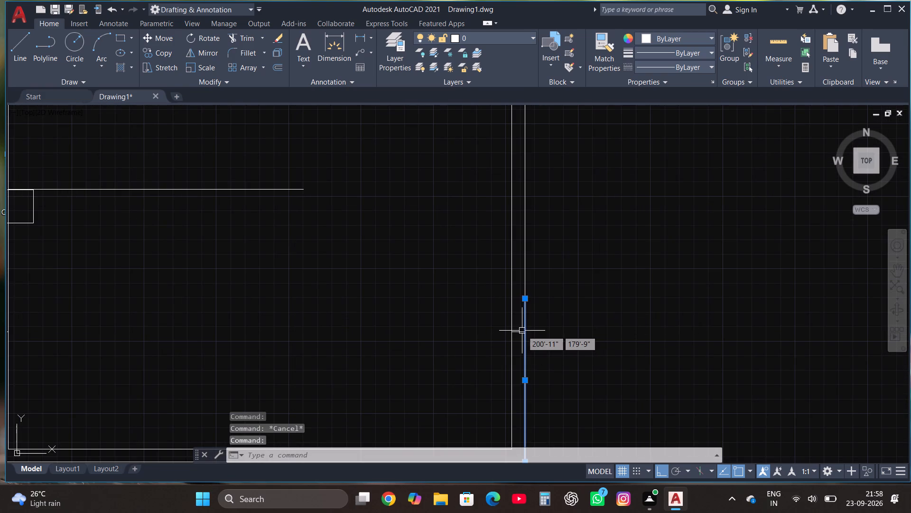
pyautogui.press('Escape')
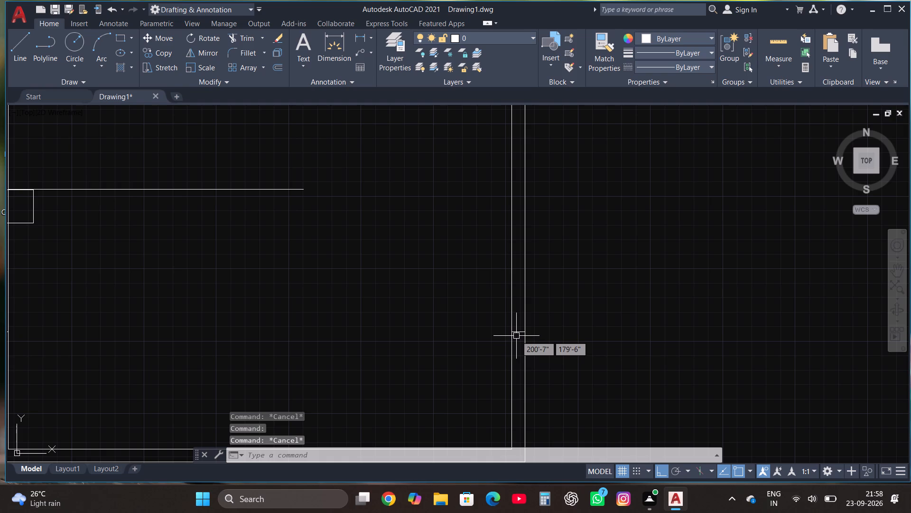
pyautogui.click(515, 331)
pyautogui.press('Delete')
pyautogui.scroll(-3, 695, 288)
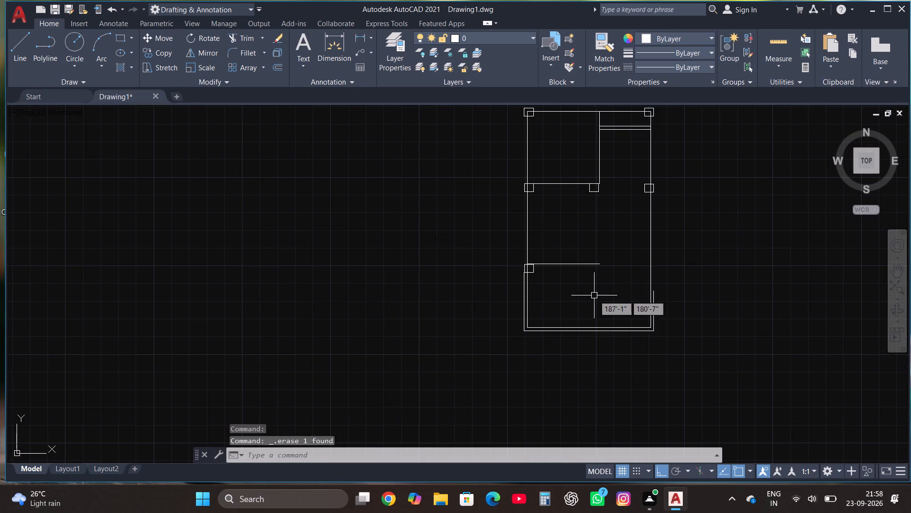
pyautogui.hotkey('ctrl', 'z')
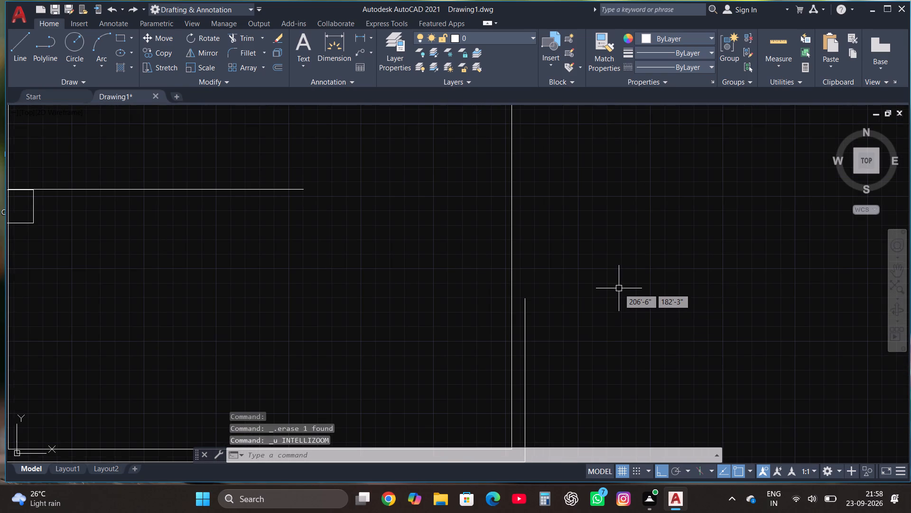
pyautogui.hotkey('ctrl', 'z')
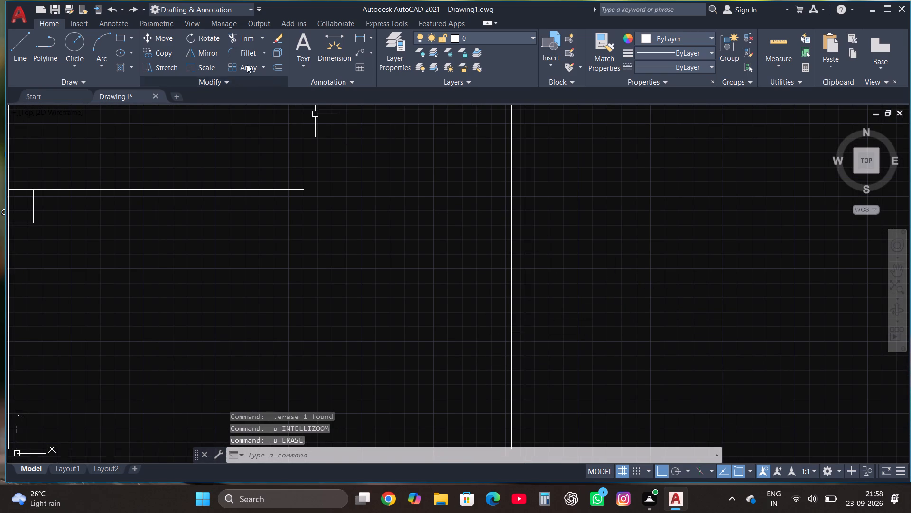
# Trim the leftover short horizontal line between the right wall's inner and outer lines.
pyautogui.click(248, 37)
pyautogui.scroll(2, 524, 361)
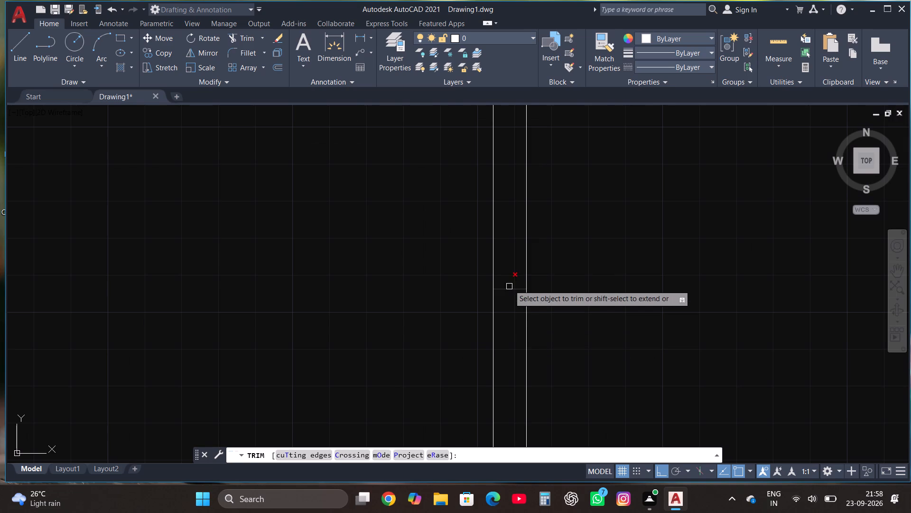
pyautogui.click(511, 267)
pyautogui.click(511, 325)
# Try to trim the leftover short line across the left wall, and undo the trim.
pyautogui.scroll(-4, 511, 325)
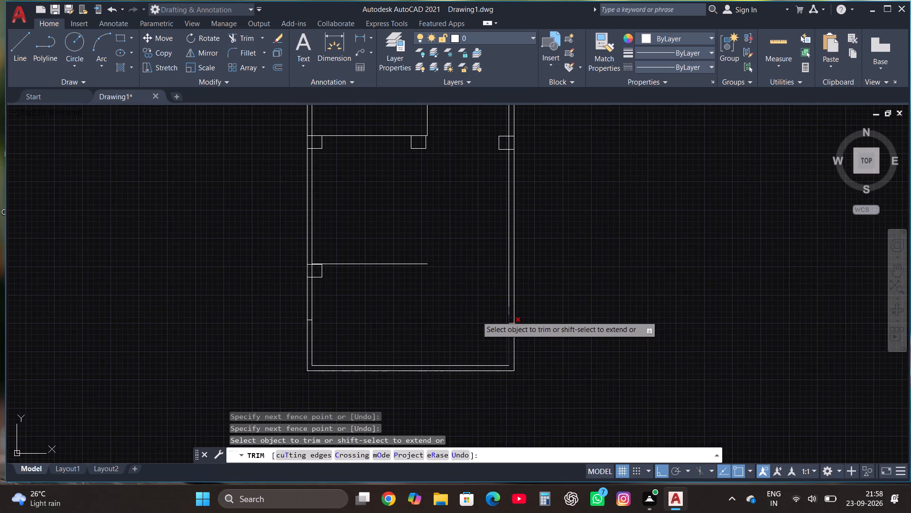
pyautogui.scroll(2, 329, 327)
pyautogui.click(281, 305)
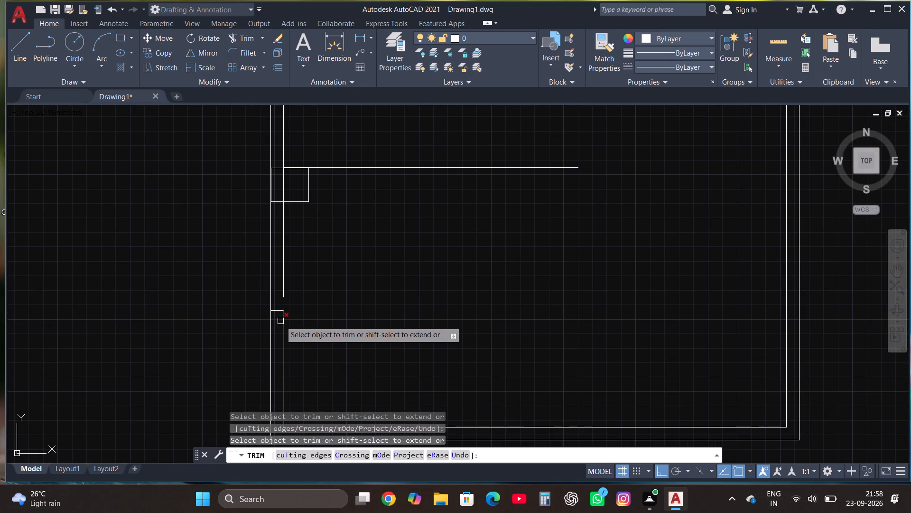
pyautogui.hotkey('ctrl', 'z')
# Trim the leftover short horizontal line between the left wall's inner and outer lines.
pyautogui.scroll(-5, 284, 312)
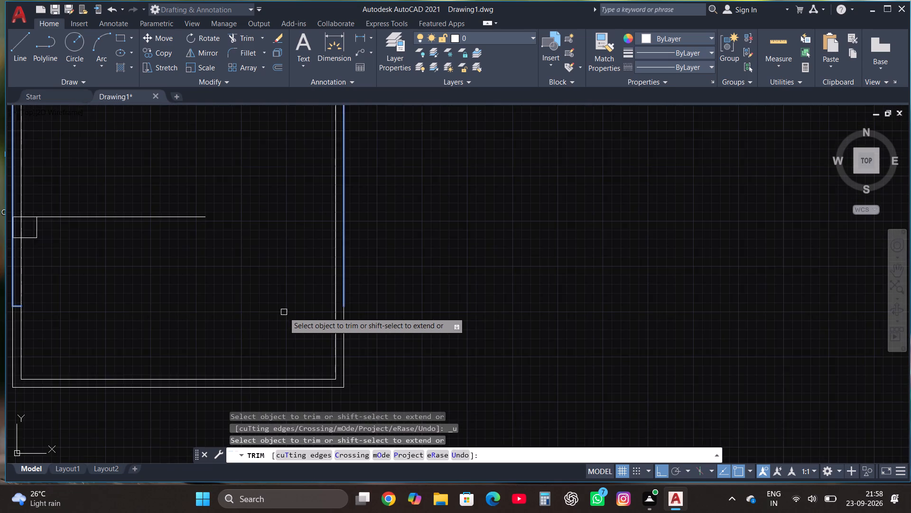
pyautogui.scroll(-2, 284, 316)
pyautogui.scroll(2, 217, 307)
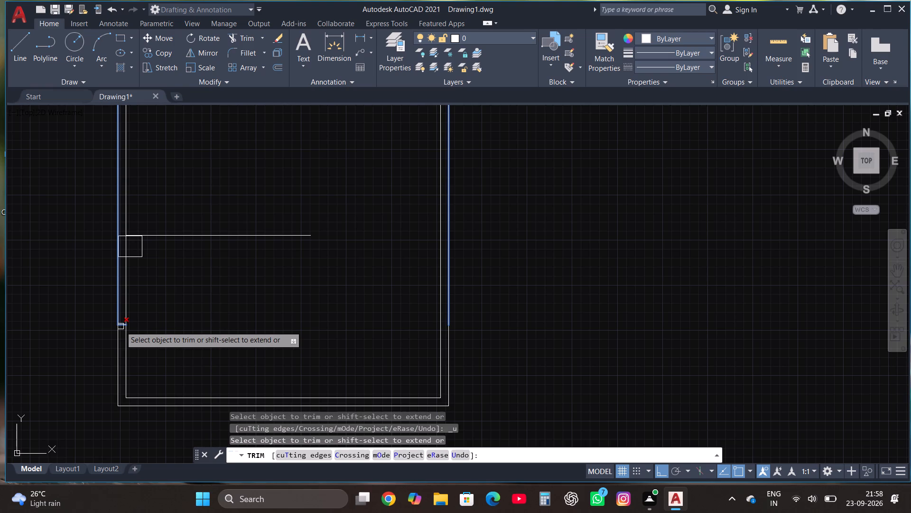
pyautogui.scroll(3, 122, 323)
pyautogui.click(122, 323)
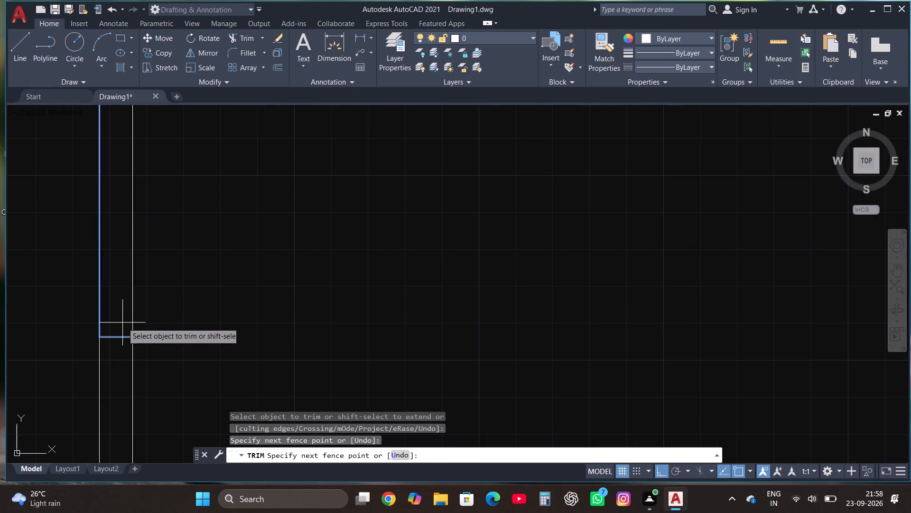
pyautogui.click(121, 361)
pyautogui.press('Escape')
# Draw three 5'6" lines forming a square enclosure against the right wall's inner face, starting at the middle column's lower edge.
pyautogui.scroll(-4, 435, 279)
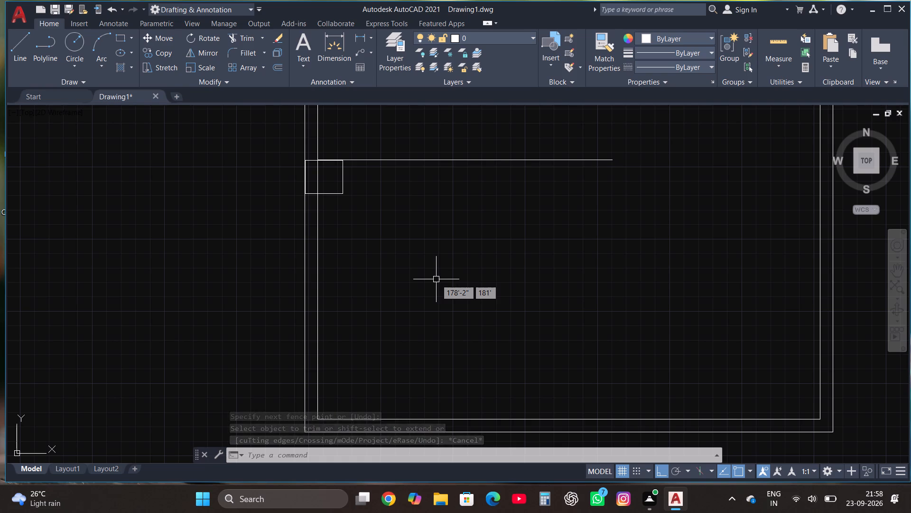
pyautogui.scroll(-2, 435, 281)
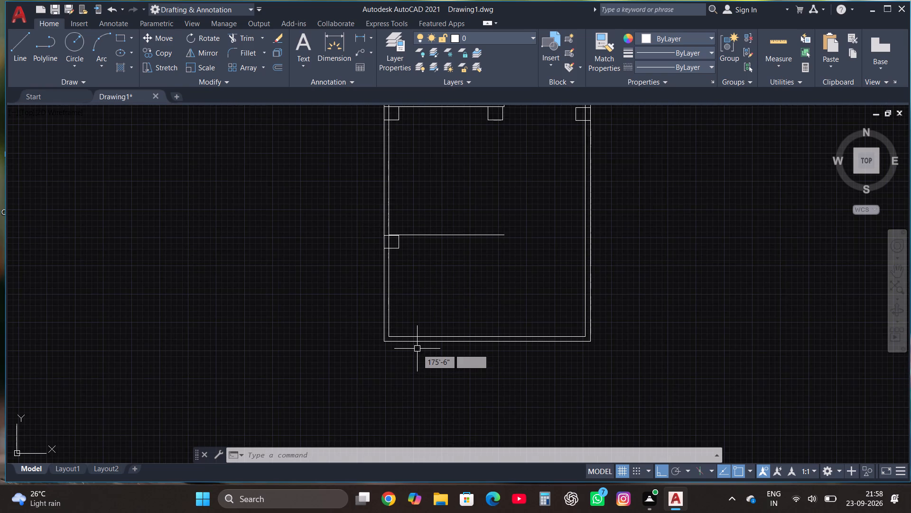
pyautogui.scroll(-2, 429, 368)
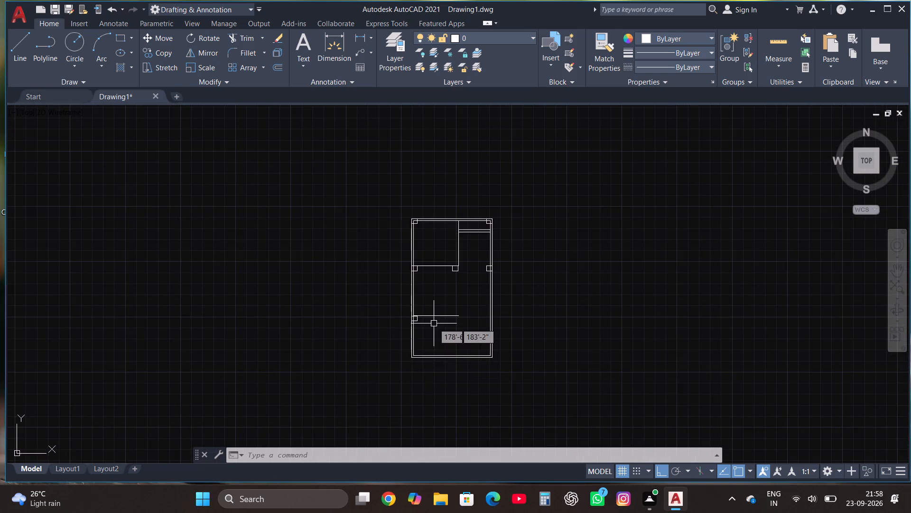
pyautogui.scroll(2, 434, 322)
pyautogui.scroll(-1, 433, 321)
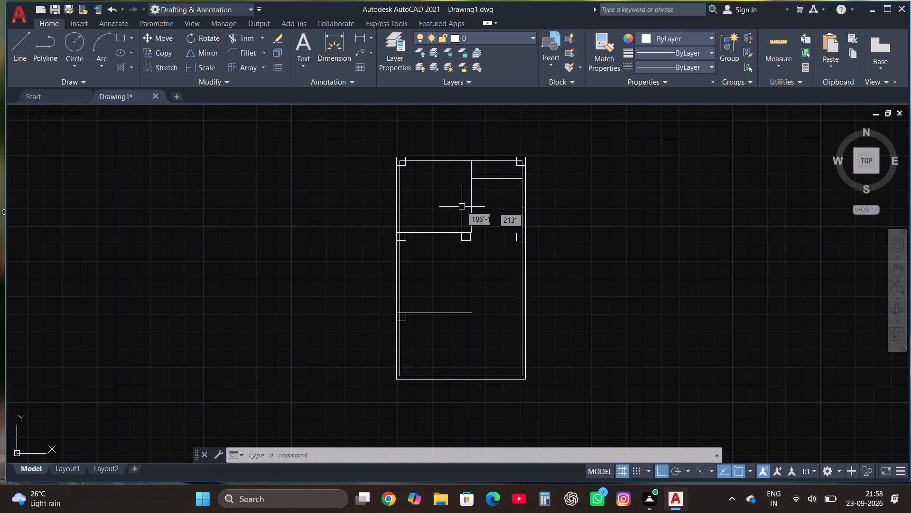
pyautogui.scroll(2, 458, 203)
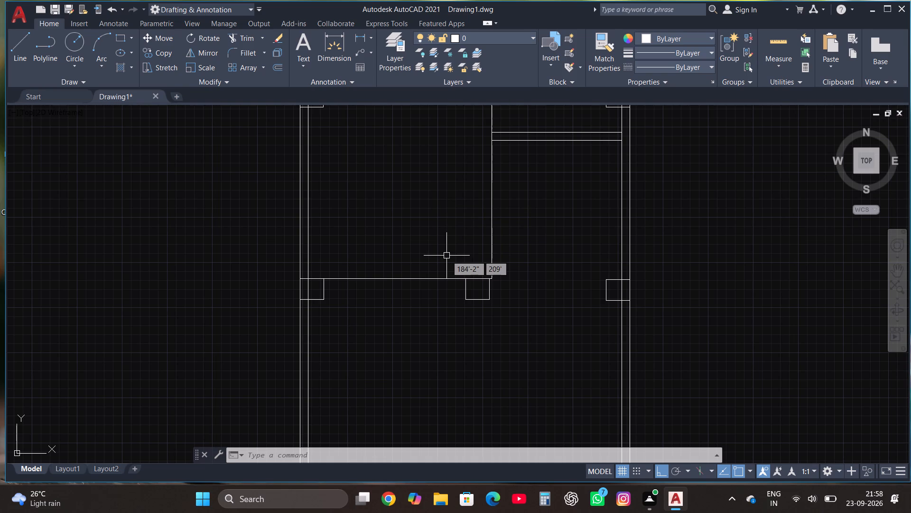
pyautogui.scroll(-2, 446, 256)
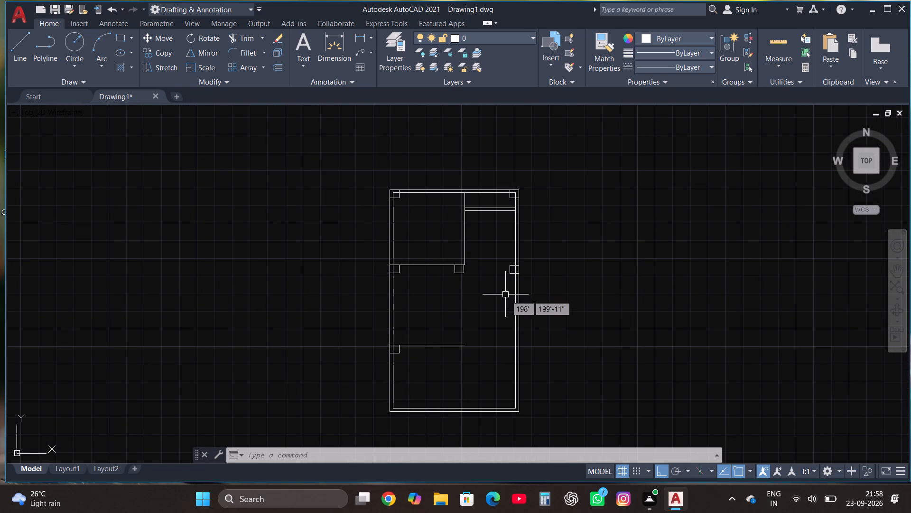
pyautogui.scroll(3, 535, 271)
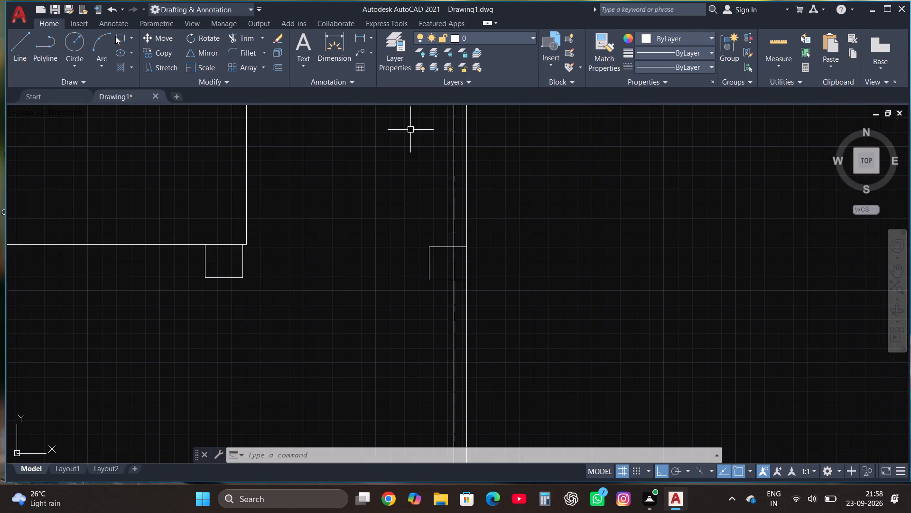
pyautogui.click(16, 43)
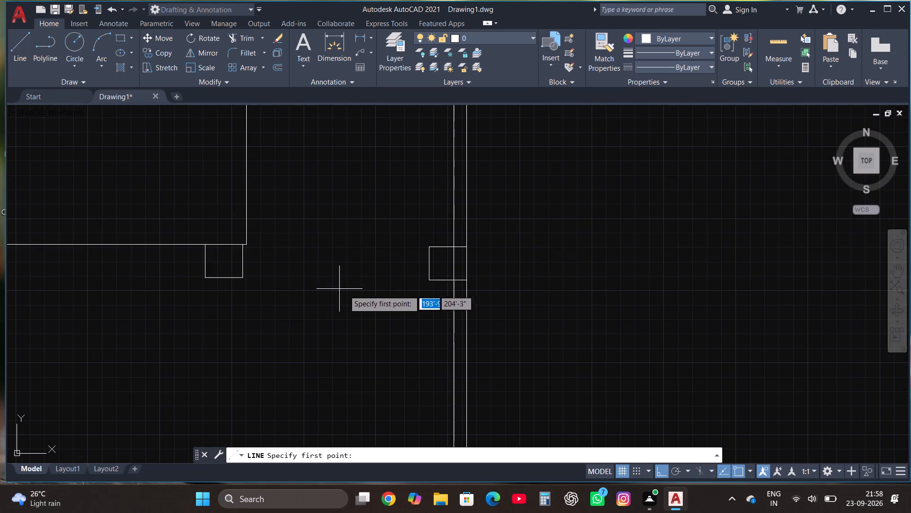
pyautogui.click(455, 279)
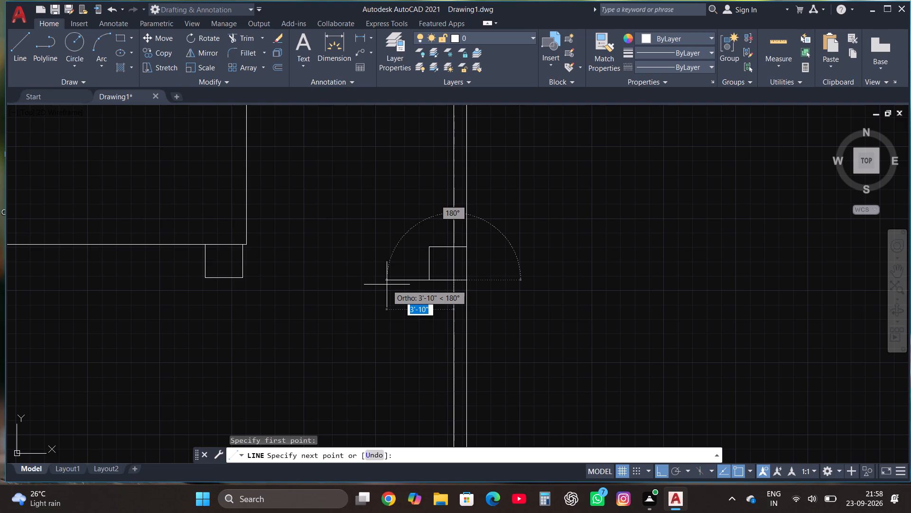
pyautogui.write('5\'6"')
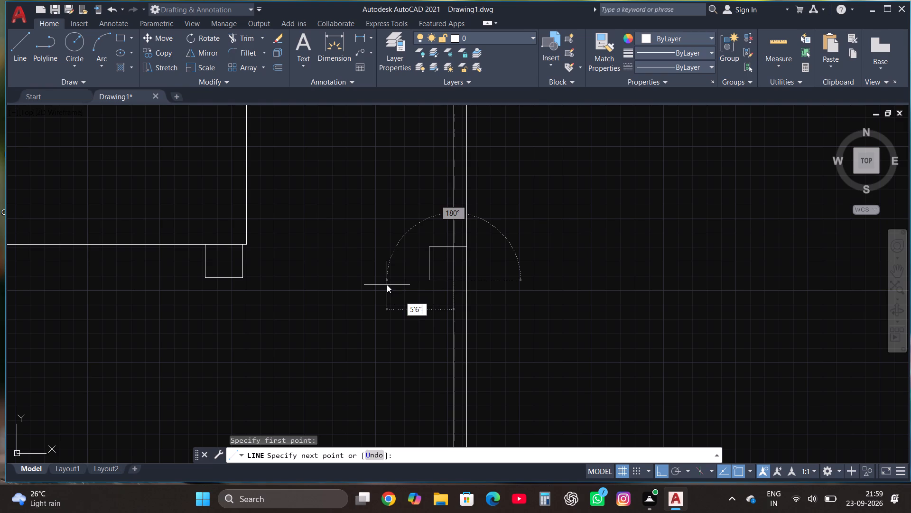
pyautogui.press('Return')
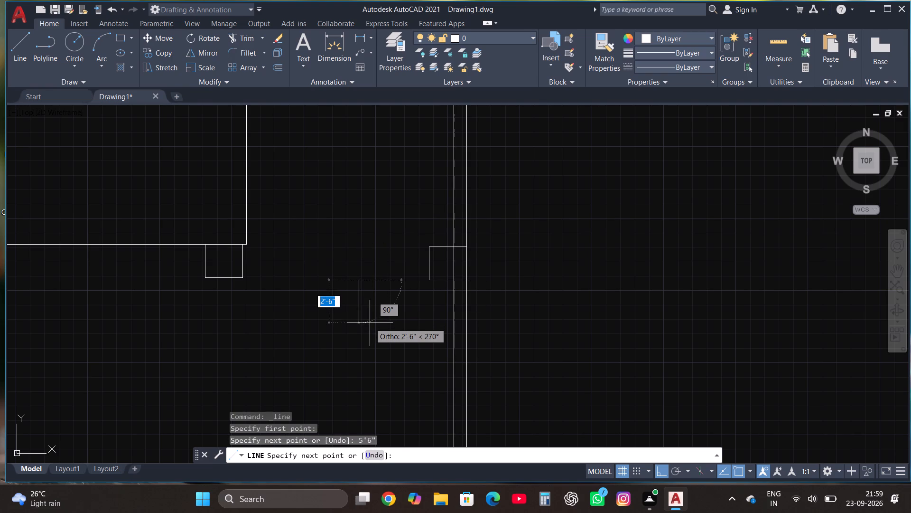
pyautogui.write('5\'6"')
pyautogui.press('Return')
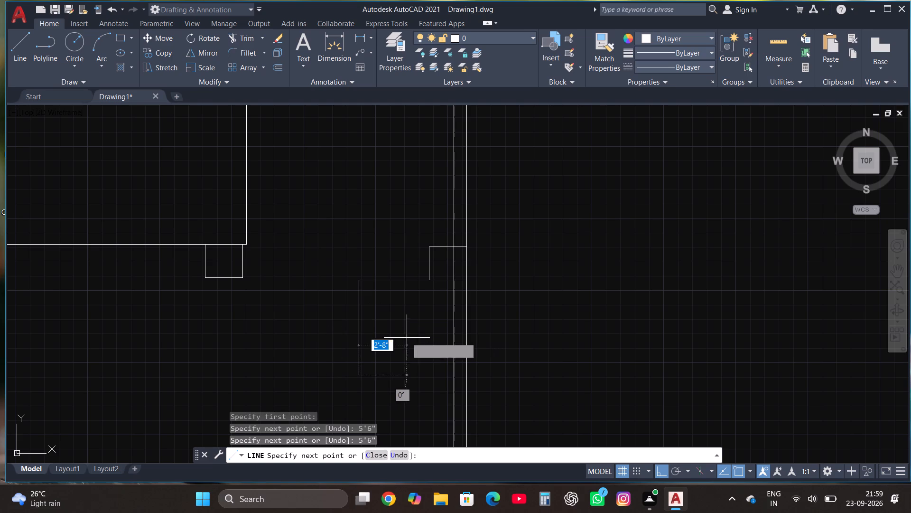
pyautogui.write('5\'6"')
pyautogui.press('Return')
pyautogui.press('Escape')
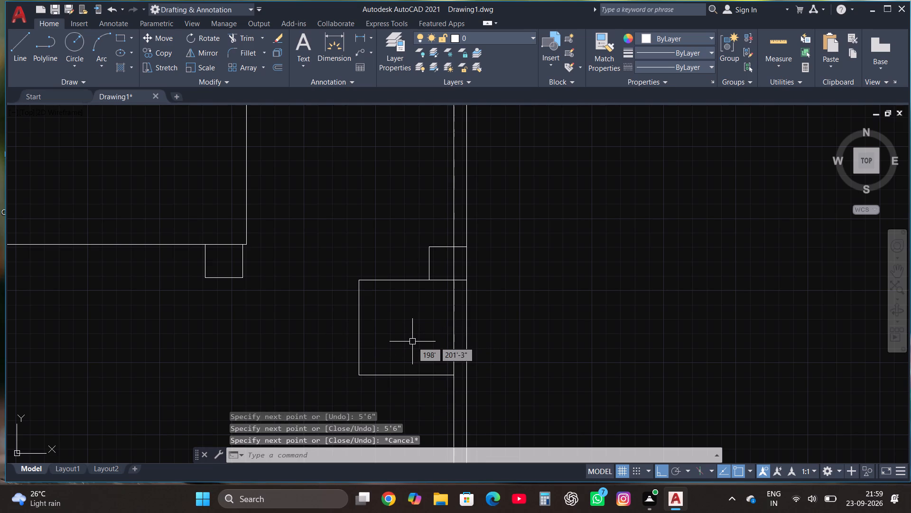
# Offset the enclosure's left, bottom and top lines 9" outward for the wall thickness.
pyautogui.click(376, 386)
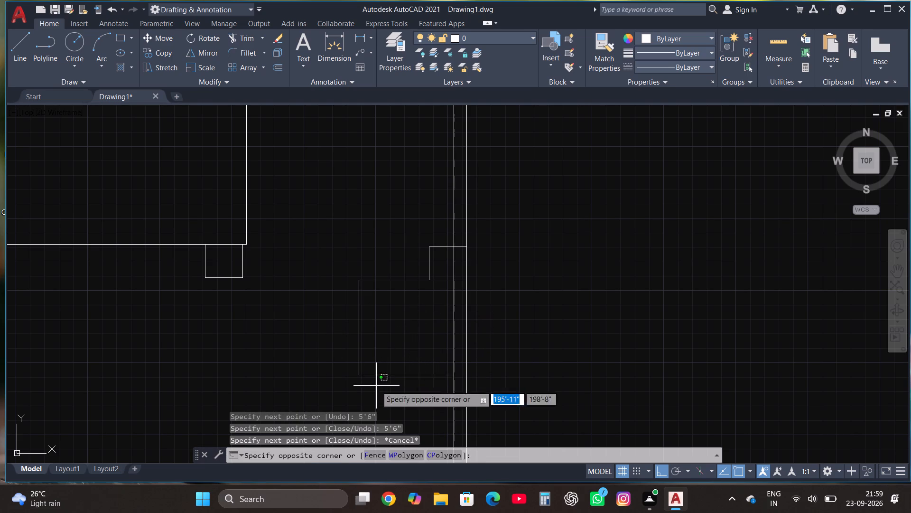
pyautogui.click(328, 358)
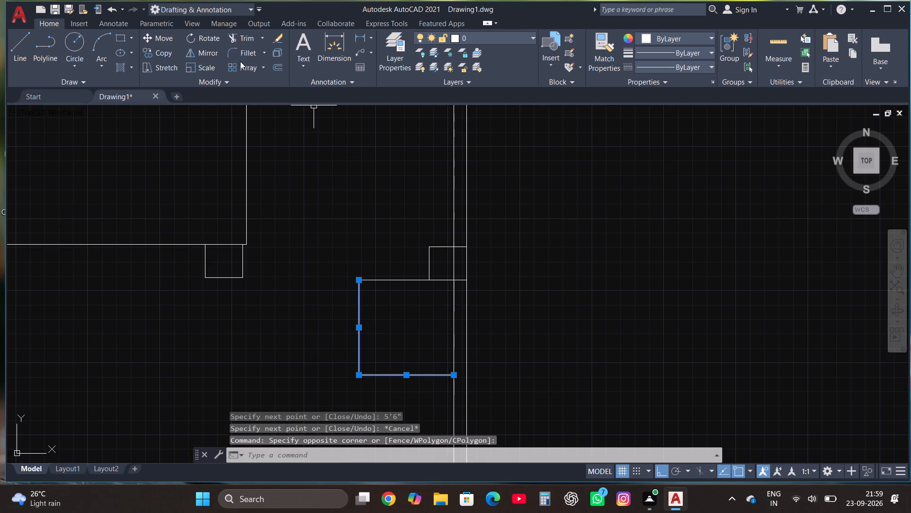
pyautogui.click(273, 64)
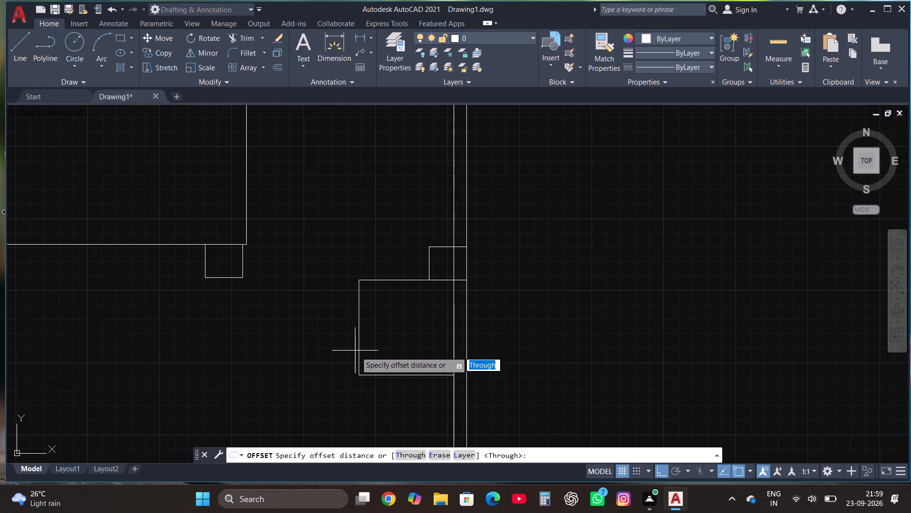
pyautogui.click(358, 355)
pyautogui.click(353, 351)
pyautogui.click(360, 356)
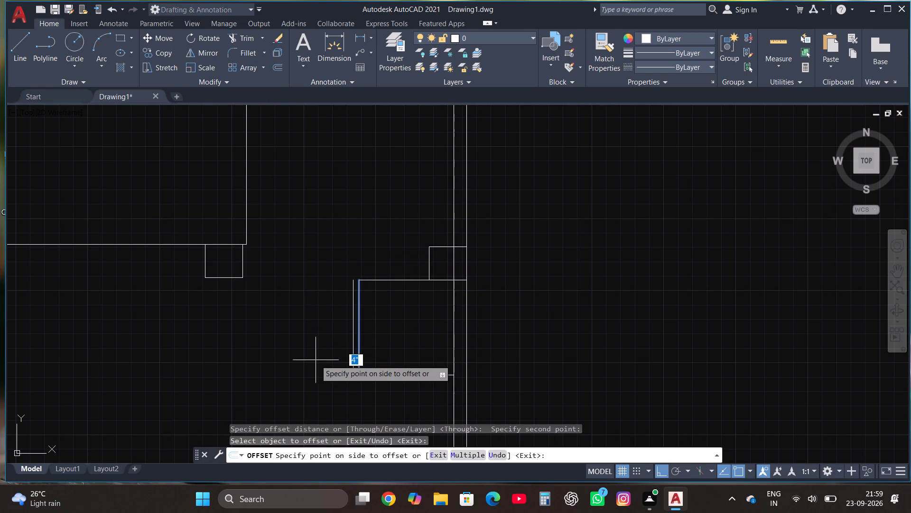
pyautogui.write('9"')
pyautogui.press('Return')
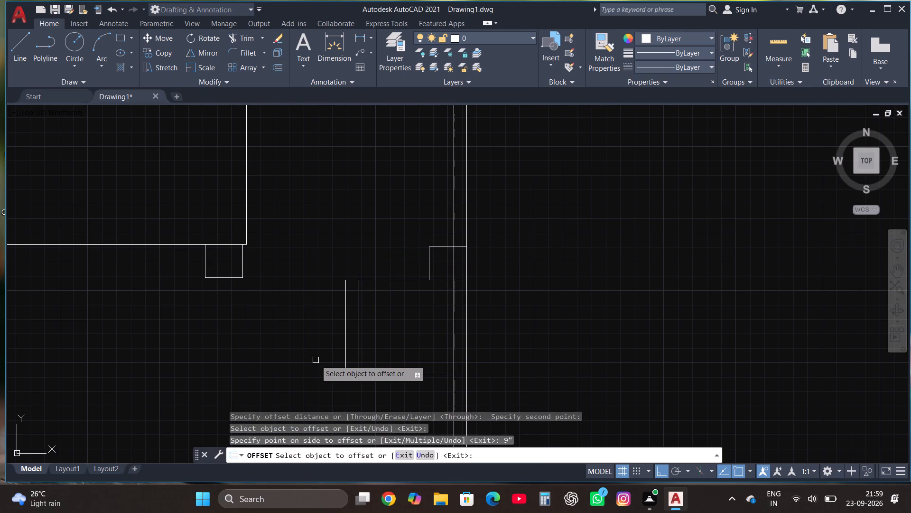
pyautogui.click(365, 375)
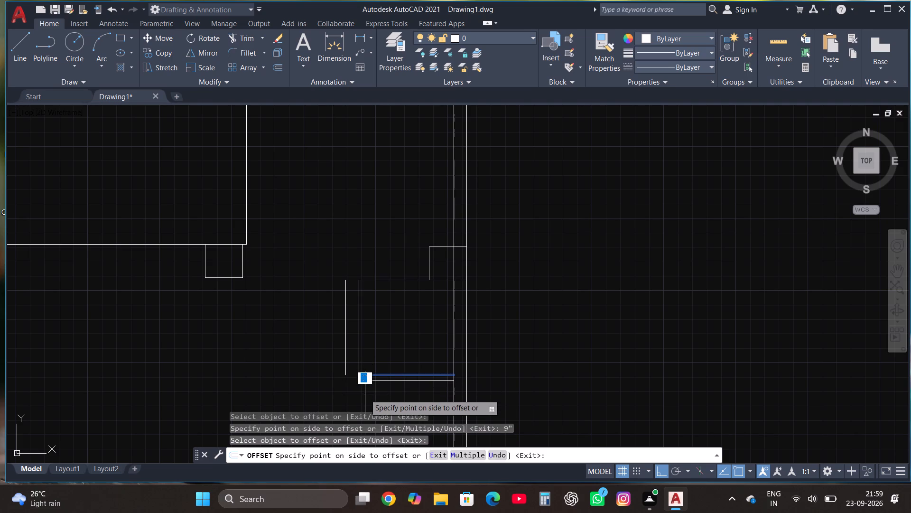
pyautogui.write('9"')
pyautogui.press('Return')
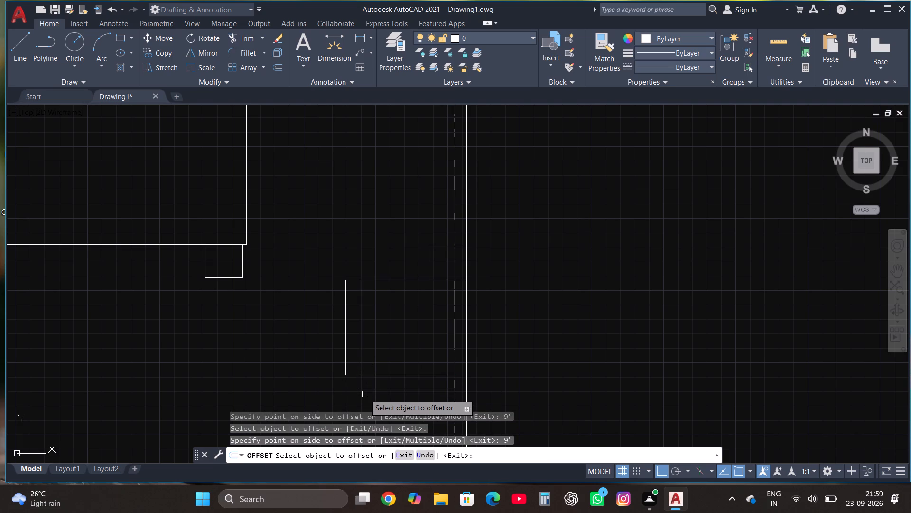
pyautogui.click(385, 282)
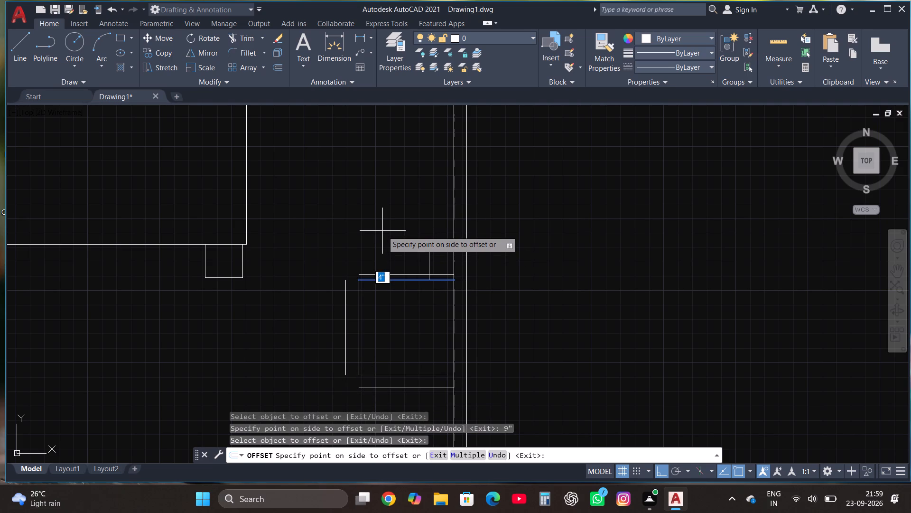
pyautogui.write('9"')
pyautogui.press('Return')
pyautogui.press('Escape')
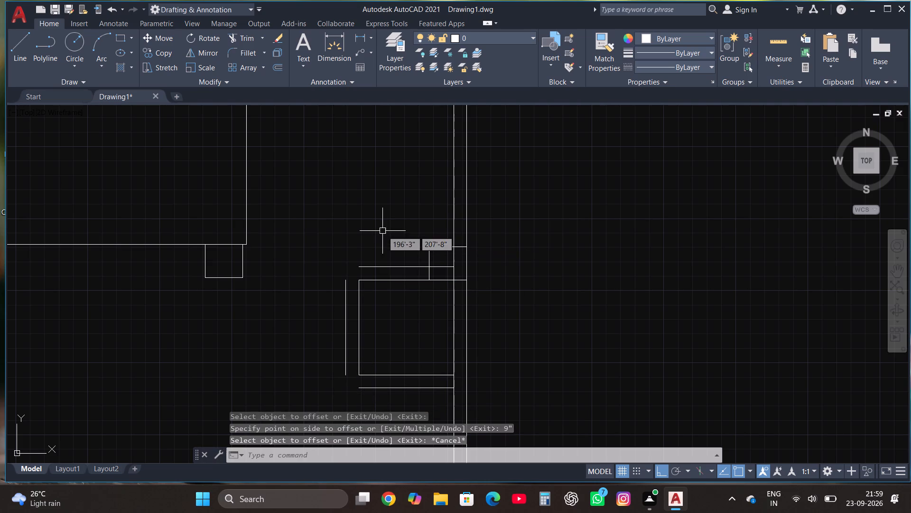
# Fillet the enclosure's outer left line to the outer top and bottom lines to close both corners.
pyautogui.click(247, 51)
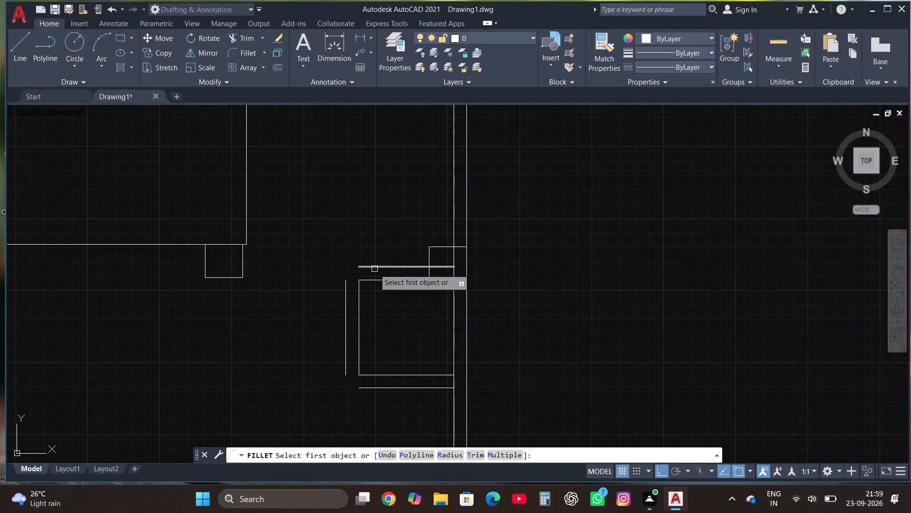
pyautogui.click(374, 269)
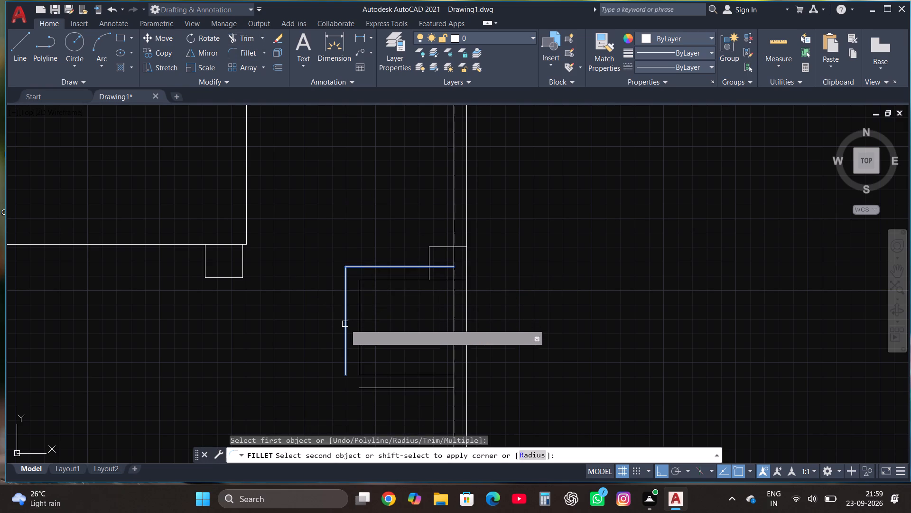
pyautogui.click(346, 324)
pyautogui.click(243, 47)
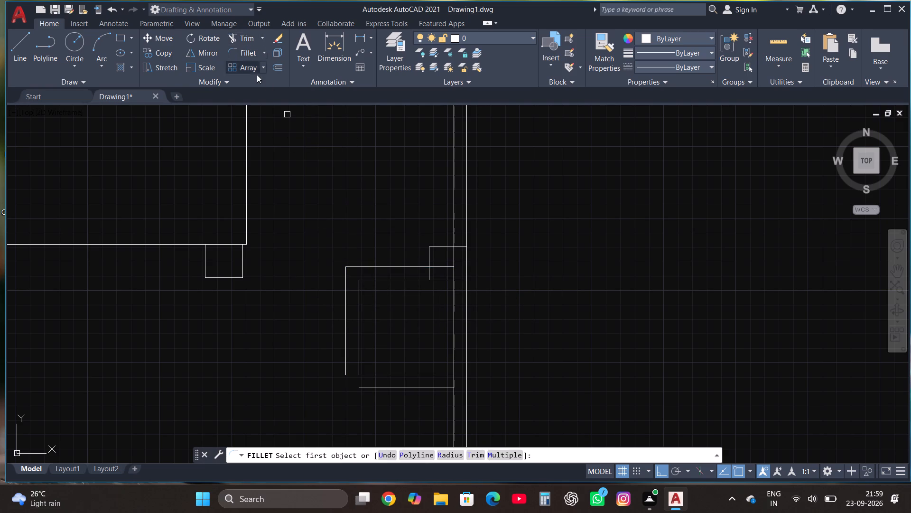
pyautogui.click(345, 351)
pyautogui.click(366, 390)
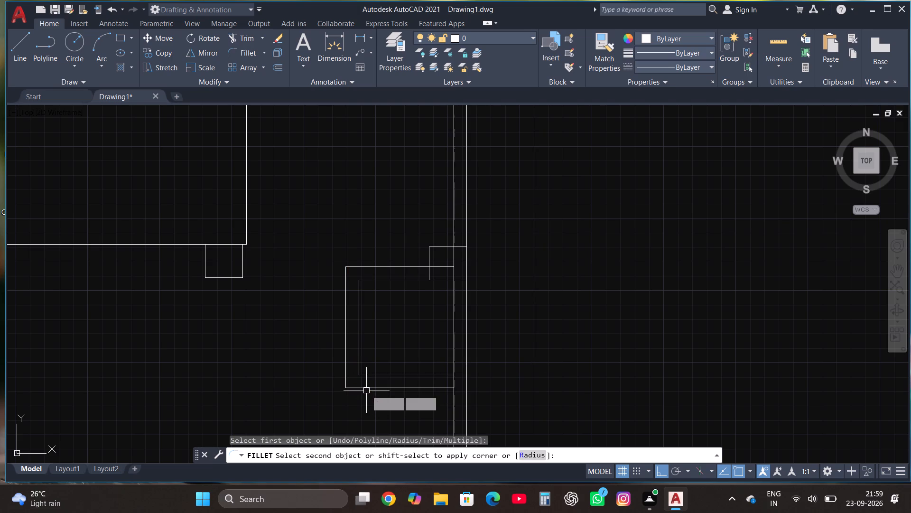
pyautogui.press('Escape')
# Move the whole enclosure down 9" along the right wall so its outer top line meets the column's lower edge.
pyautogui.click(316, 399)
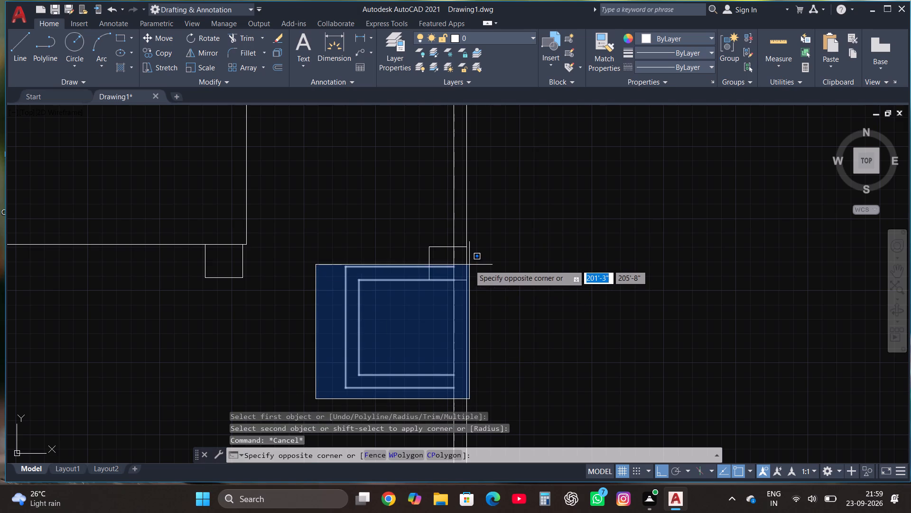
pyautogui.click(469, 265)
pyautogui.click(162, 36)
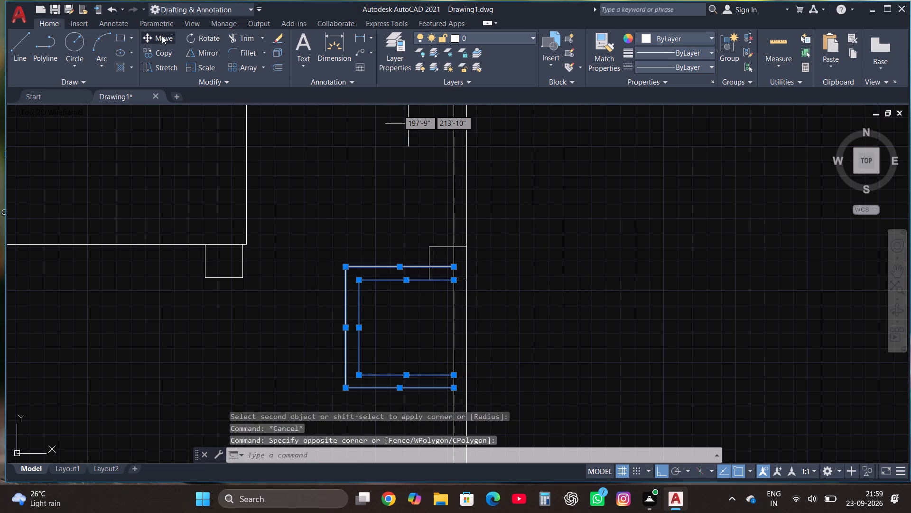
pyautogui.click(453, 266)
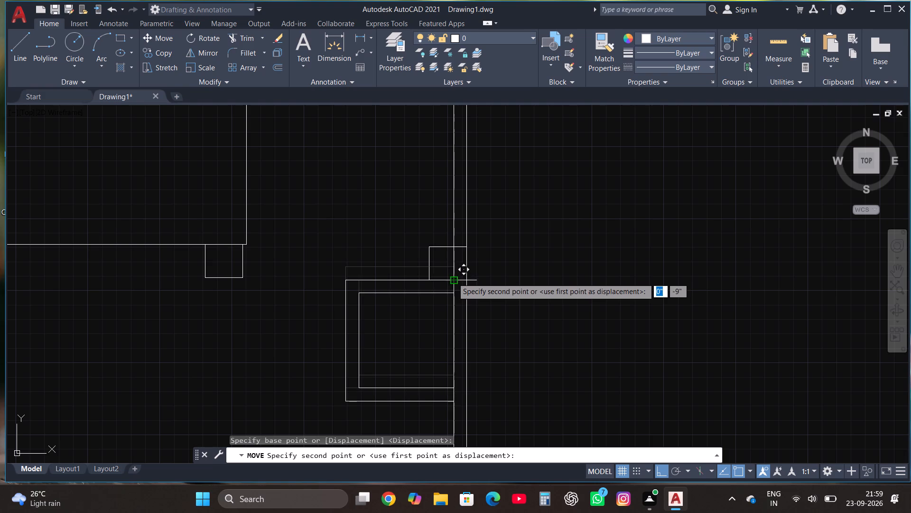
pyautogui.click(453, 279)
pyautogui.press('Escape')
pyautogui.scroll(-2, 483, 199)
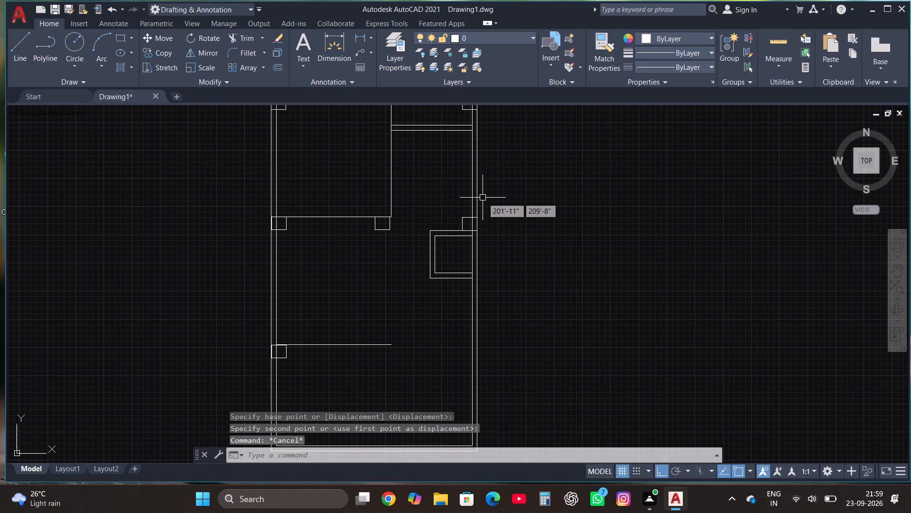
# Draw connected lines from the right wall's inner face, level with the lower partition: 7' and 5' left, 9" down, 12' right.
pyautogui.scroll(1, 440, 375)
pyautogui.scroll(-1, 380, 292)
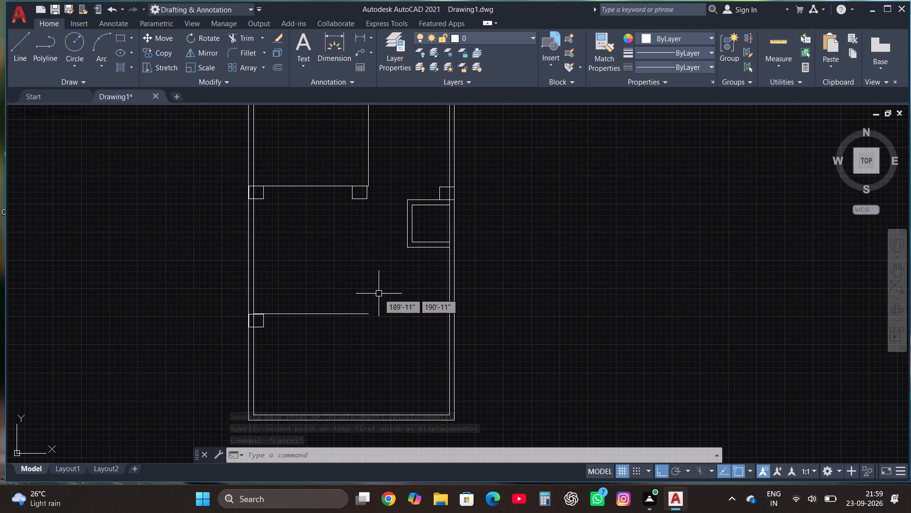
pyautogui.click(19, 43)
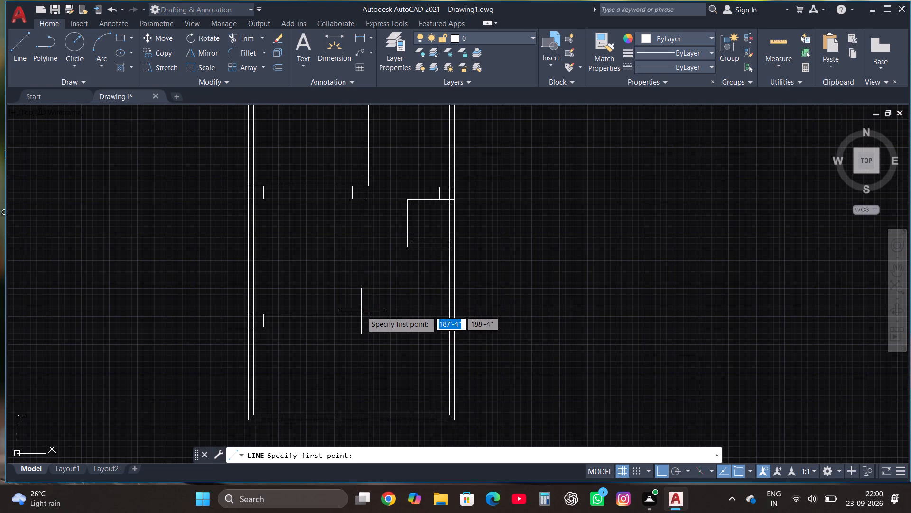
pyautogui.click(450, 315)
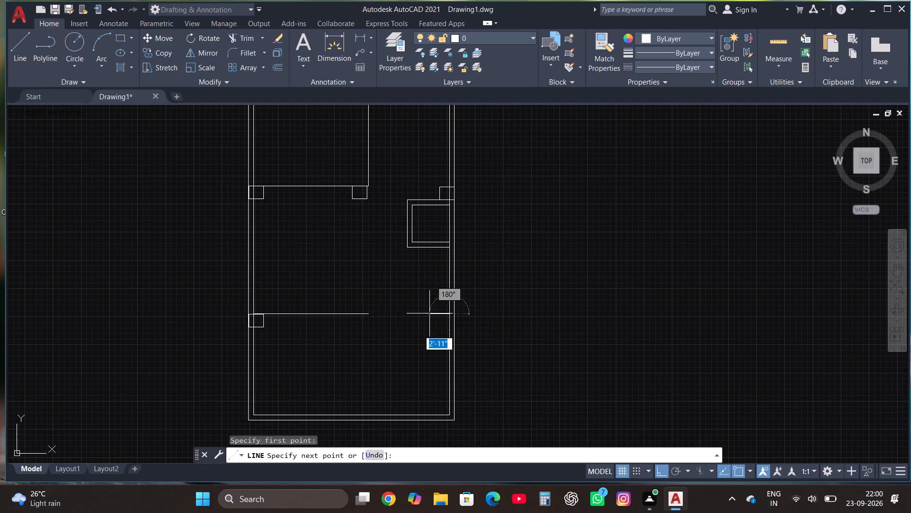
pyautogui.scroll(2, 405, 312)
pyautogui.scroll(-1, 405, 312)
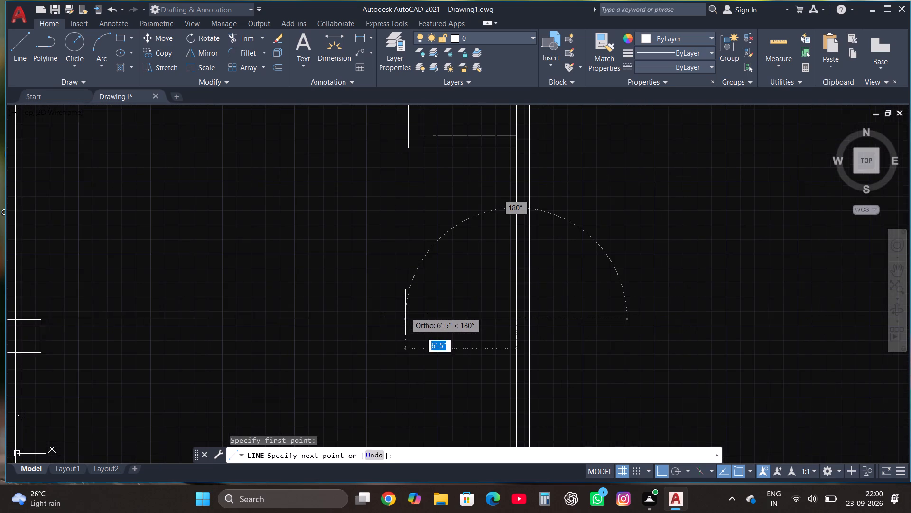
pyautogui.scroll(-1, 405, 312)
pyautogui.scroll(3, 404, 311)
pyautogui.scroll(-1, 404, 311)
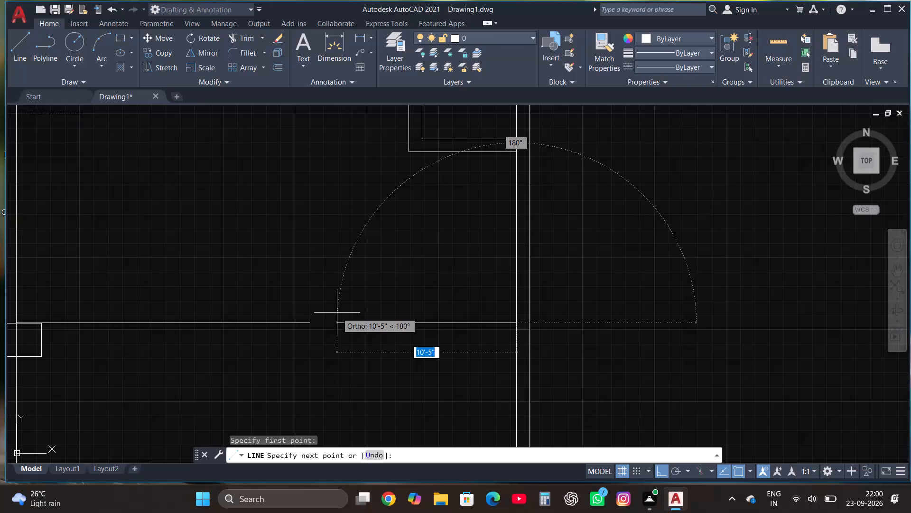
pyautogui.write("7'")
pyautogui.press('Return')
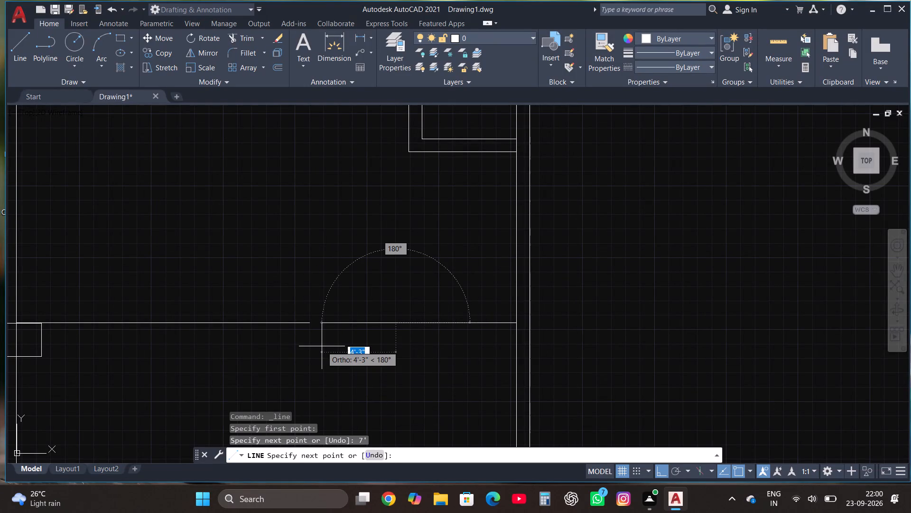
pyautogui.write("5'")
pyautogui.press('Return')
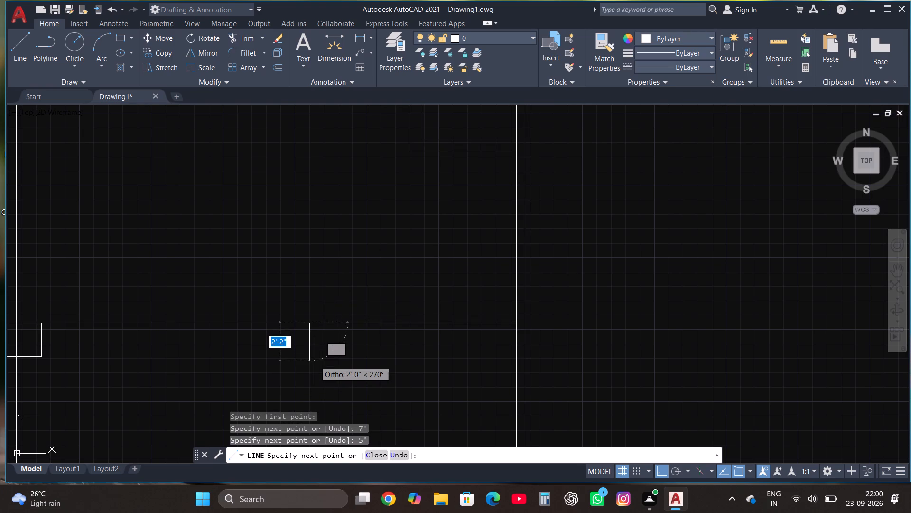
pyautogui.write('9"')
pyautogui.press('Return')
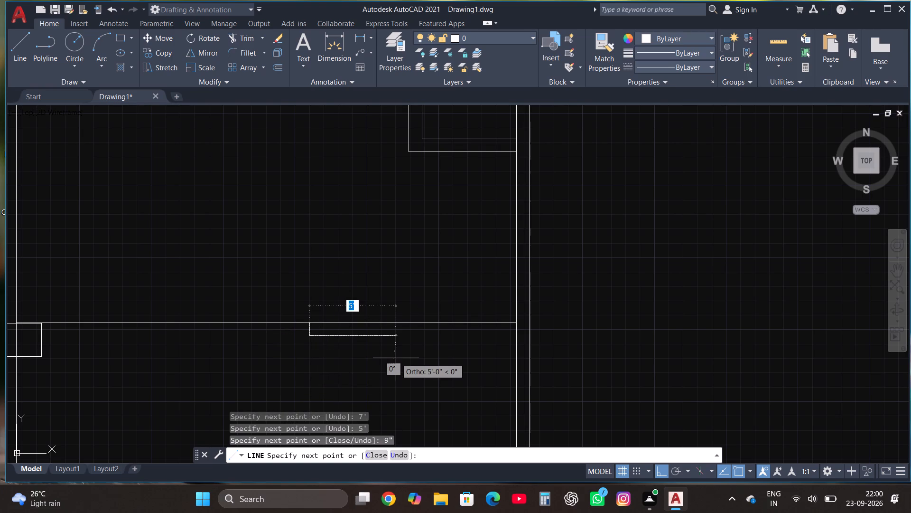
pyautogui.write("12'")
pyautogui.press('Return')
pyautogui.press('`')
pyautogui.press('Escape')
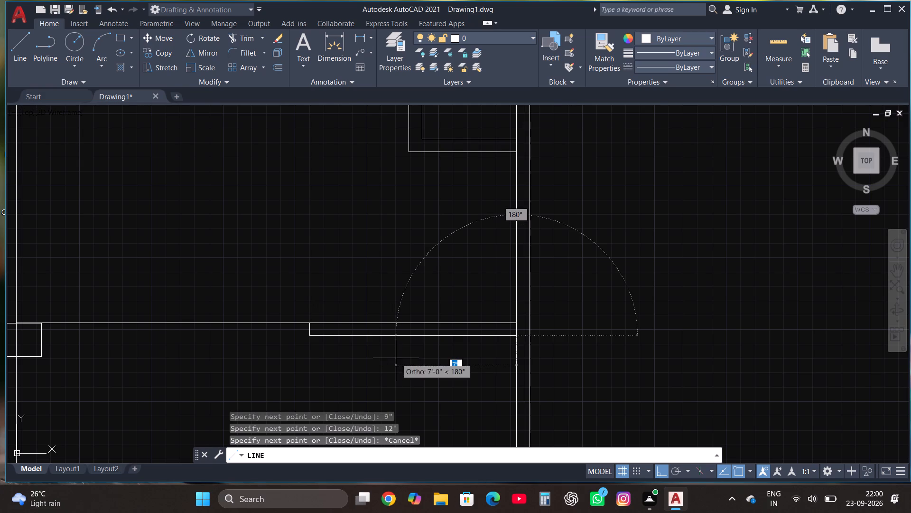
pyautogui.press('Escape')
# Copy the lower partition's left-wall column about 15'-6" right, beside the new wall's left end, and again onto the right wall.
pyautogui.scroll(-2, 521, 333)
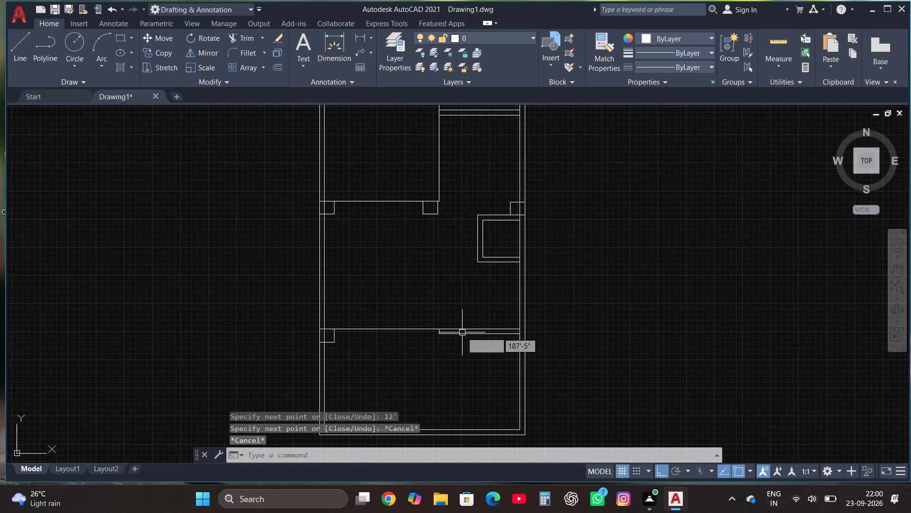
pyautogui.scroll(2, 447, 333)
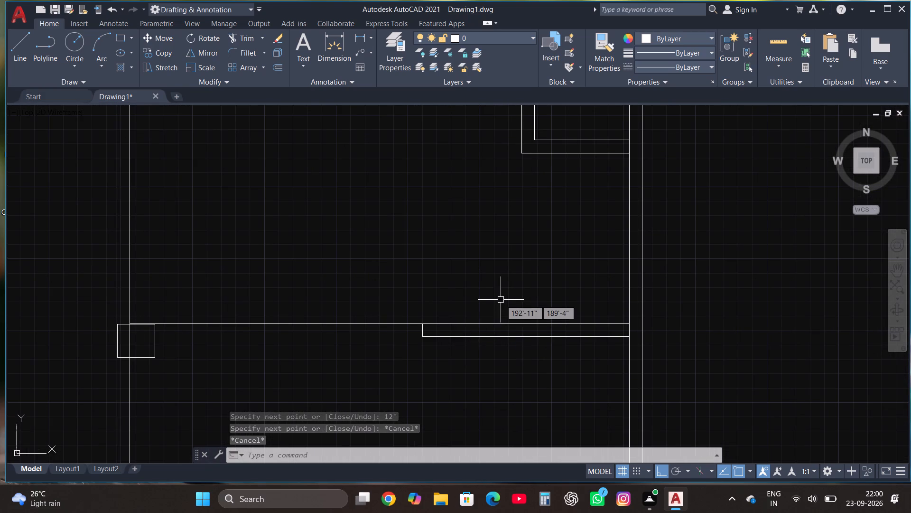
pyautogui.scroll(-1, 501, 300)
pyautogui.scroll(-1, 456, 352)
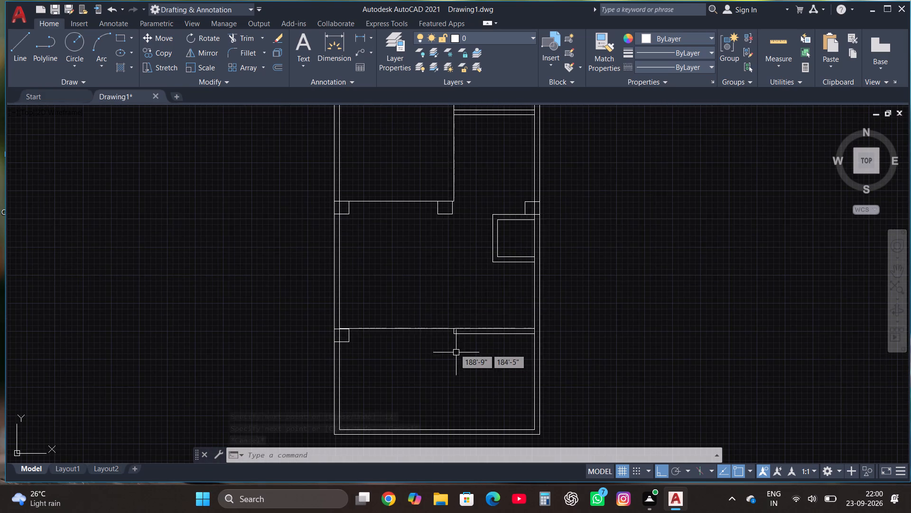
pyautogui.click(351, 341)
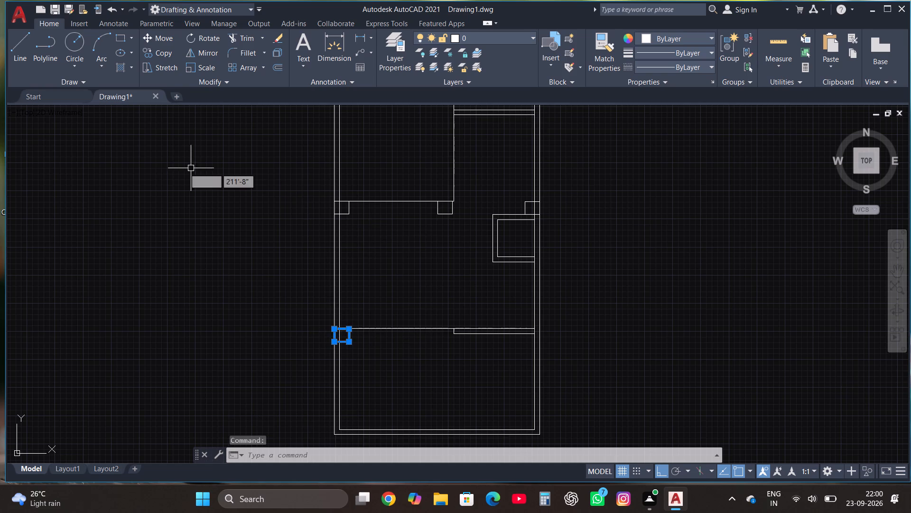
pyautogui.click(164, 50)
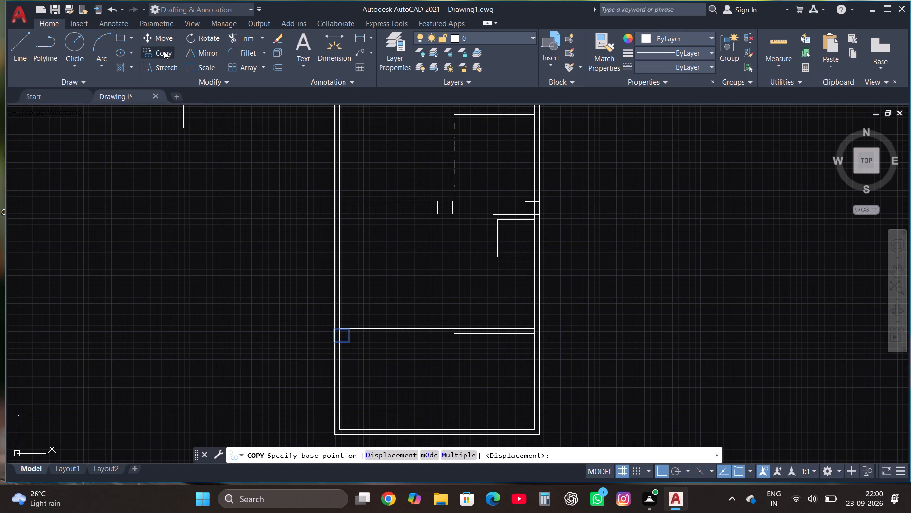
pyautogui.click(447, 456)
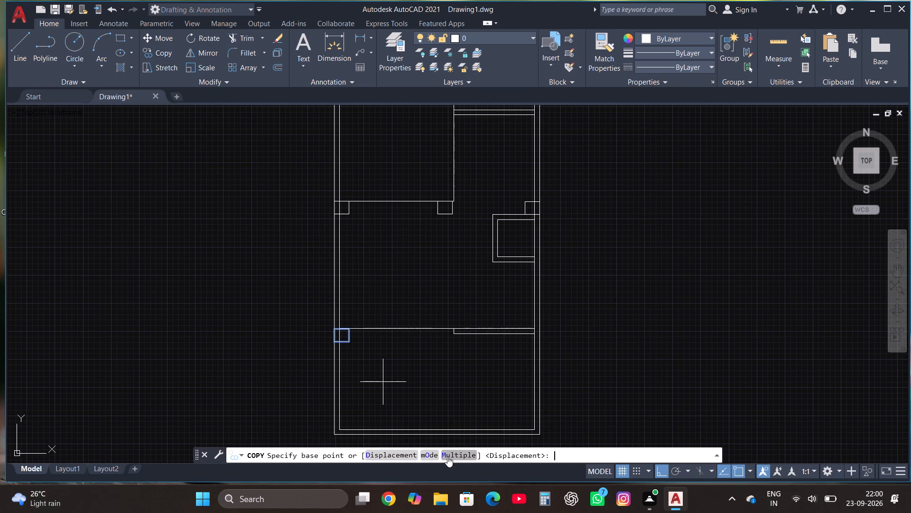
pyautogui.click(333, 342)
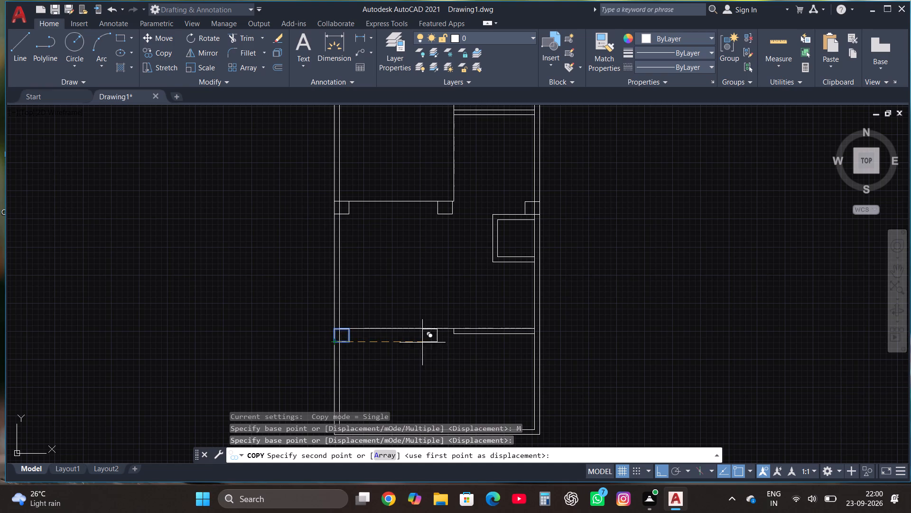
pyautogui.scroll(2, 428, 345)
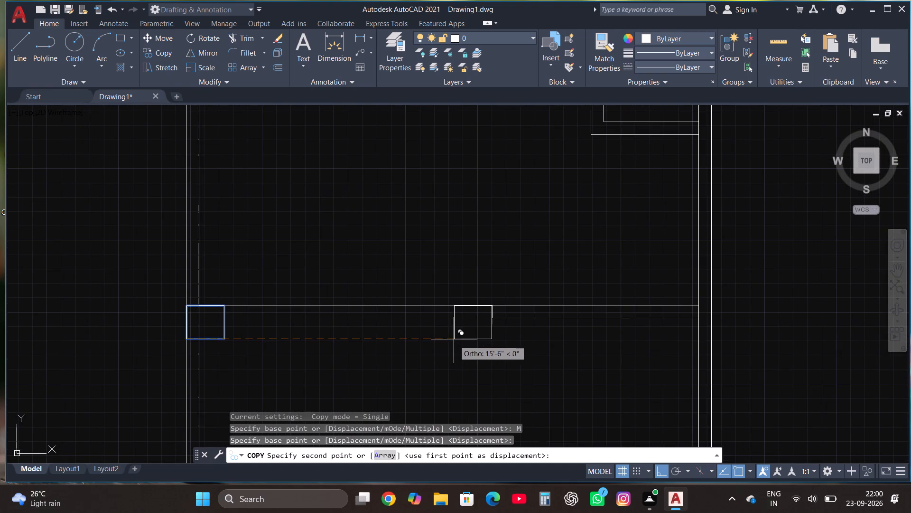
pyautogui.click(454, 340)
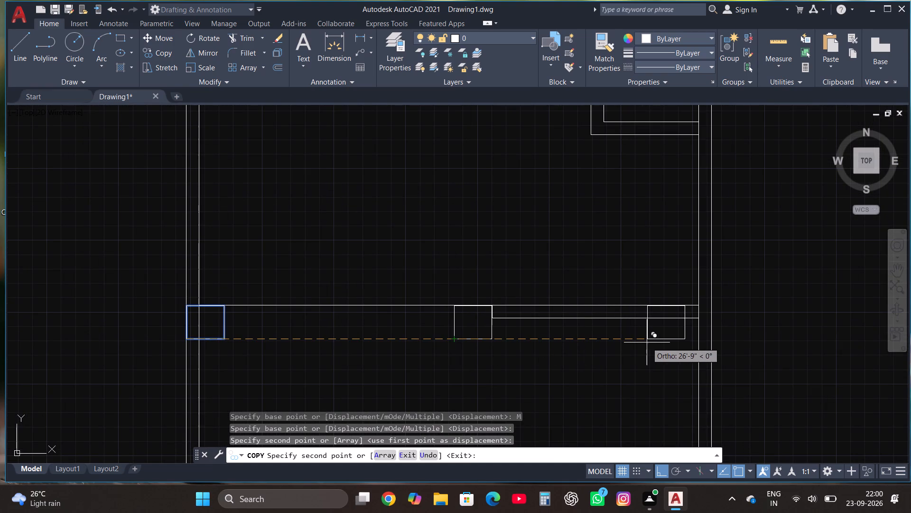
pyautogui.click(672, 347)
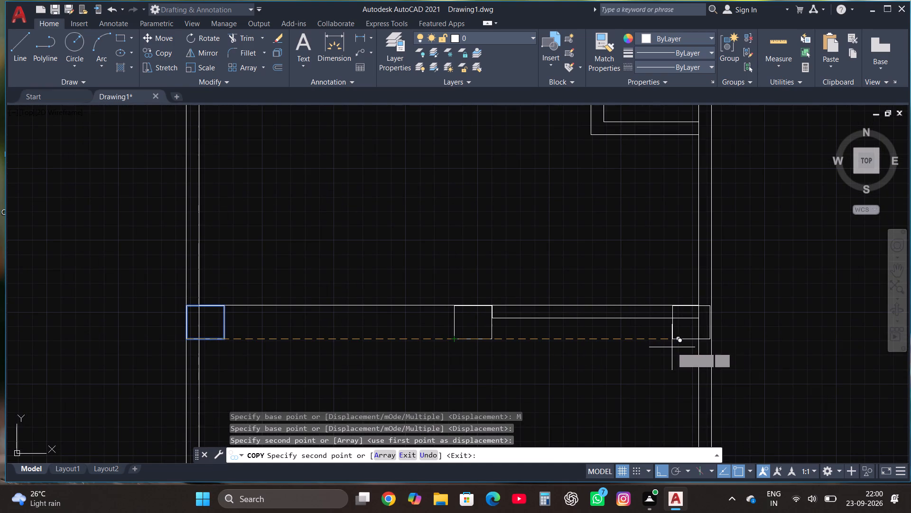
pyautogui.press('Escape')
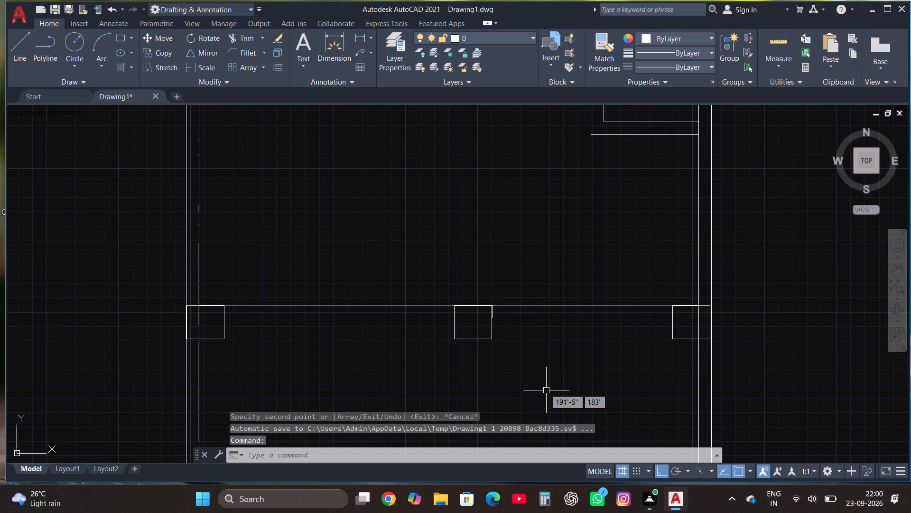
# Insert the Door - Imperial and Toilet - Imperial blocks from the architectural tool palette in the empty area right of the plan.
pyautogui.scroll(-2, 541, 381)
pyautogui.scroll(3, 528, 187)
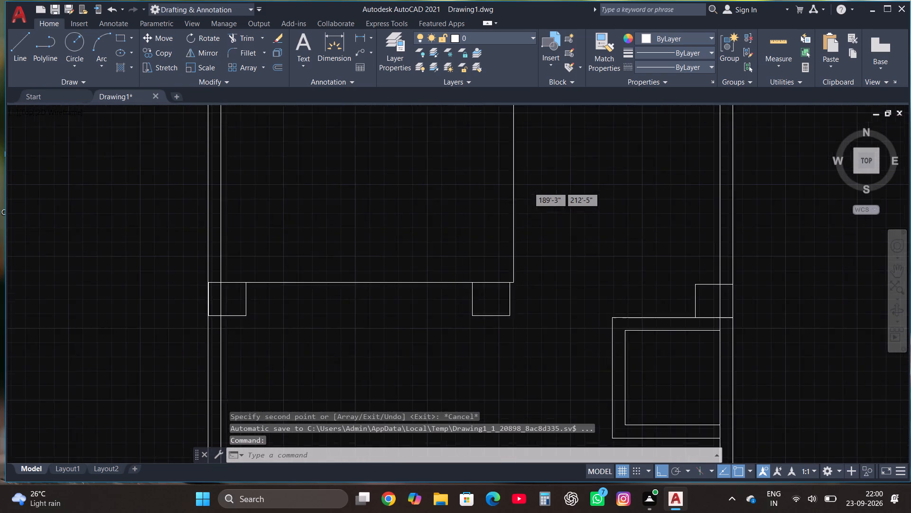
pyautogui.scroll(-2, 425, 319)
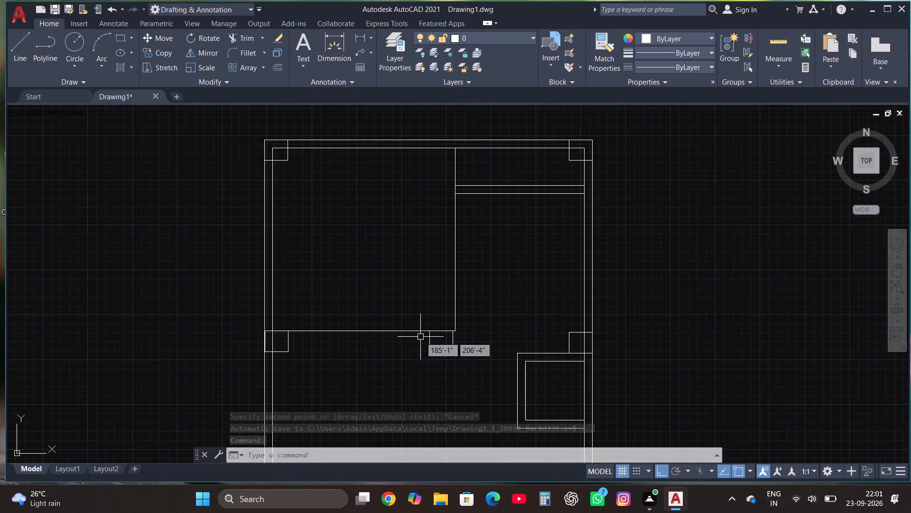
pyautogui.scroll(-4, 414, 303)
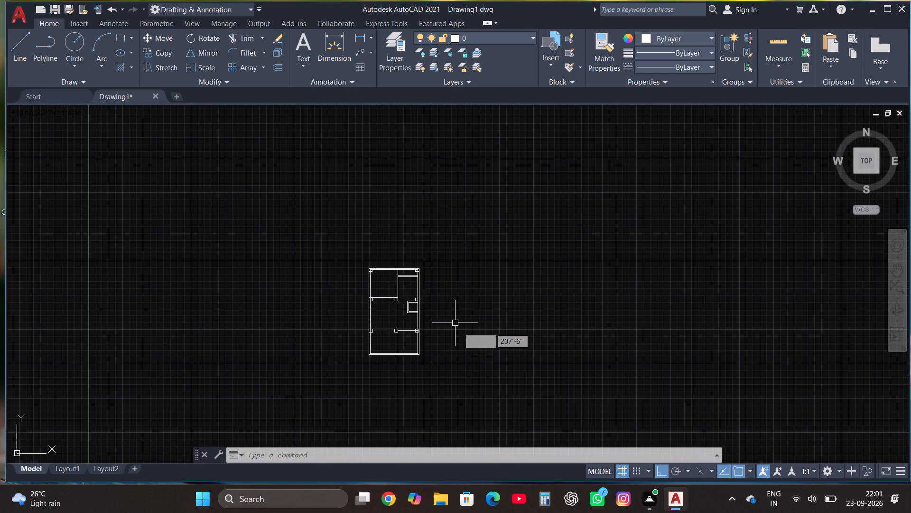
pyautogui.scroll(2, 459, 329)
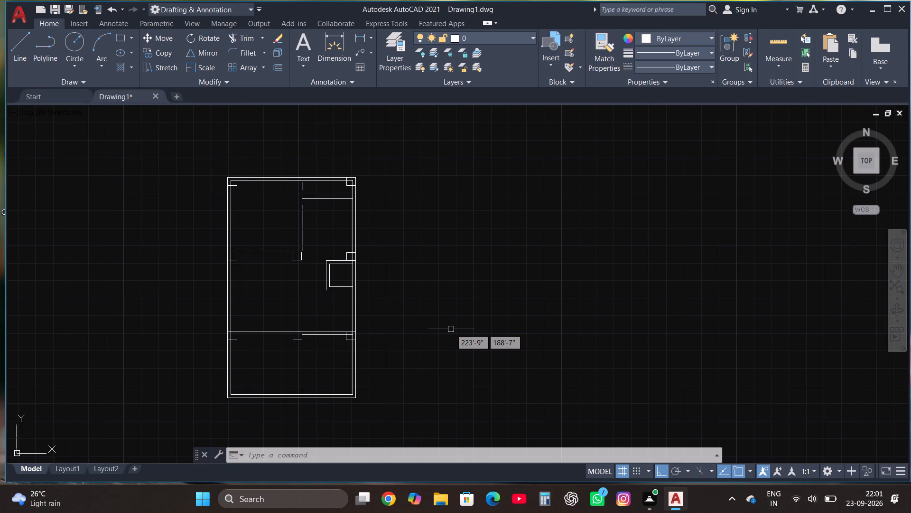
pyautogui.write('TOO')
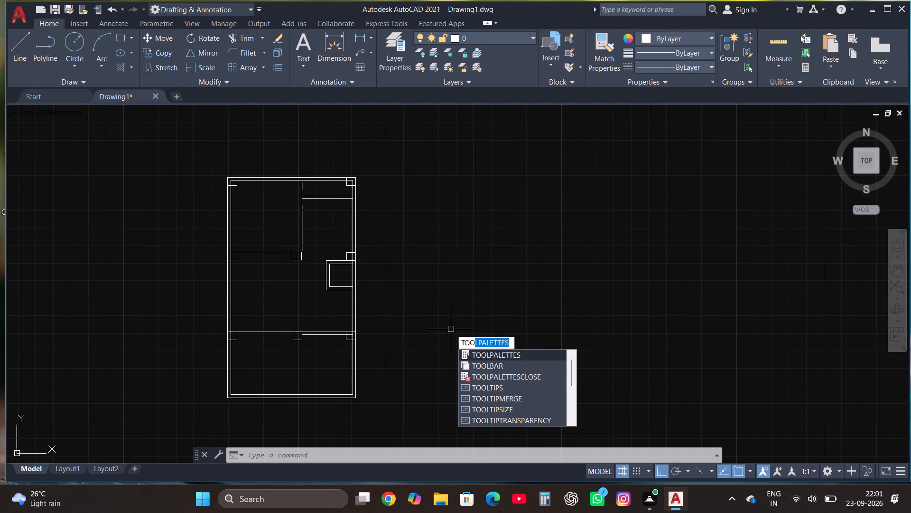
pyautogui.click(489, 358)
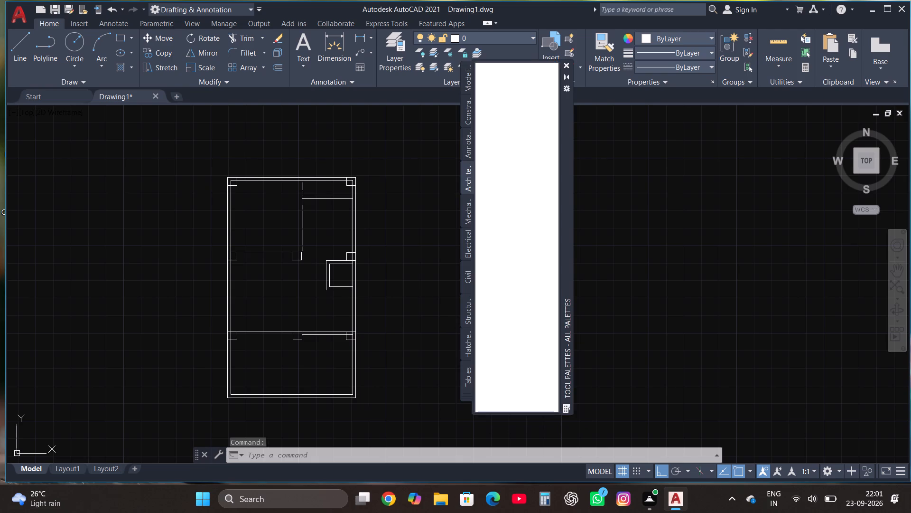
pyautogui.click(513, 93)
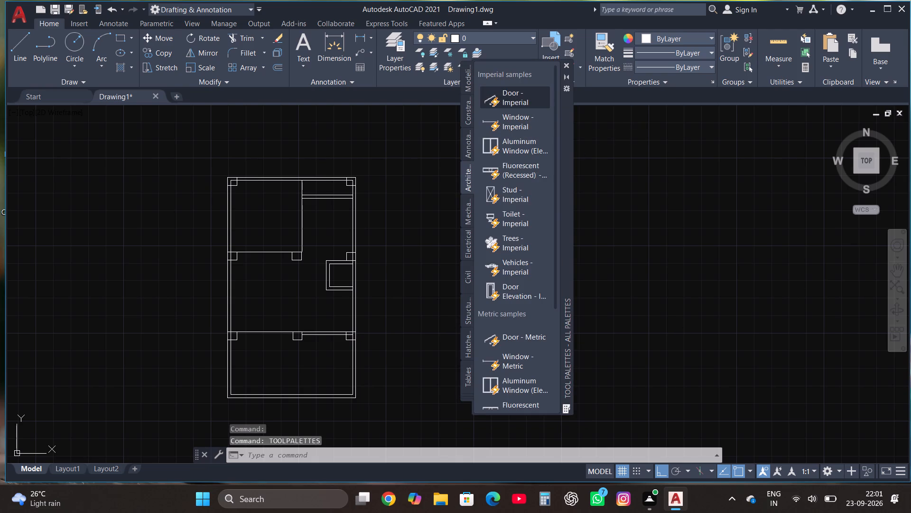
pyautogui.click(586, 332)
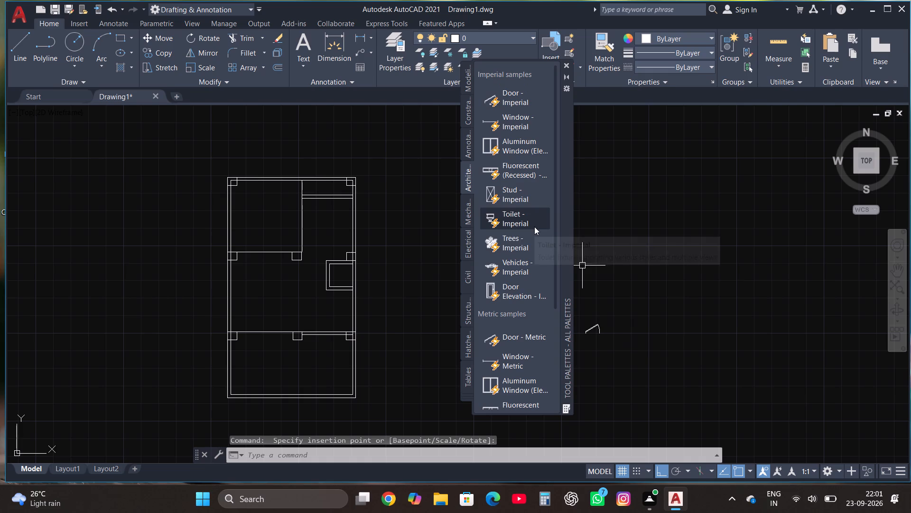
pyautogui.click(499, 217)
pyautogui.click(624, 323)
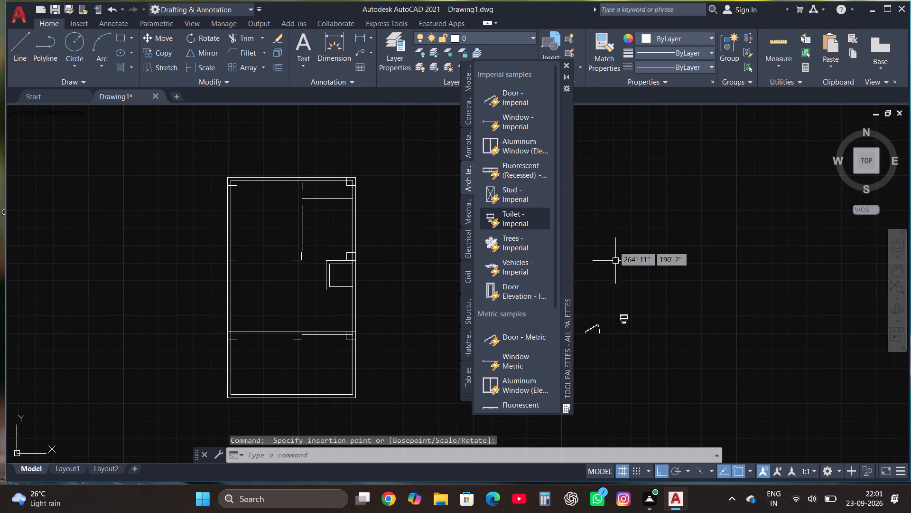
pyautogui.click(567, 66)
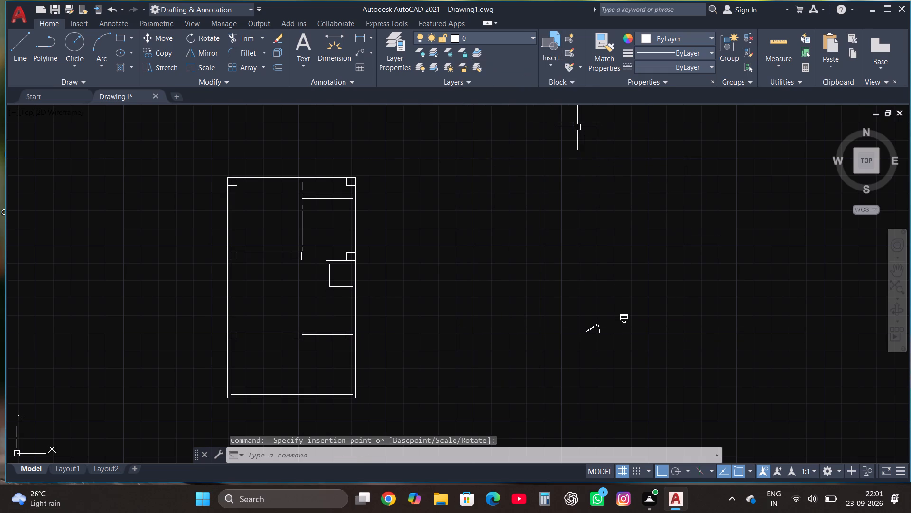
# Change the door block's opening angle so its leaf stands perpendicular to the opening.
pyautogui.click(591, 332)
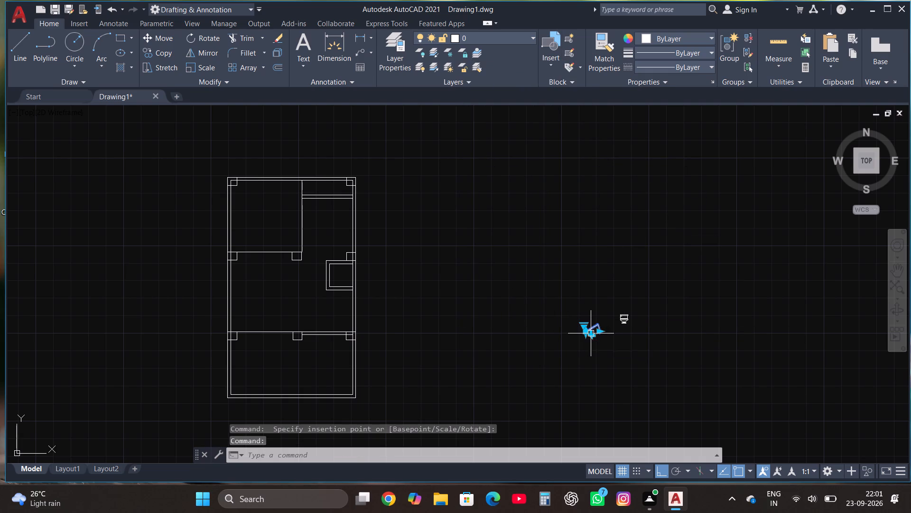
pyautogui.click(582, 325)
pyautogui.click(627, 371)
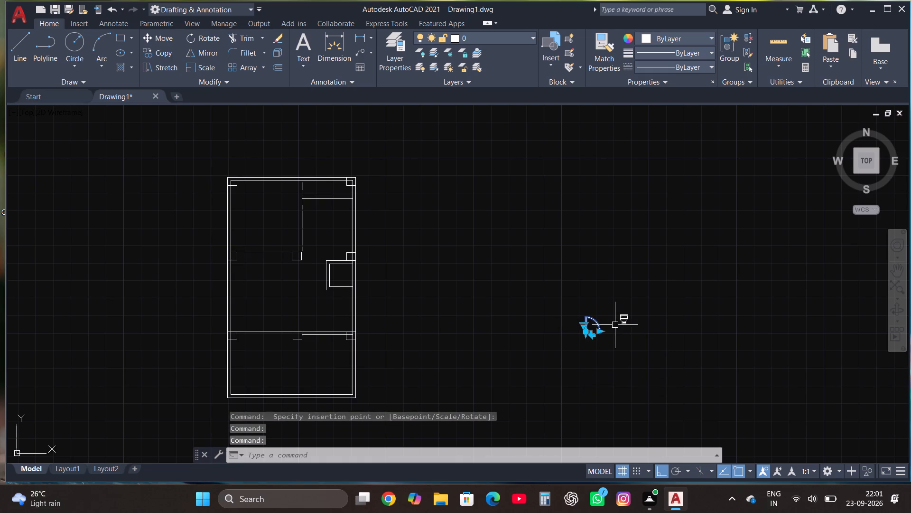
# Switch the toilet block from its elevation representation to the plan view.
pyautogui.click(625, 318)
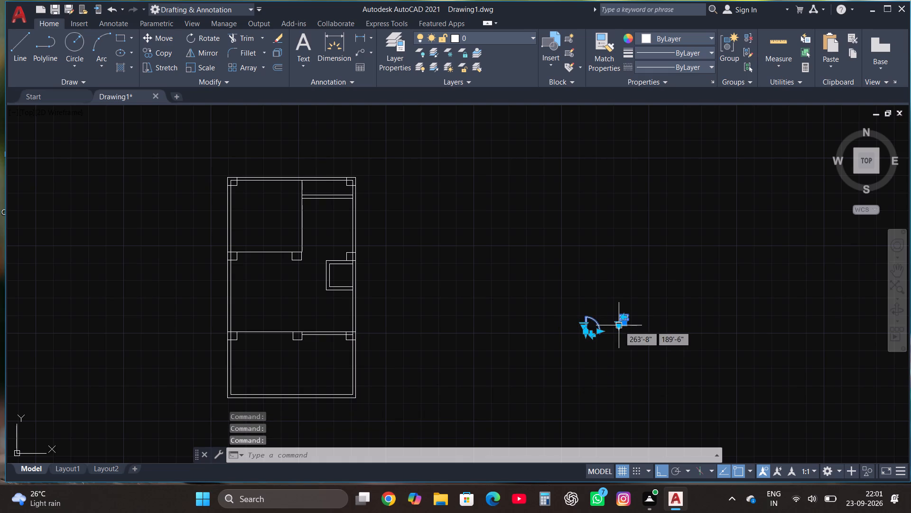
pyautogui.click(619, 326)
pyautogui.click(692, 347)
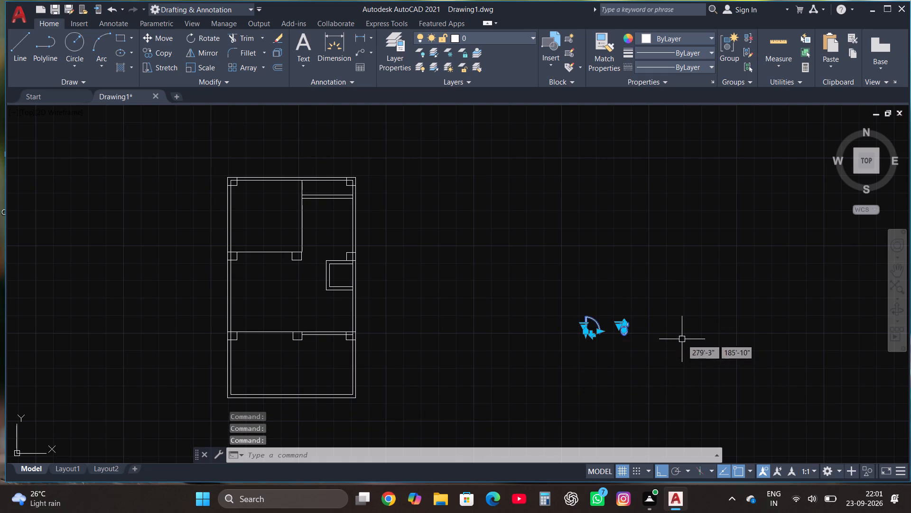
# Mirror the door block about a vertical line through its free jamb, keeping the original, to form a double door.
pyautogui.scroll(2, 591, 349)
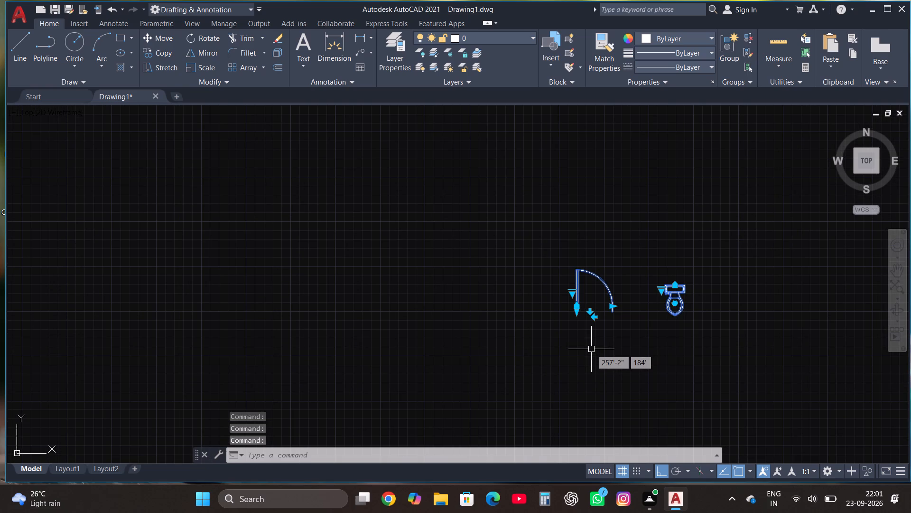
pyautogui.press('Escape')
pyautogui.click(609, 291)
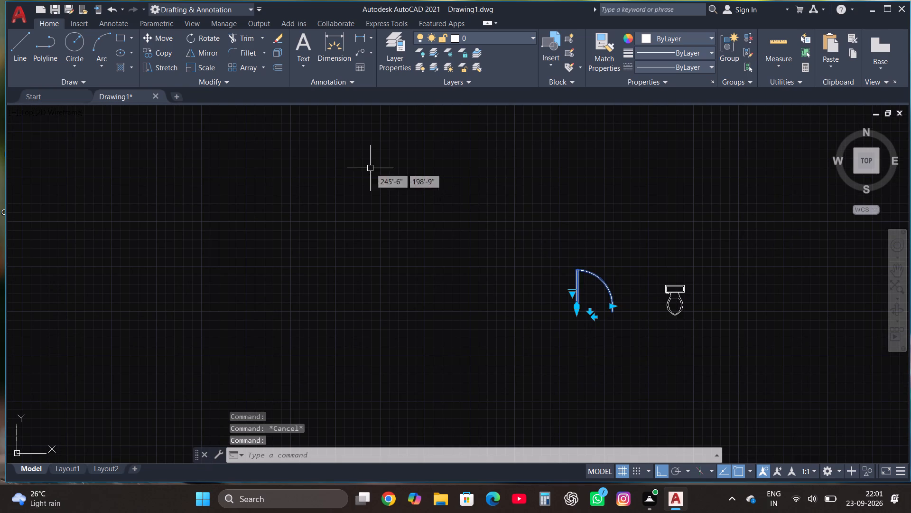
pyautogui.click(193, 51)
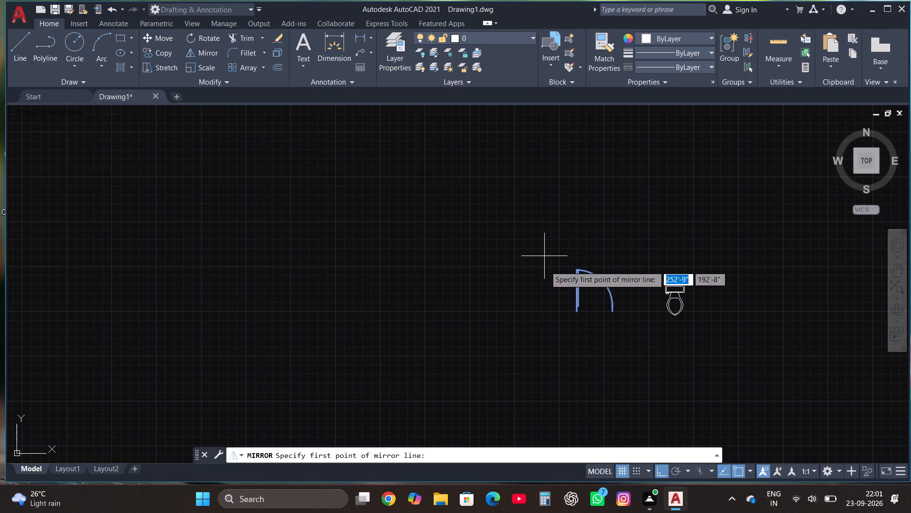
pyautogui.click(613, 312)
pyautogui.click(620, 207)
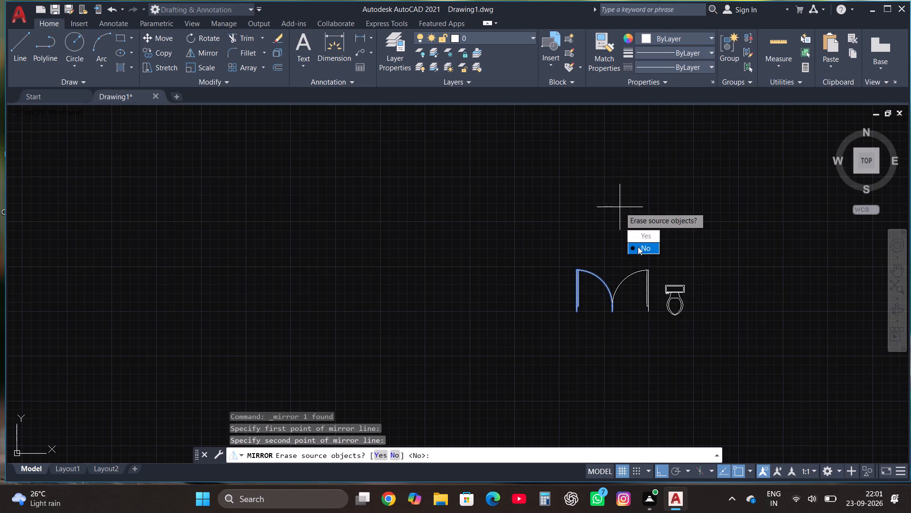
pyautogui.click(638, 247)
# Move both door leaves from beside the plan onto the bottom exterior wall, with ortho off and the jamb base on the outer wall line.
pyautogui.scroll(-2, 606, 336)
pyautogui.click(620, 325)
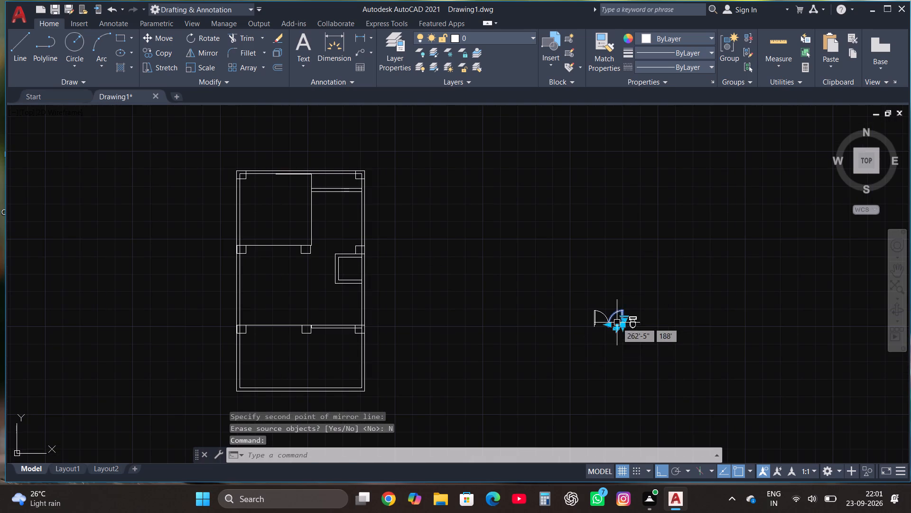
pyautogui.click(582, 287)
pyautogui.click(613, 323)
pyautogui.click(600, 314)
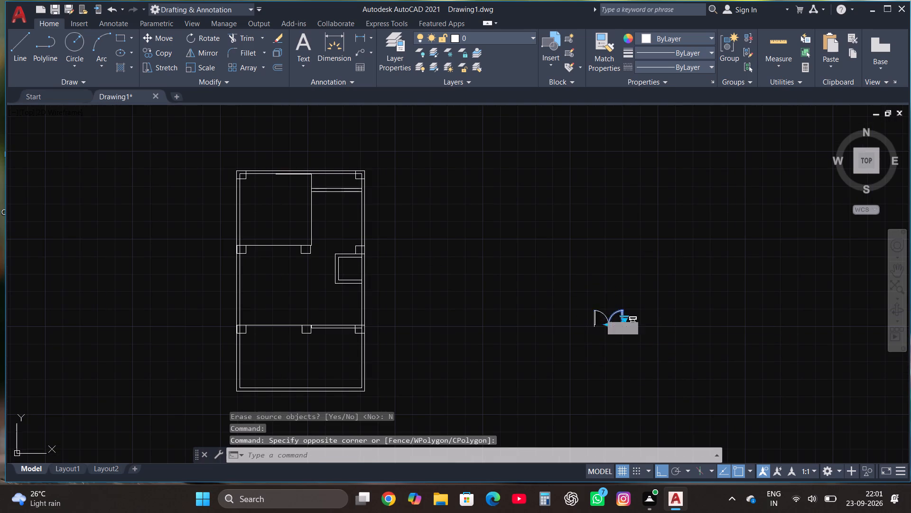
pyautogui.click(168, 36)
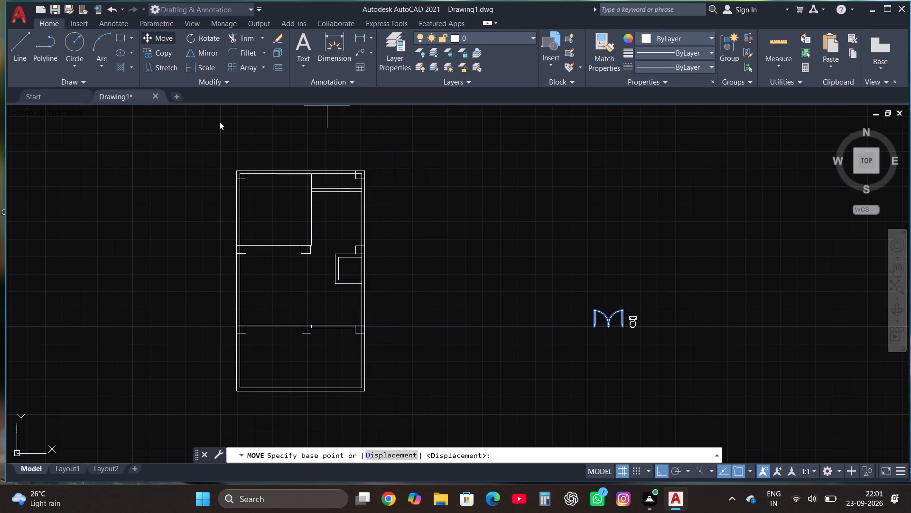
pyautogui.scroll(3, 583, 332)
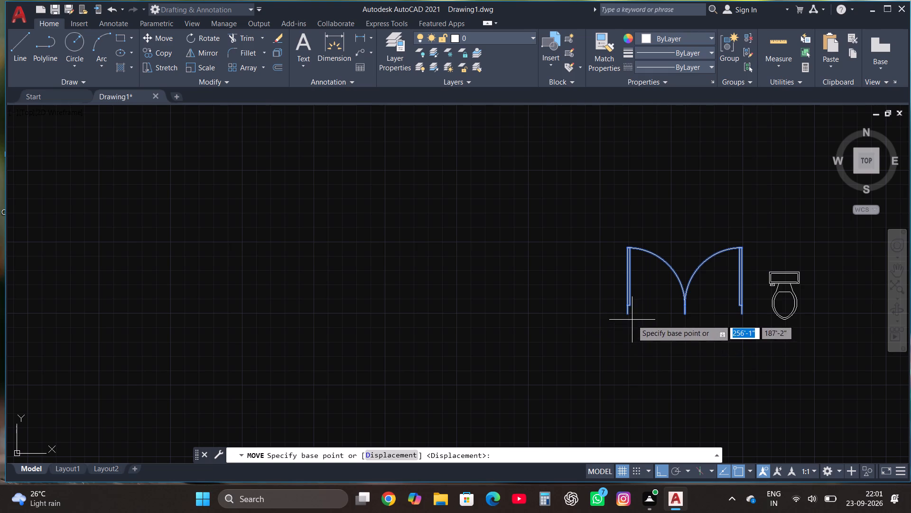
pyautogui.click(627, 316)
pyautogui.scroll(-6, 605, 382)
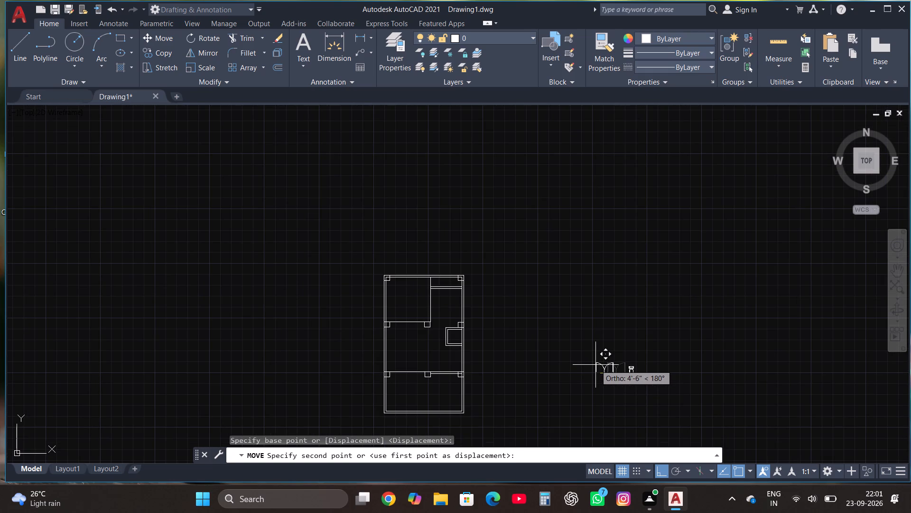
pyautogui.press('F8')
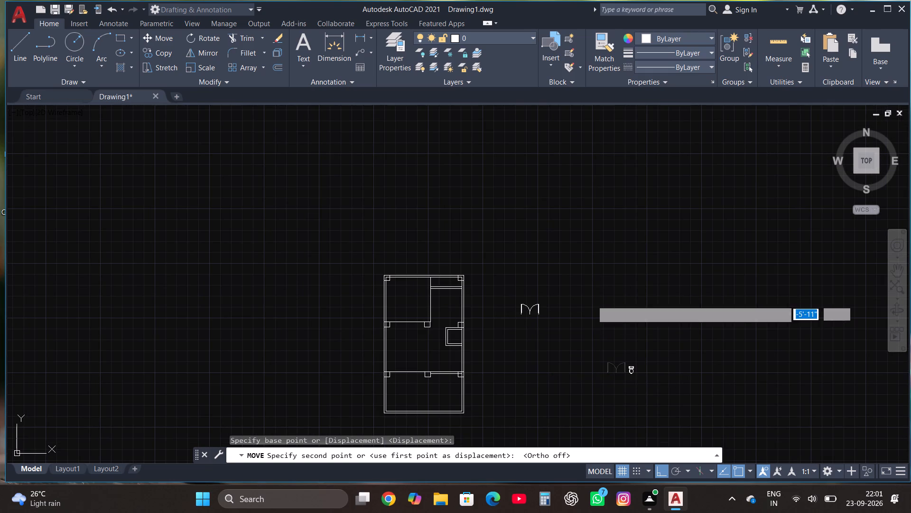
pyautogui.scroll(-1, 592, 301)
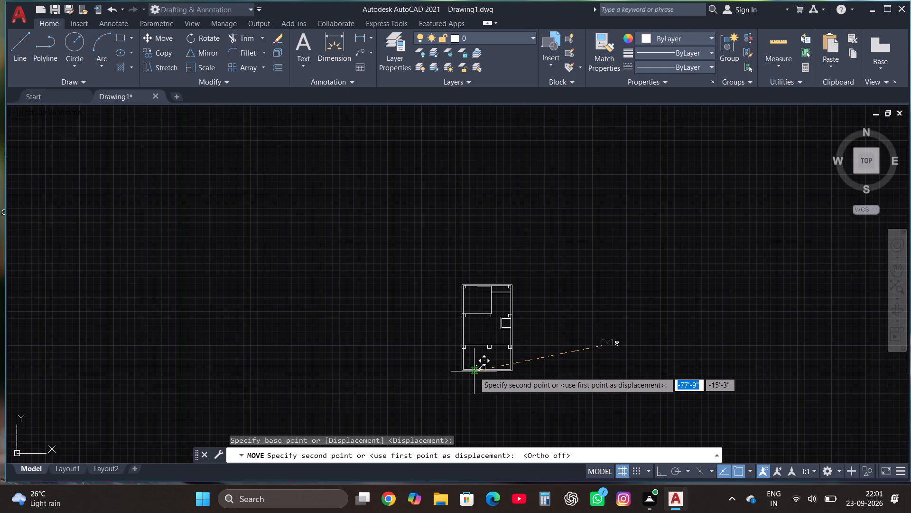
pyautogui.scroll(5, 474, 372)
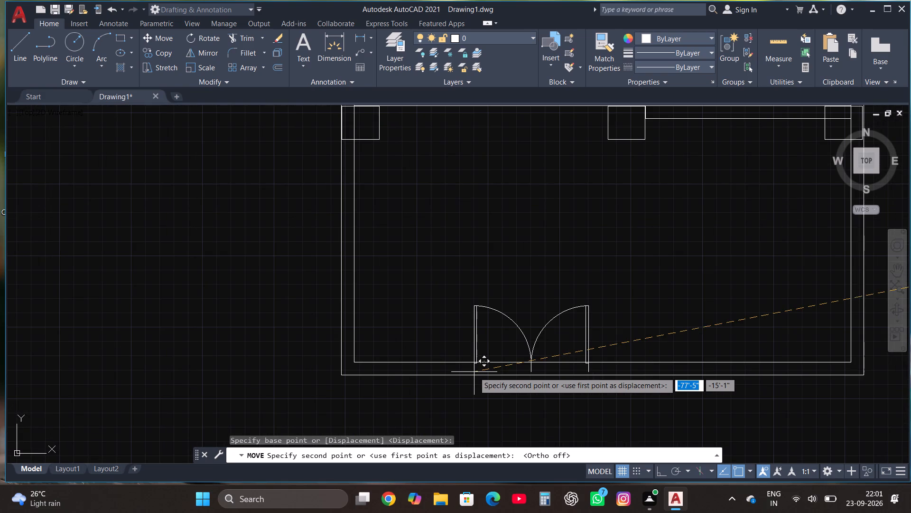
pyautogui.click(468, 374)
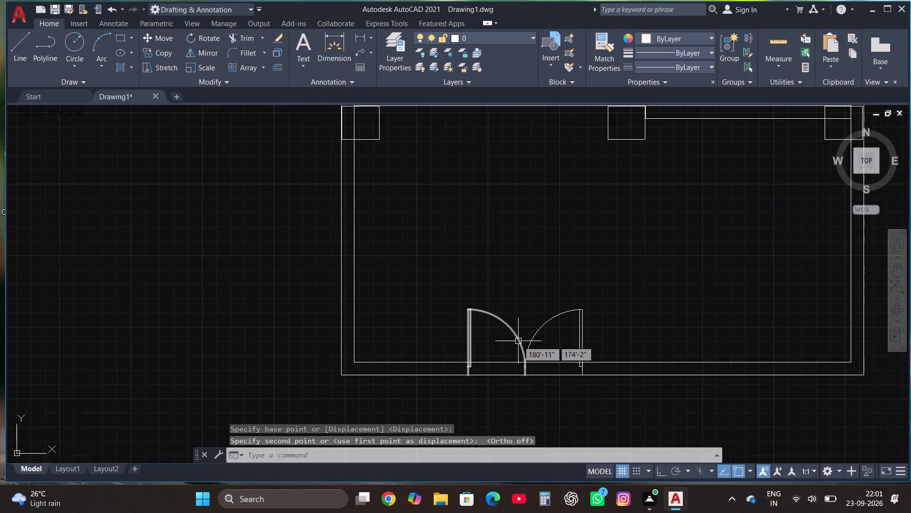
pyautogui.press('Escape')
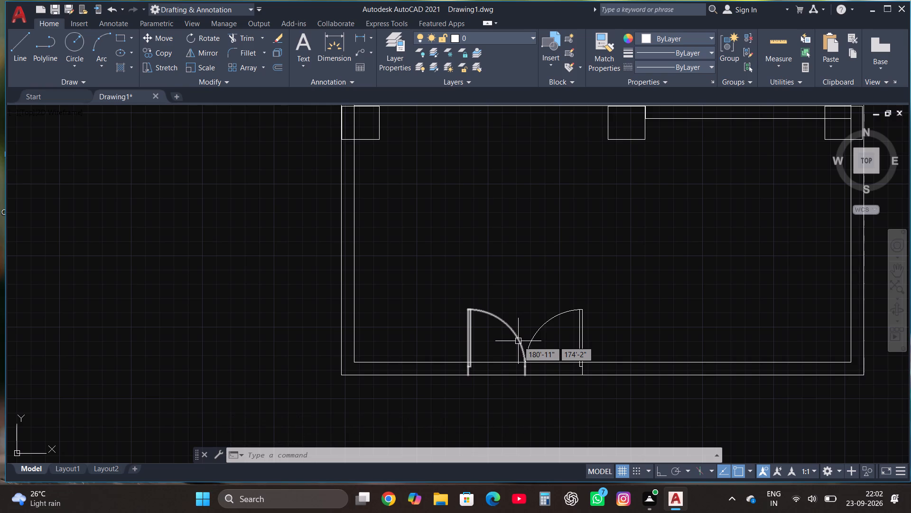
# Move the double door about 6'-4" right along the bottom wall's outer line.
pyautogui.scroll(-1, 526, 342)
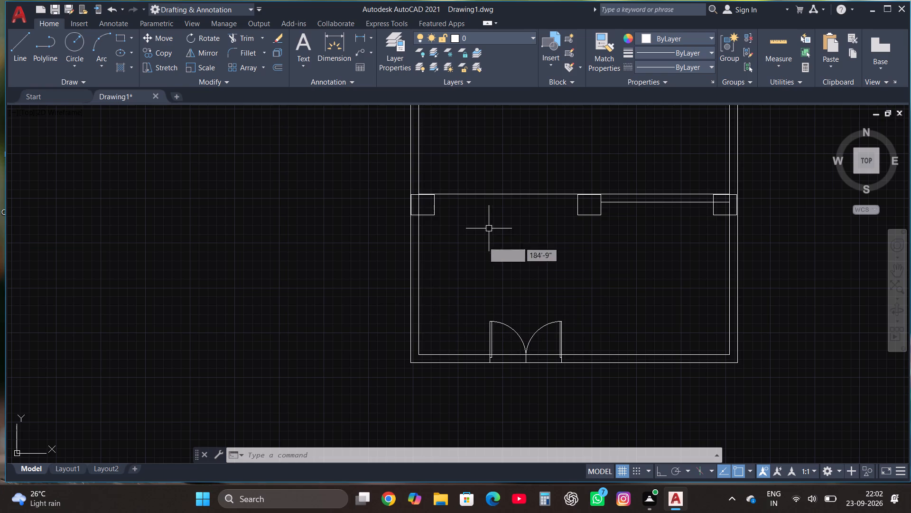
pyautogui.scroll(-1, 453, 281)
pyautogui.scroll(1, 630, 328)
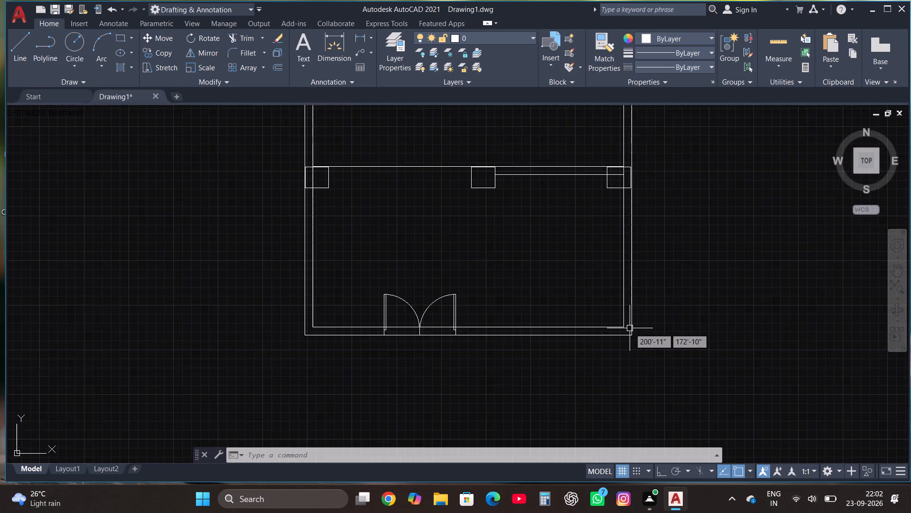
pyautogui.scroll(1, 630, 328)
pyautogui.scroll(-1, 409, 408)
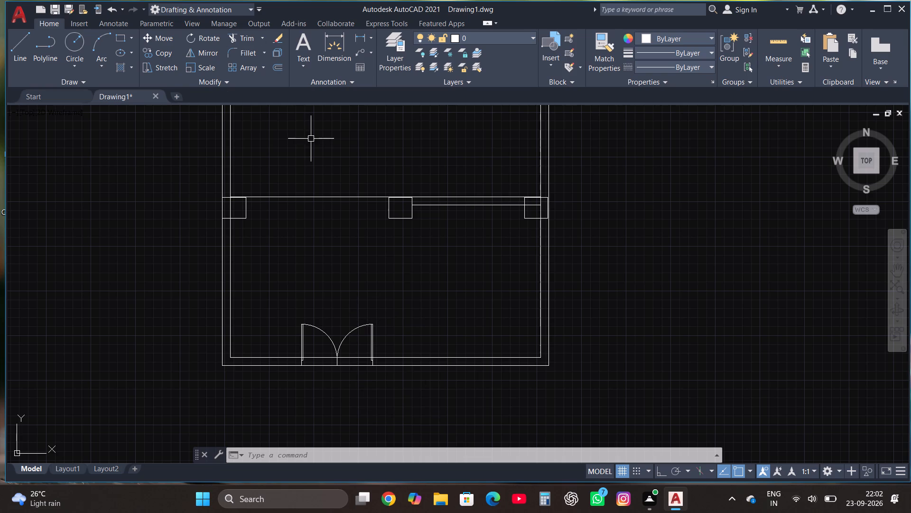
pyautogui.click(356, 353)
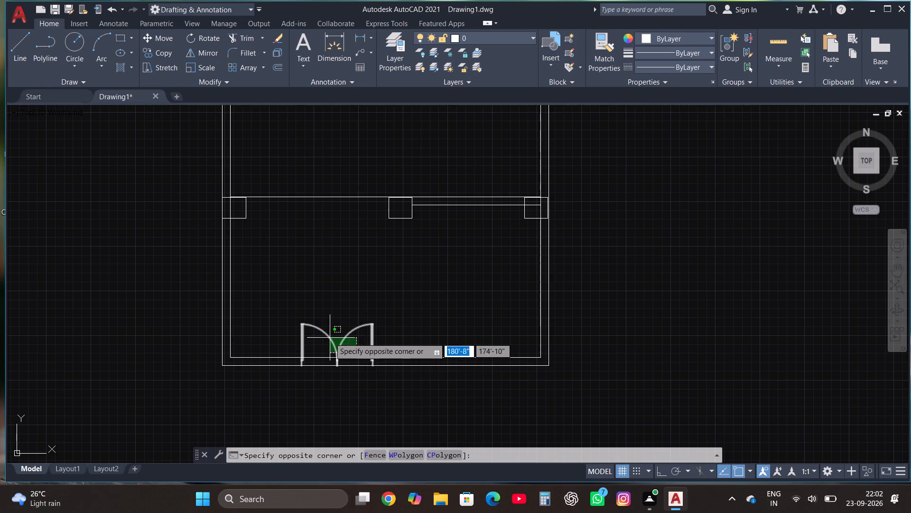
pyautogui.click(330, 338)
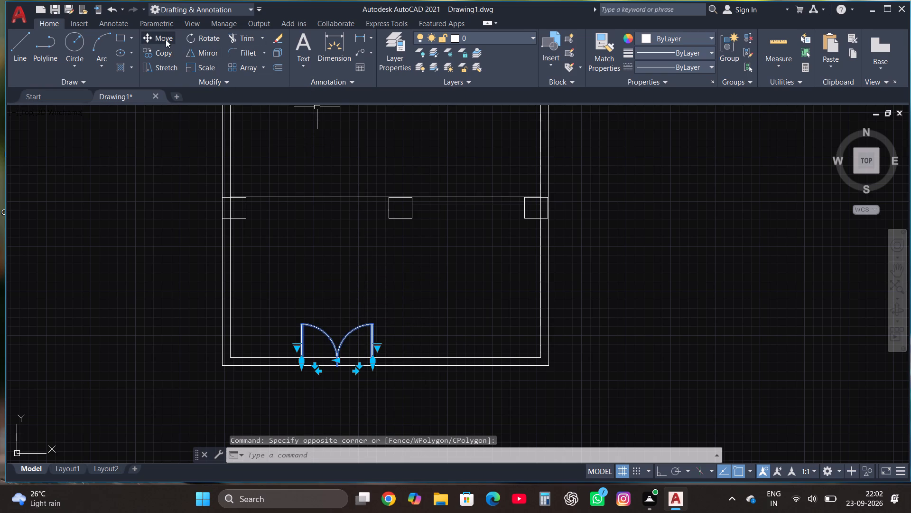
pyautogui.click(166, 39)
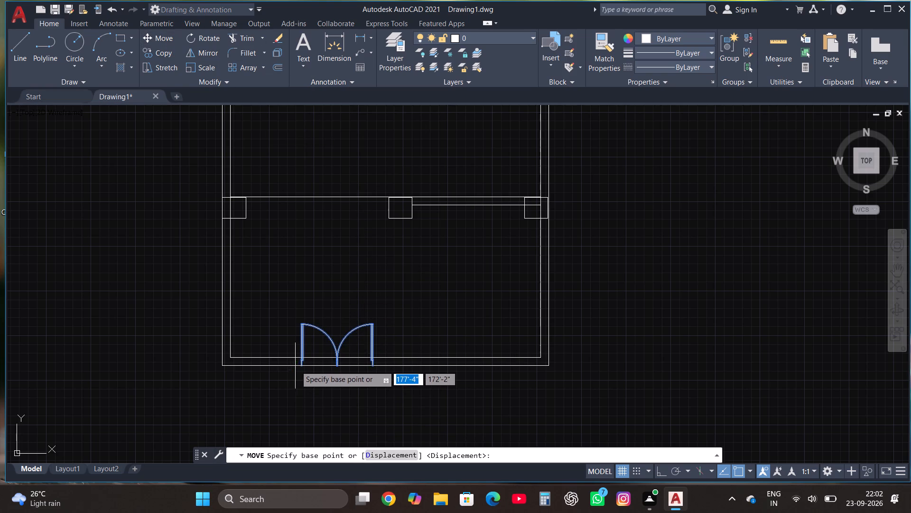
pyautogui.click(299, 367)
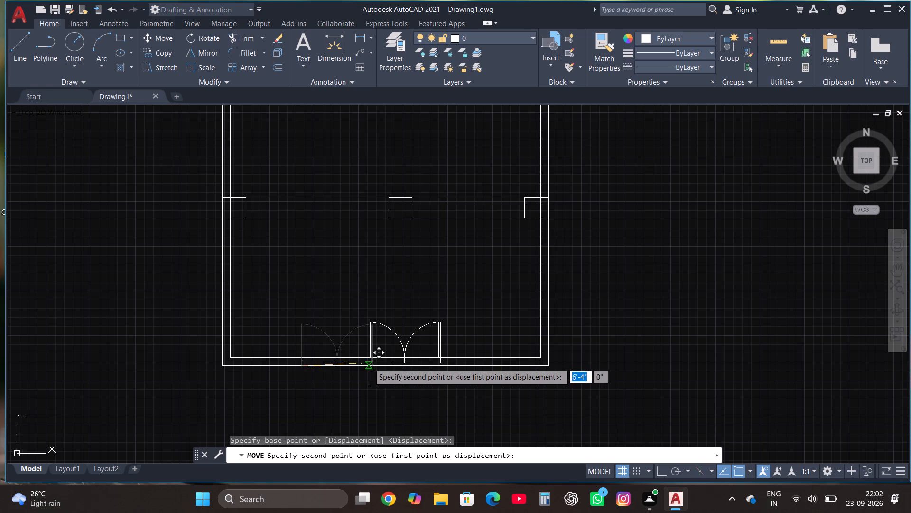
pyautogui.click(369, 363)
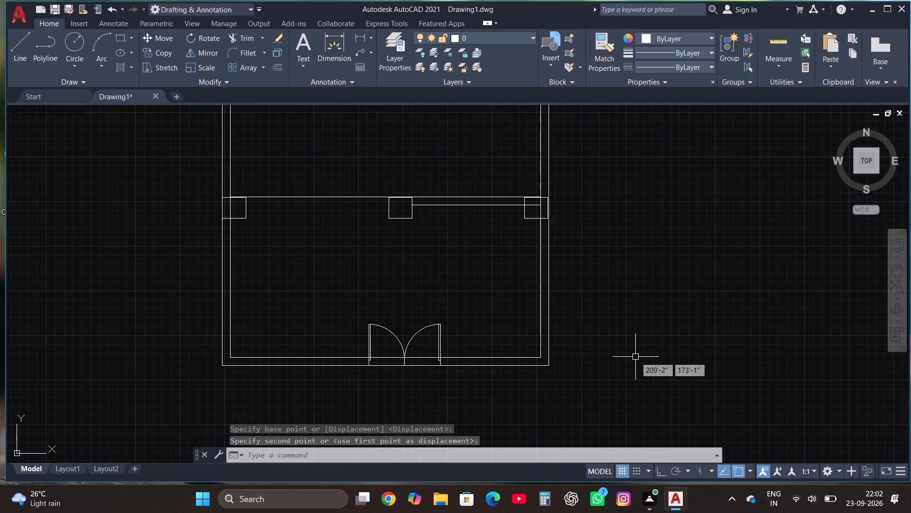
# Trim both bottom wall lines between the jambs of the double door to open the doorway.
pyautogui.click(248, 37)
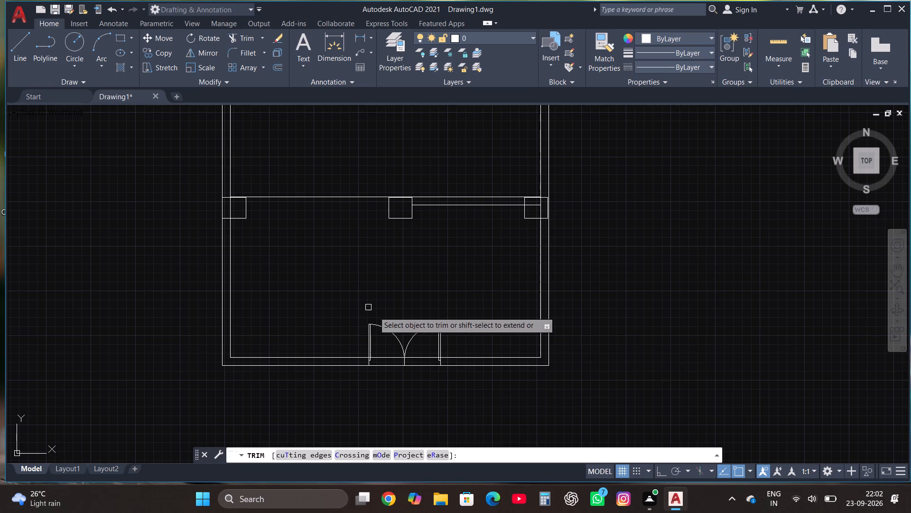
pyautogui.click(391, 352)
pyautogui.click(383, 389)
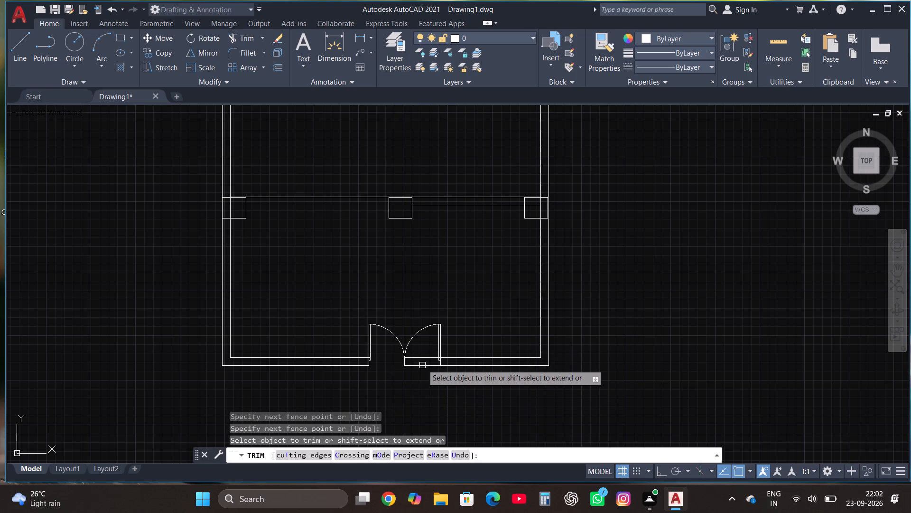
pyautogui.click(421, 351)
pyautogui.click(423, 386)
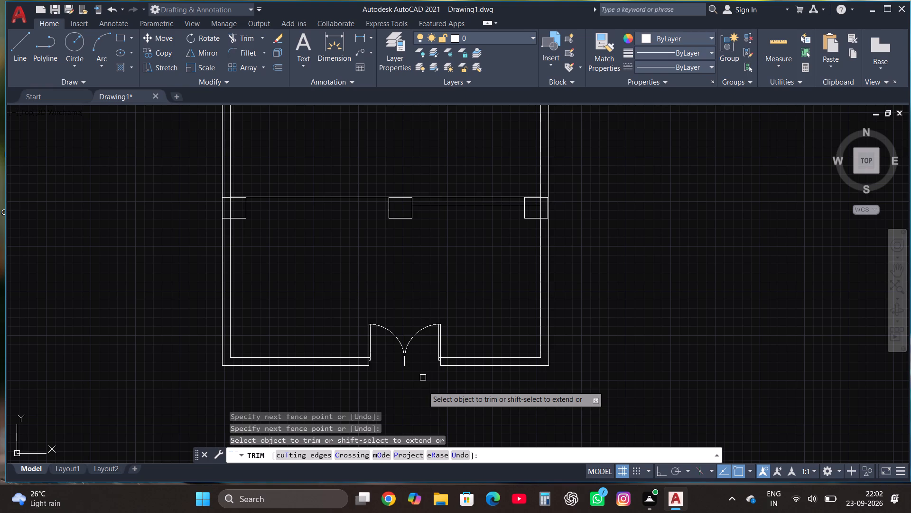
pyautogui.press('Escape')
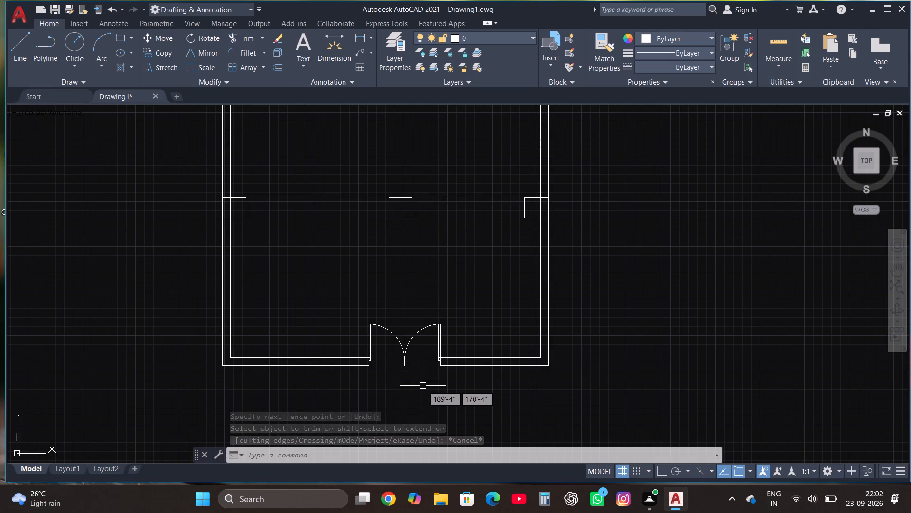
# Move the lower partition's right-wall column by its upper right corner onto the wall's outer face, level with the partition's upper line.
pyautogui.scroll(-1, 433, 386)
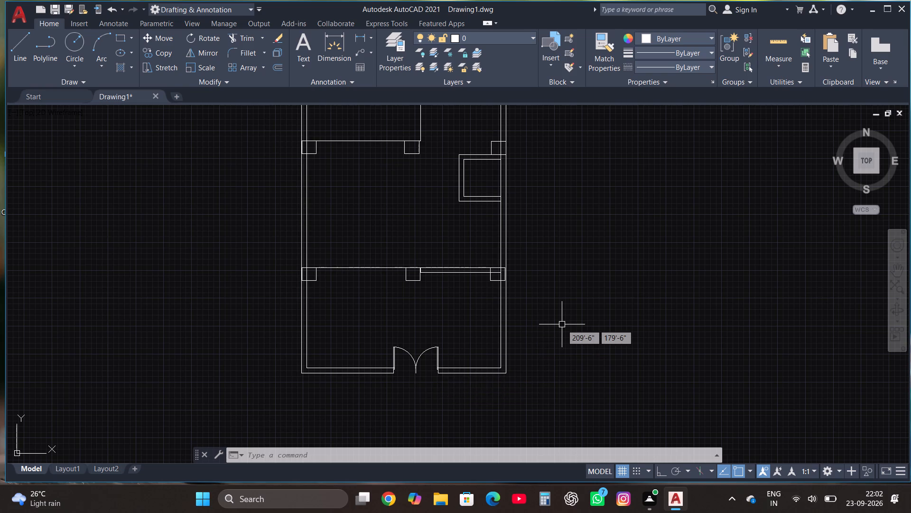
pyautogui.scroll(-2, 574, 350)
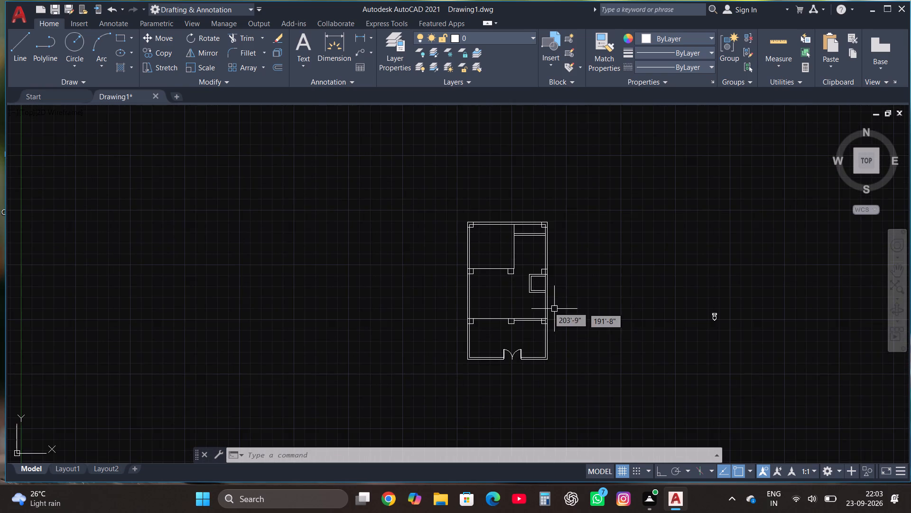
pyautogui.scroll(3, 548, 307)
pyautogui.scroll(2, 529, 356)
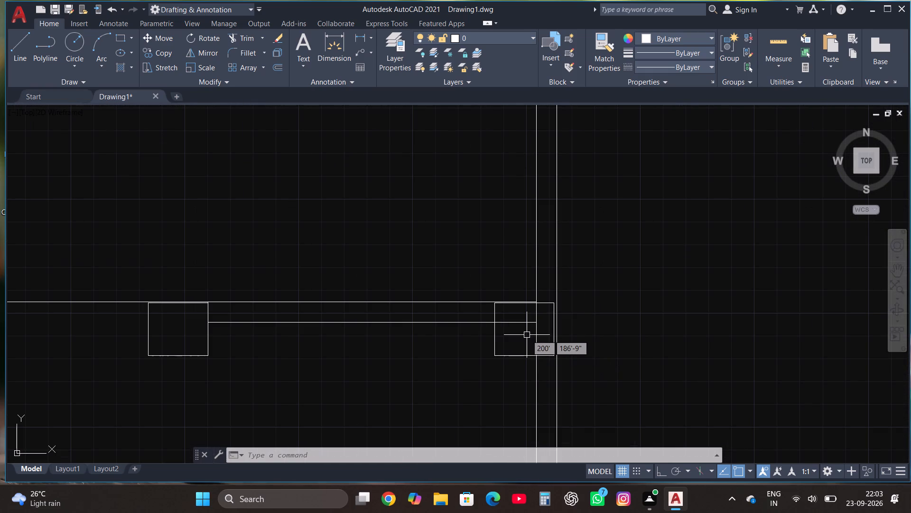
pyautogui.click(514, 353)
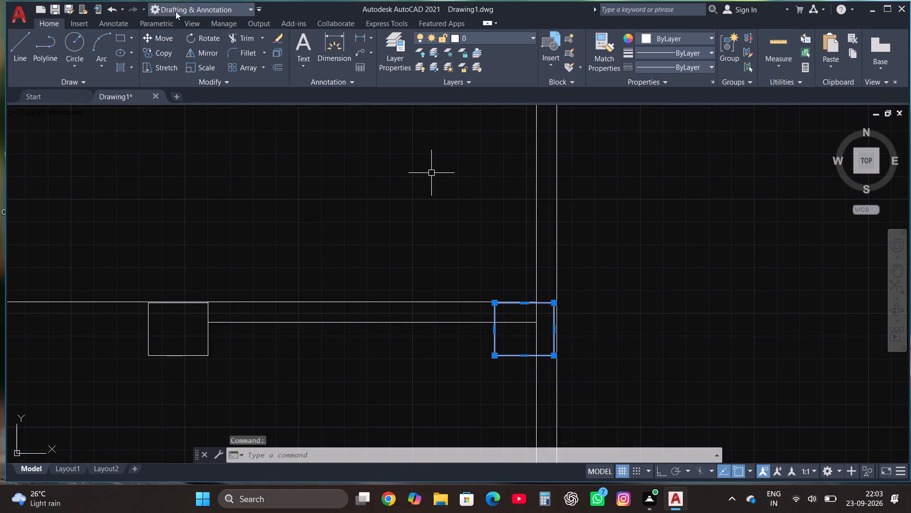
pyautogui.click(166, 36)
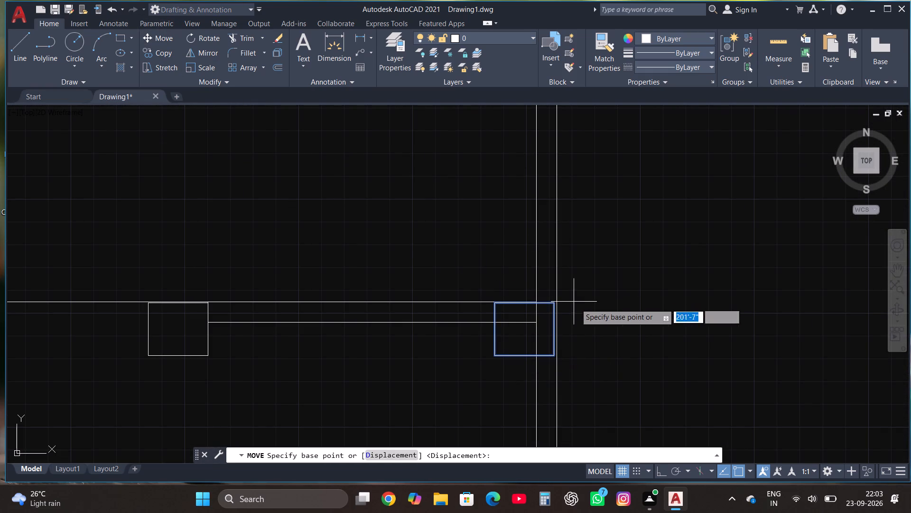
pyautogui.scroll(3, 540, 308)
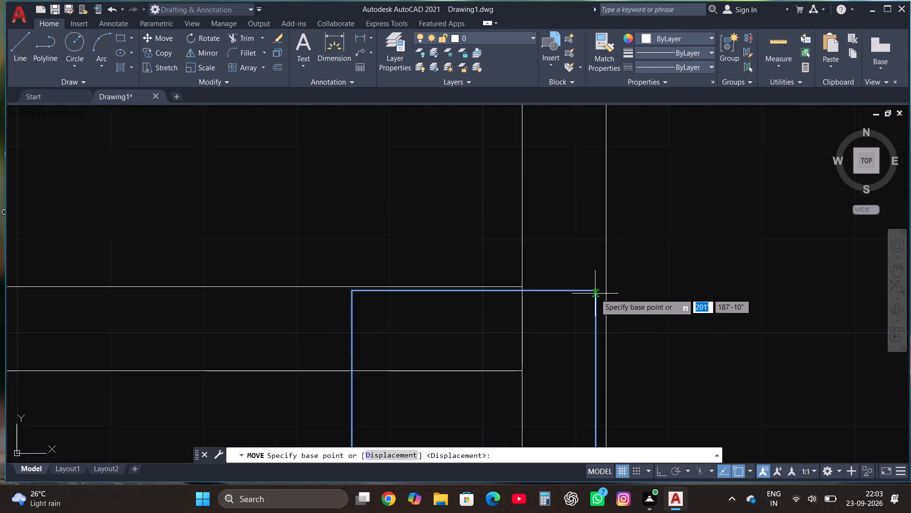
pyautogui.click(595, 294)
pyautogui.click(605, 289)
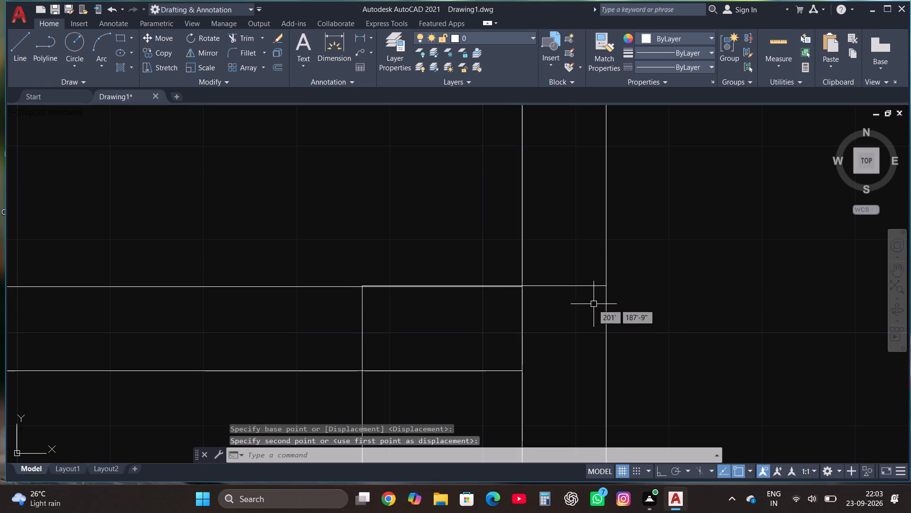
# Nudge the lower partition's right-wall column slightly down by its upper right corner, keeping it on the outer wall face.
pyautogui.click(589, 289)
pyautogui.click(537, 244)
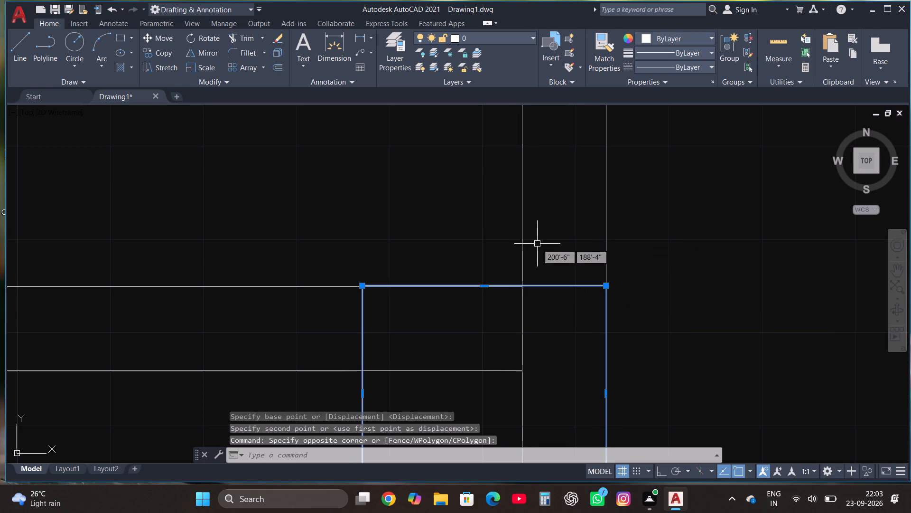
pyautogui.click(170, 38)
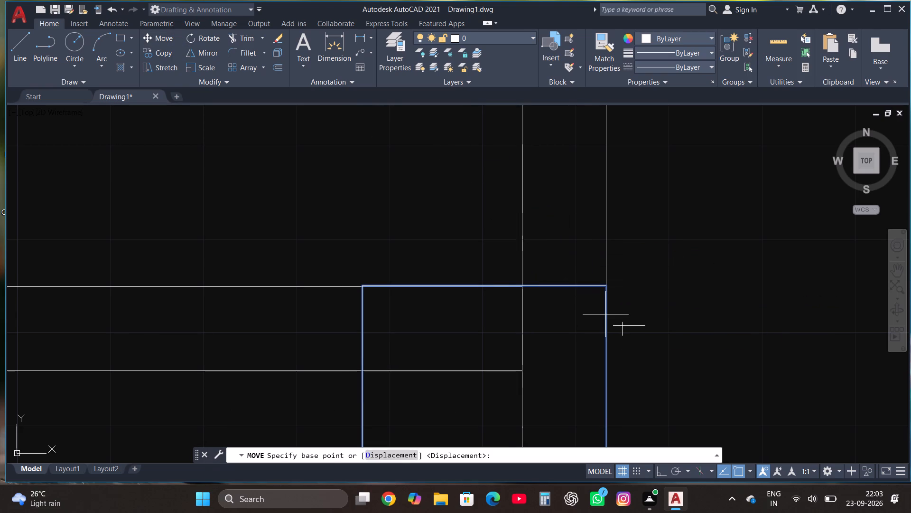
pyautogui.click(606, 285)
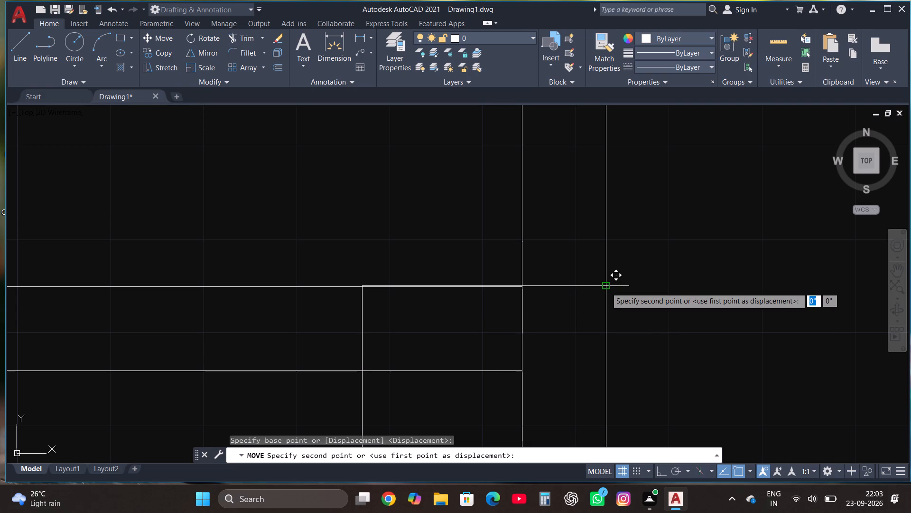
pyautogui.click(606, 287)
# Trim the partition line and inner wall line inside the lower partition's right-wall column, and the inner wall line inside its left-wall column.
pyautogui.scroll(-4, 629, 295)
pyautogui.scroll(-2, 639, 346)
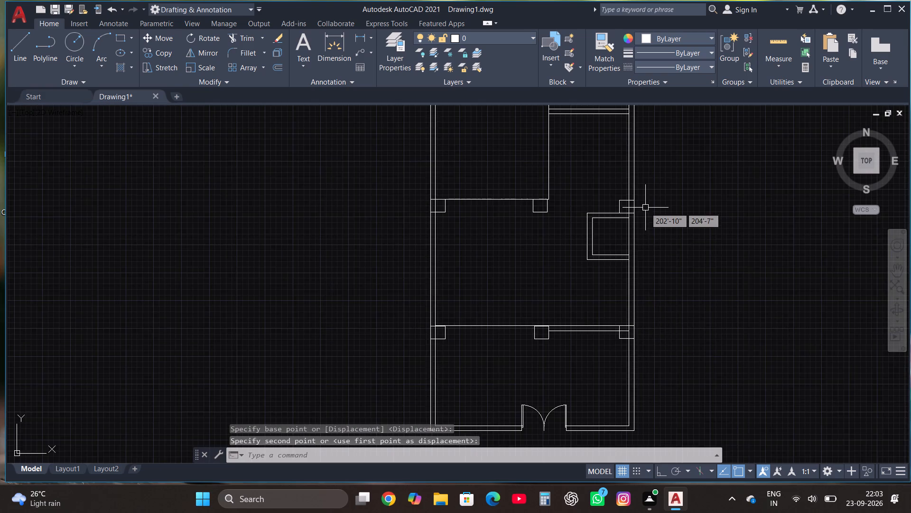
pyautogui.scroll(4, 645, 200)
pyautogui.scroll(-3, 645, 209)
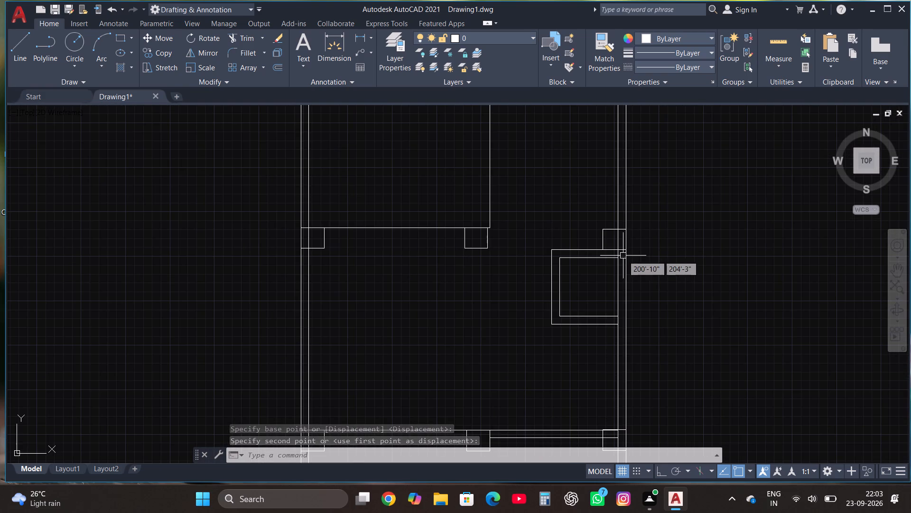
pyautogui.scroll(-2, 454, 249)
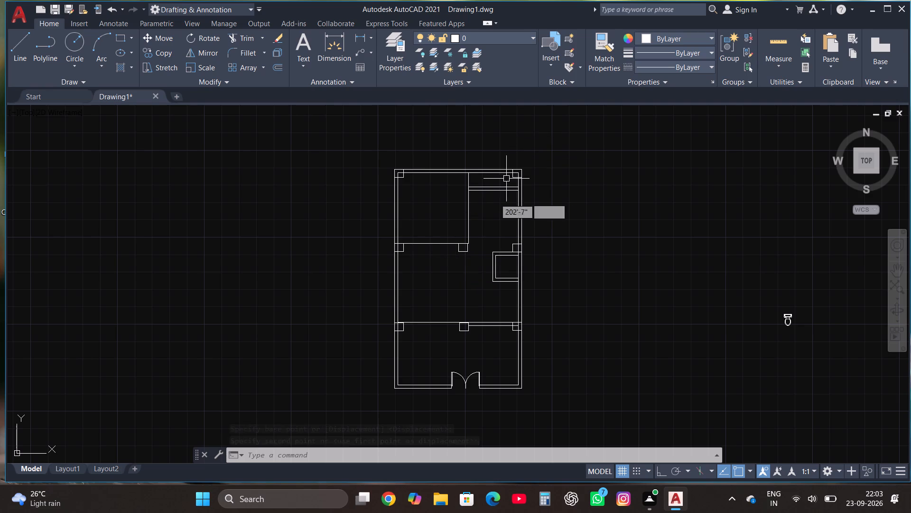
pyautogui.scroll(4, 500, 322)
pyautogui.scroll(3, 586, 336)
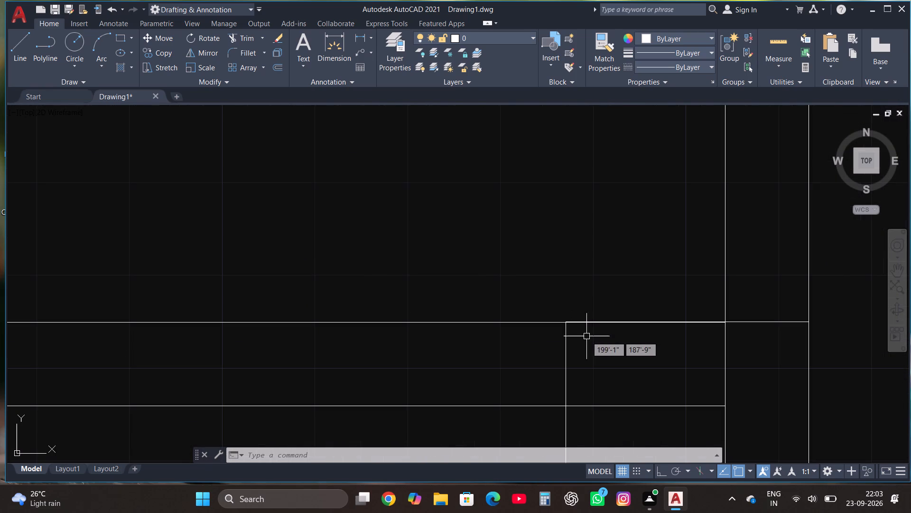
pyautogui.scroll(-2, 531, 282)
pyautogui.click(245, 36)
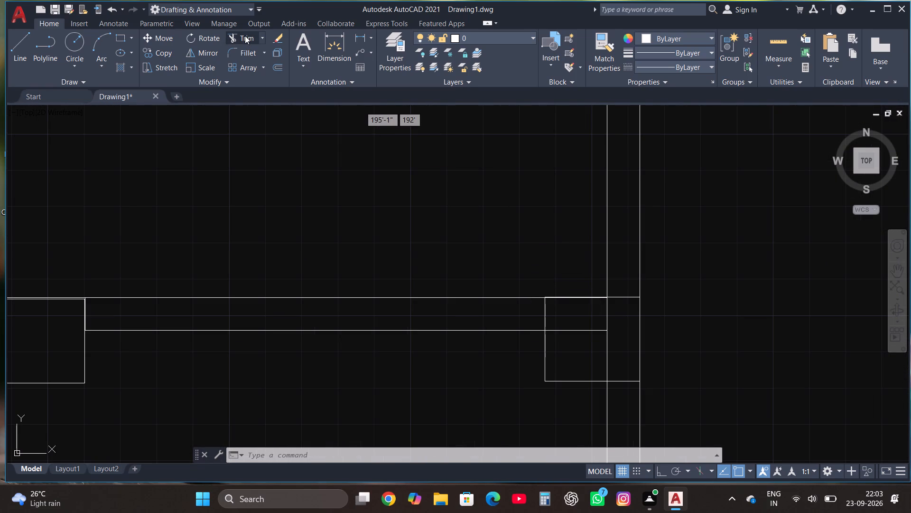
pyautogui.click(588, 355)
pyautogui.click(594, 319)
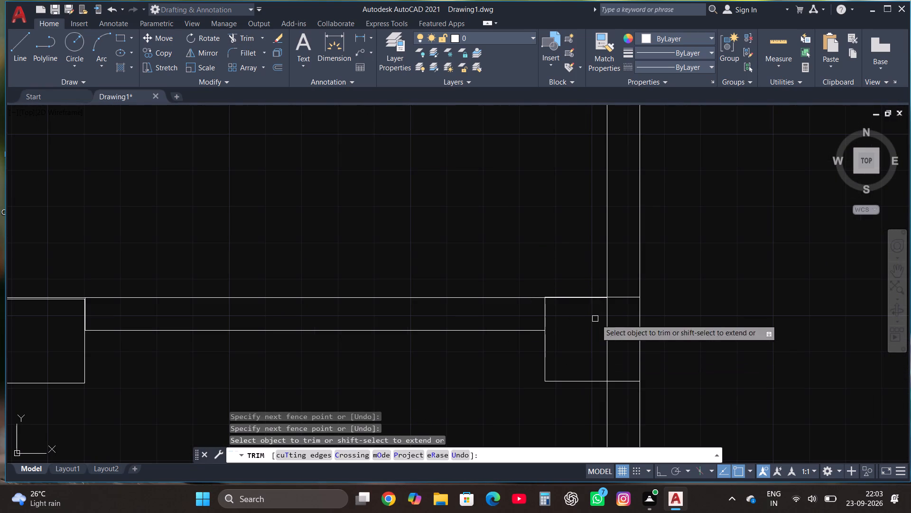
pyautogui.click(608, 333)
pyautogui.scroll(-3, 608, 333)
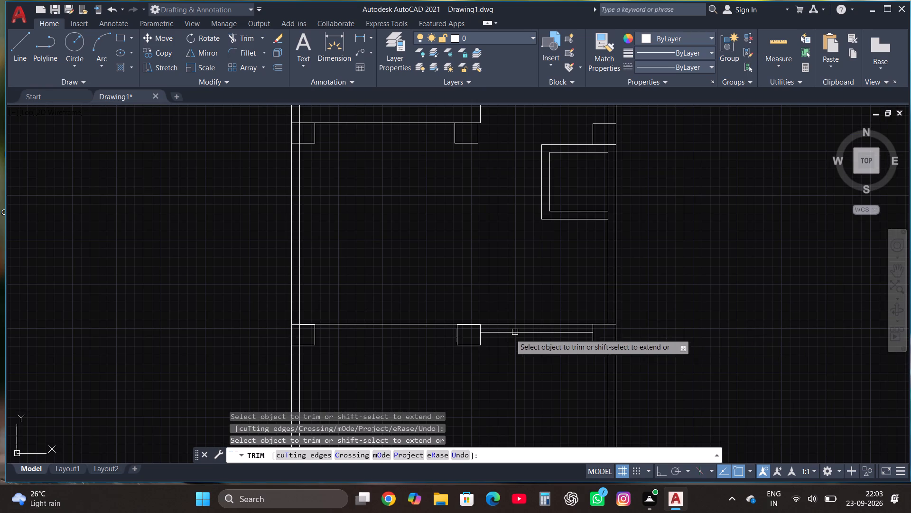
pyautogui.click(302, 334)
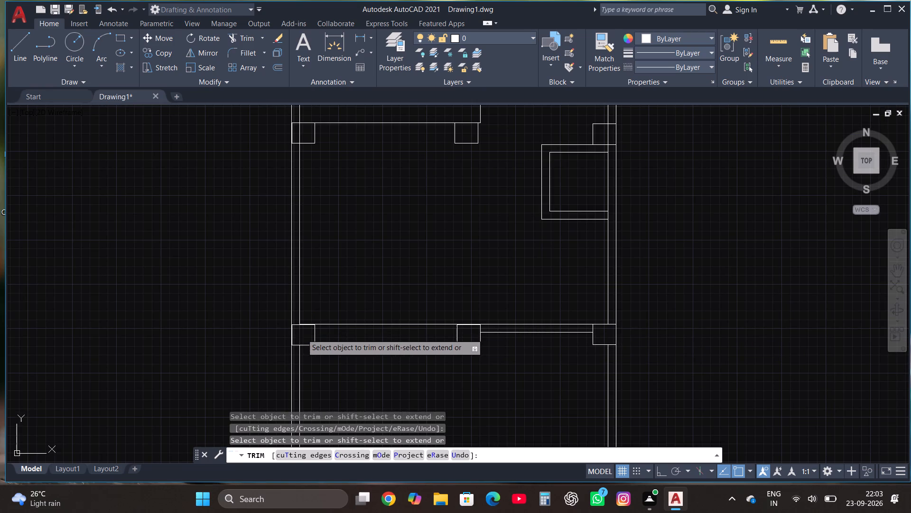
# Trim the inner wall lines that cross the left-wall and right-wall columns level with the upper partition.
pyautogui.scroll(-2, 319, 334)
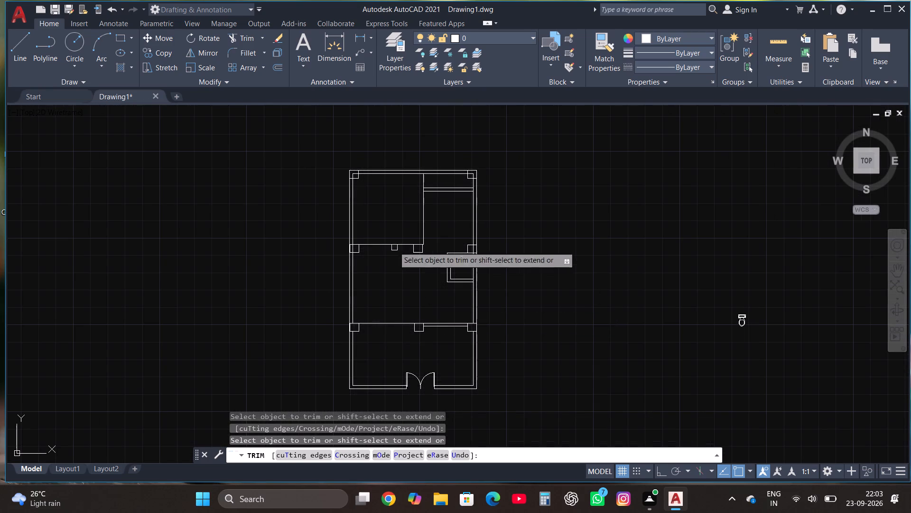
pyautogui.scroll(4, 373, 240)
pyautogui.click(229, 277)
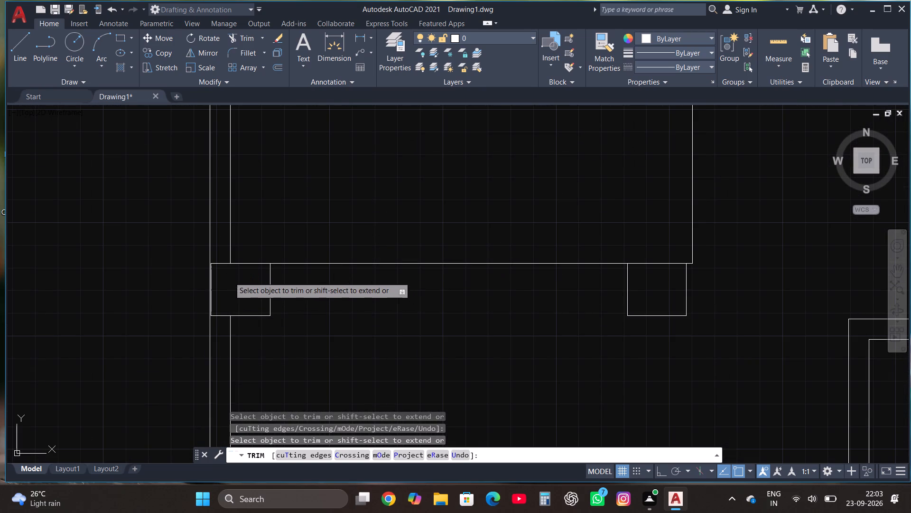
pyautogui.scroll(-2, 628, 342)
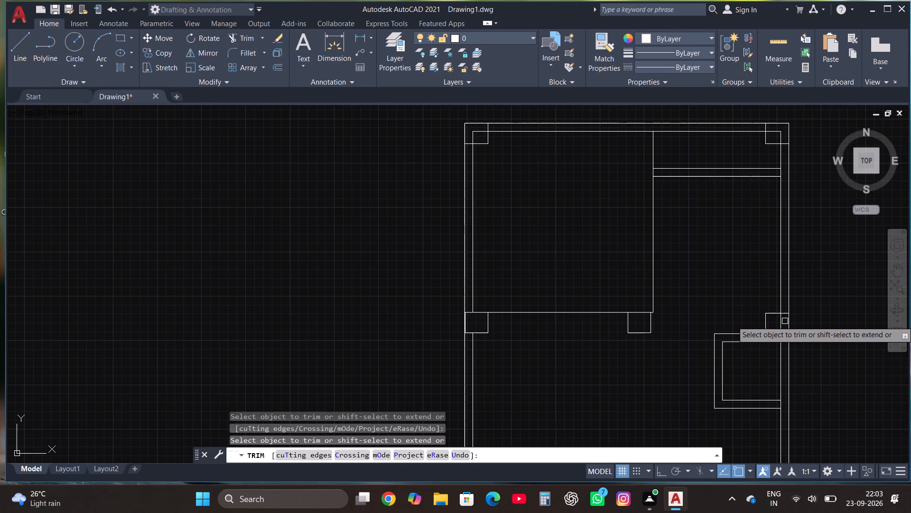
pyautogui.click(782, 321)
# Trim the inner wall lines inside both top corner columns of the plan, and end the Trim command.
pyautogui.scroll(2, 788, 128)
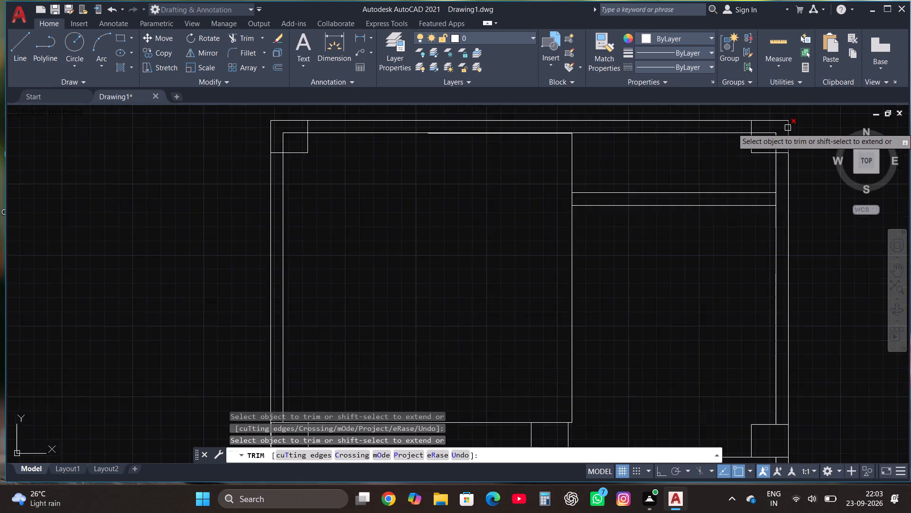
pyautogui.click(755, 138)
pyautogui.click(774, 161)
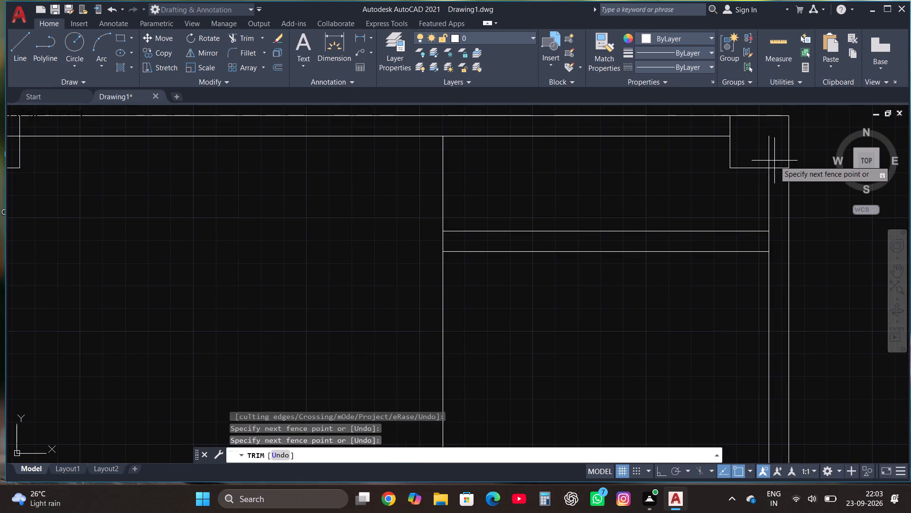
pyautogui.click(762, 151)
pyautogui.scroll(-4, 761, 151)
pyautogui.scroll(1, 665, 137)
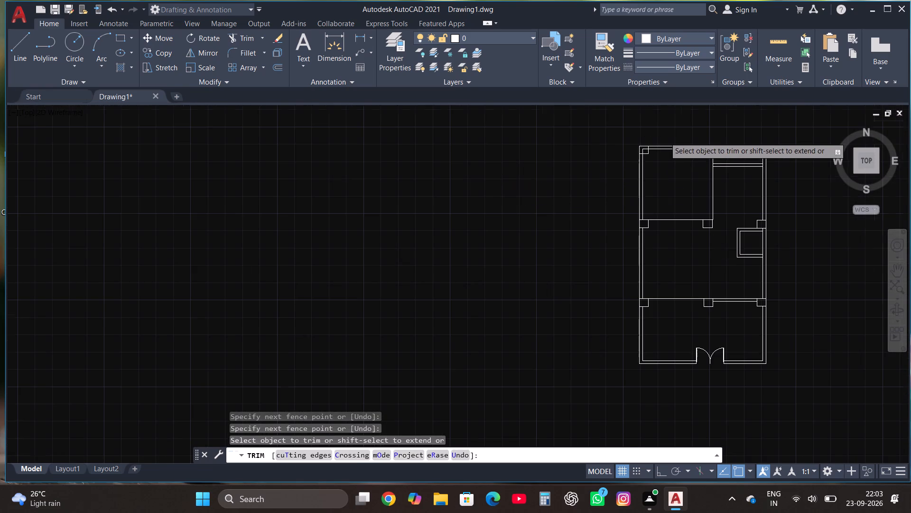
pyautogui.scroll(3, 665, 137)
pyautogui.click(518, 226)
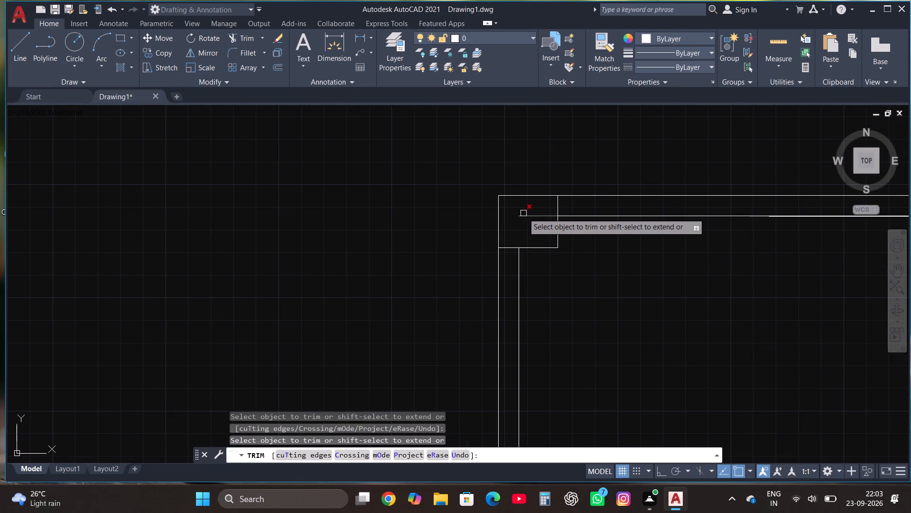
pyautogui.click(523, 213)
pyautogui.click(522, 229)
pyautogui.click(531, 214)
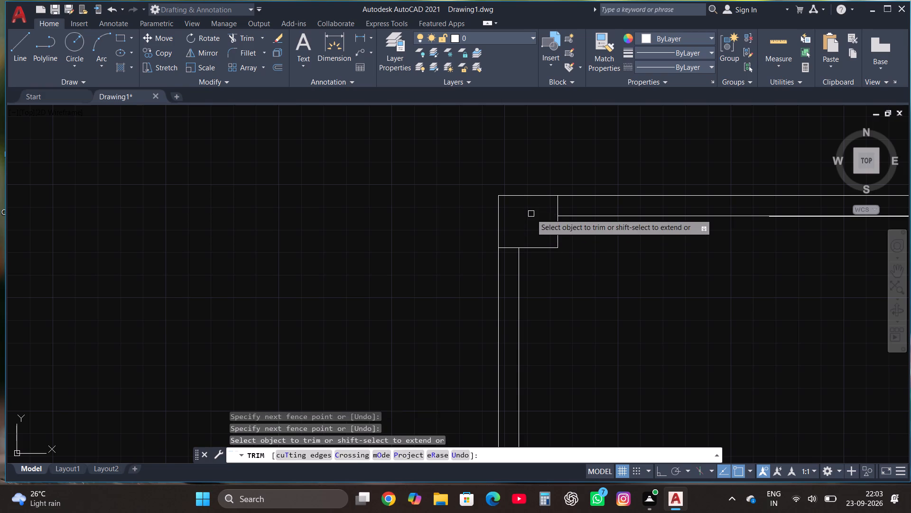
pyautogui.scroll(-4, 531, 214)
pyautogui.scroll(5, 536, 295)
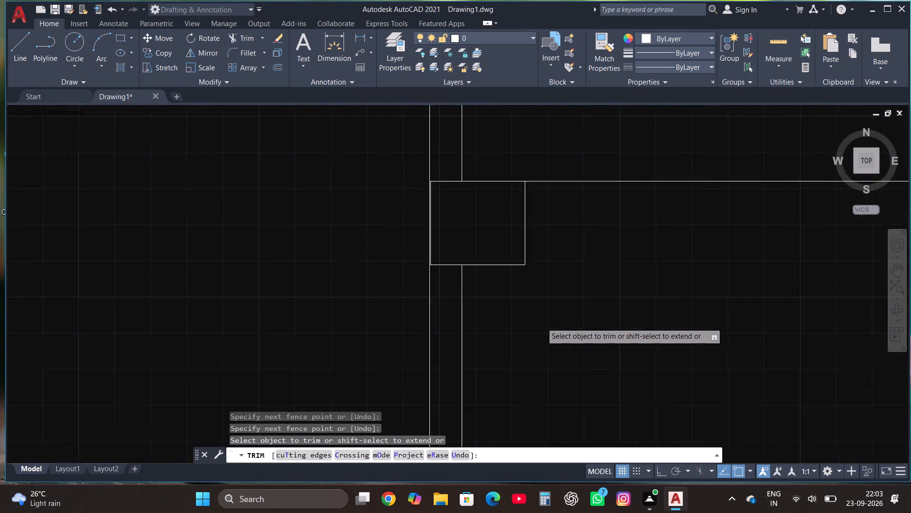
pyautogui.scroll(1, 541, 323)
pyautogui.press('Escape')
# Move the upper partition's left-wall column by its upper left corner onto the wall's outer line.
pyautogui.click(493, 229)
pyautogui.scroll(-2, 494, 229)
pyautogui.scroll(3, 441, 175)
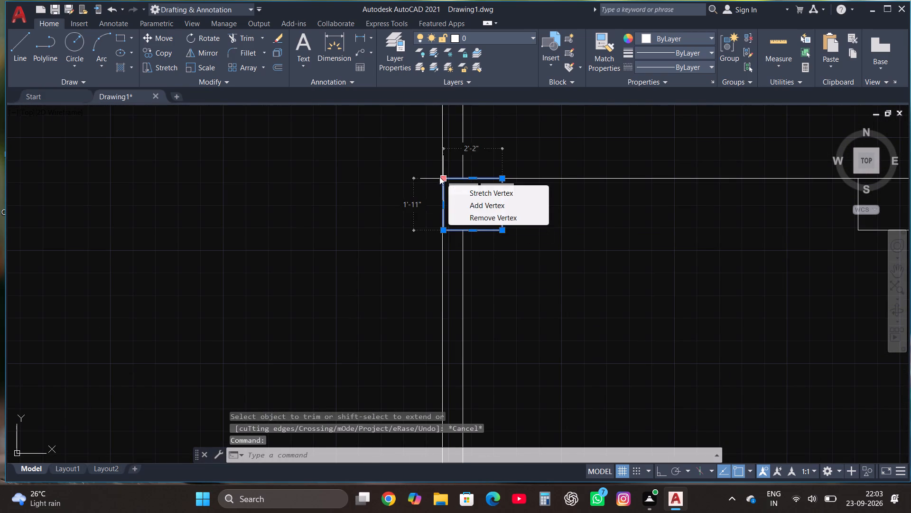
pyautogui.scroll(3, 457, 174)
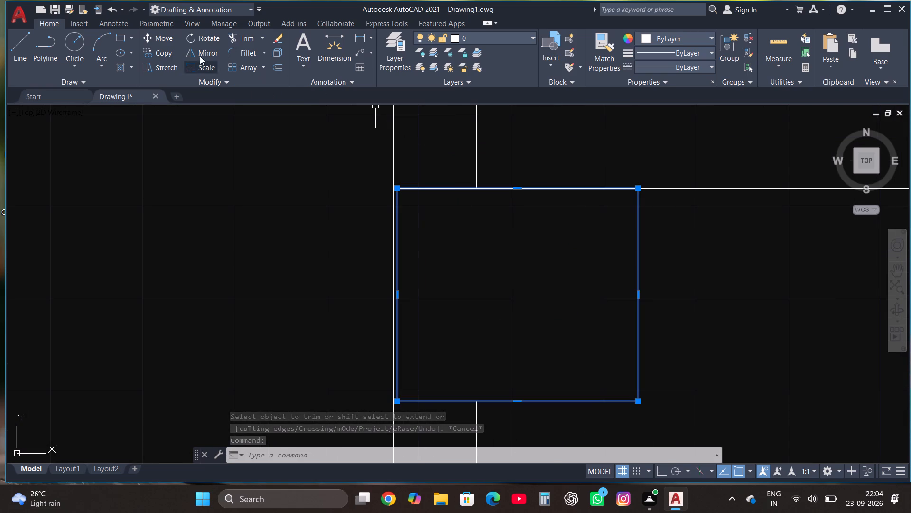
pyautogui.click(162, 39)
pyautogui.scroll(2, 374, 161)
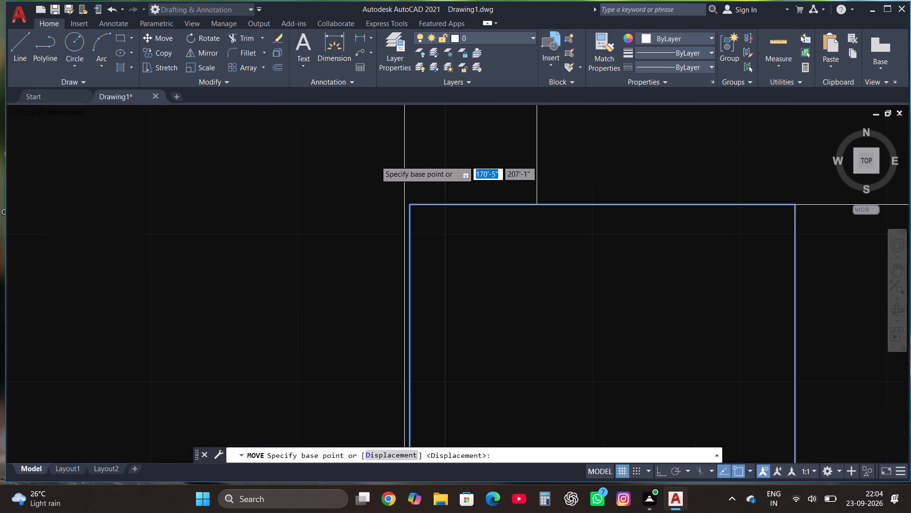
pyautogui.click(431, 229)
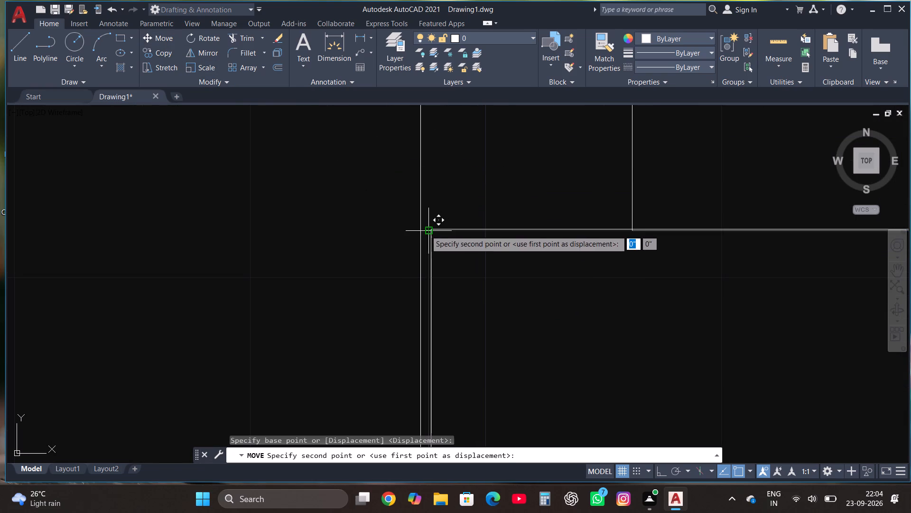
pyautogui.click(421, 231)
pyautogui.scroll(-8, 369, 230)
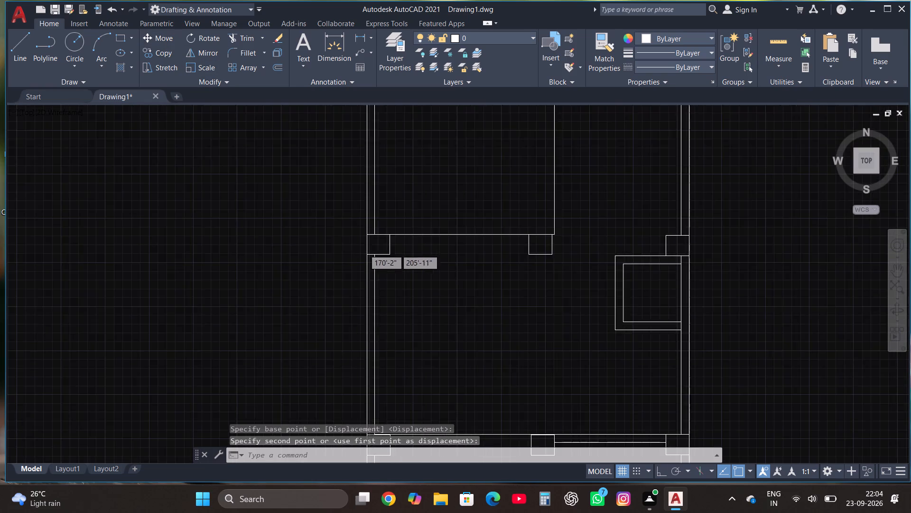
pyautogui.press('Escape')
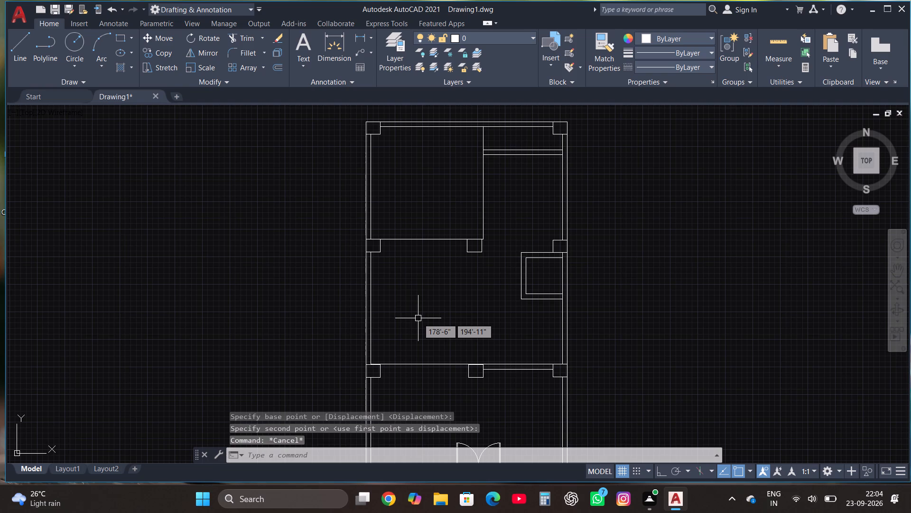
# Load the ACAD_ISO02W100 ISO dash linetype from acadiso.lin and make it the current linetype.
pyautogui.scroll(1, 456, 222)
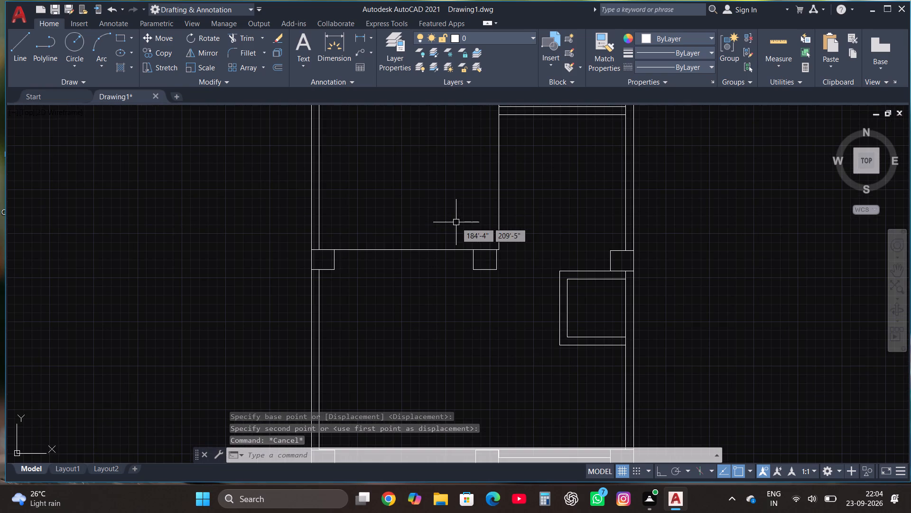
pyautogui.write('LIN')
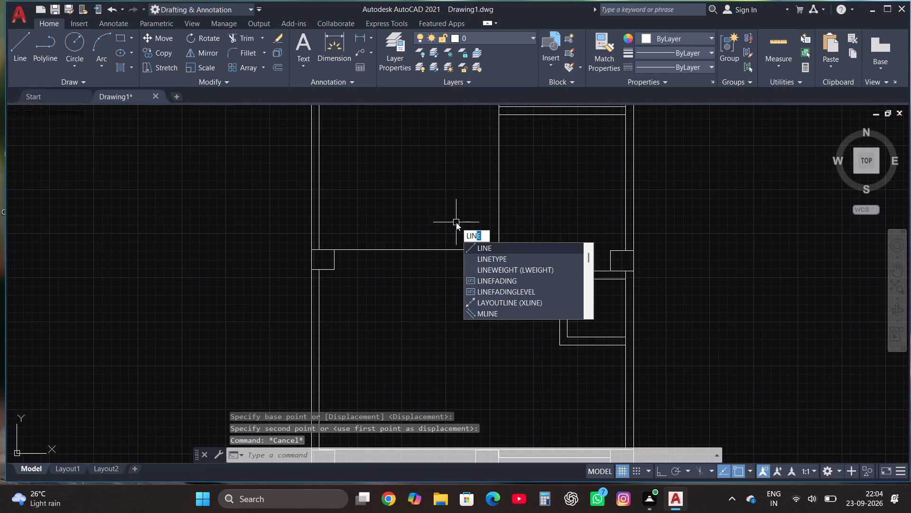
pyautogui.click(527, 256)
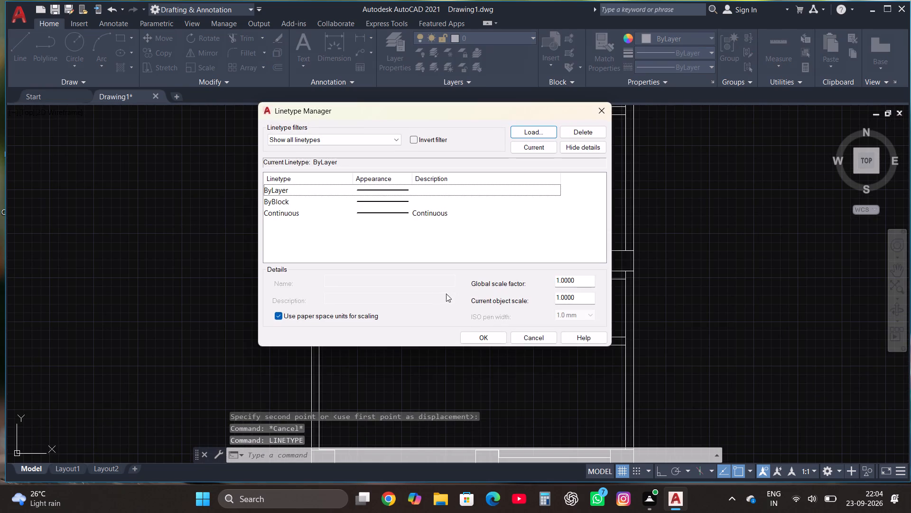
pyautogui.click(546, 131)
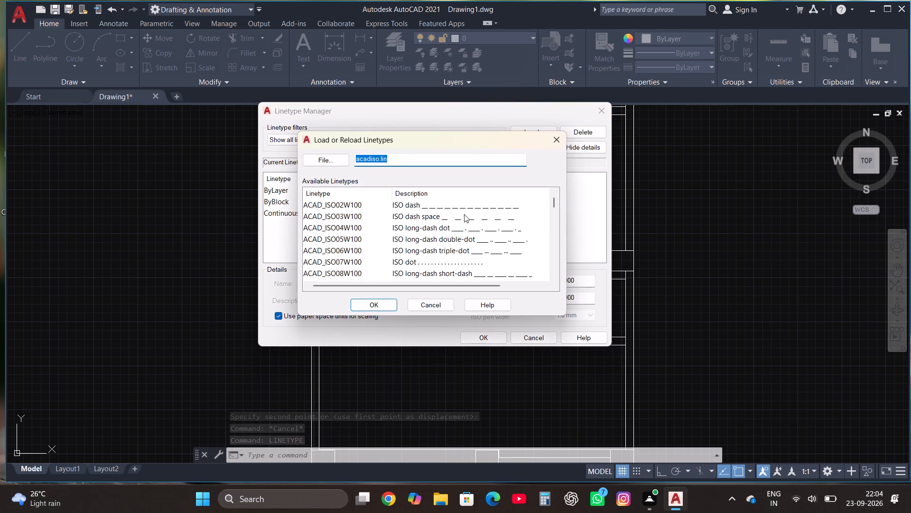
pyautogui.click(455, 204)
pyautogui.click(459, 208)
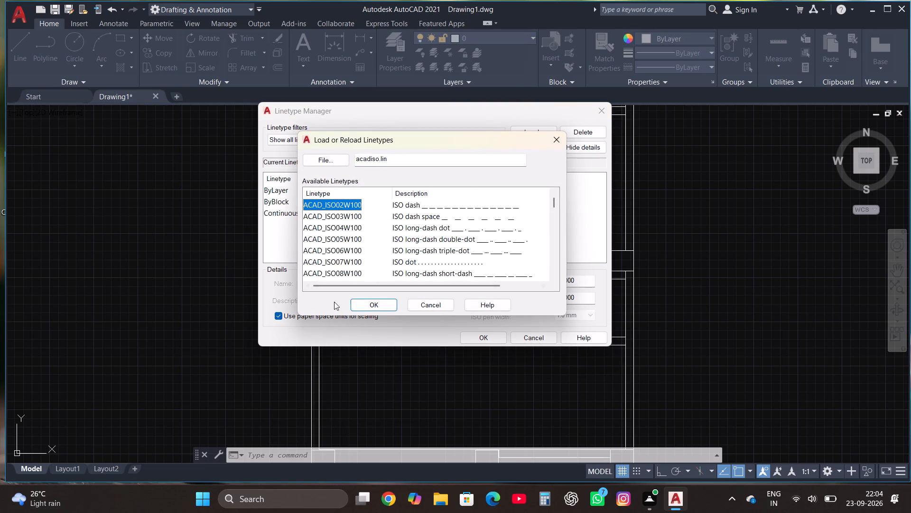
pyautogui.click(374, 313)
pyautogui.click(375, 301)
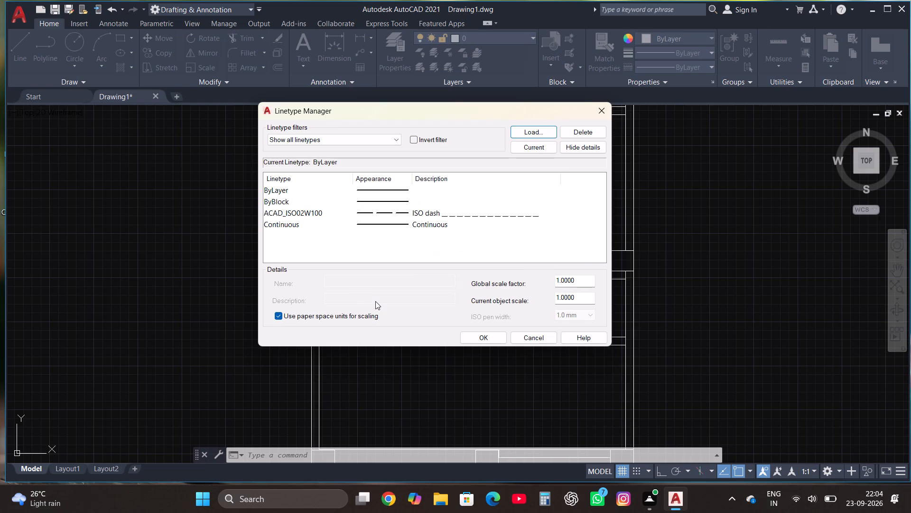
pyautogui.click(453, 216)
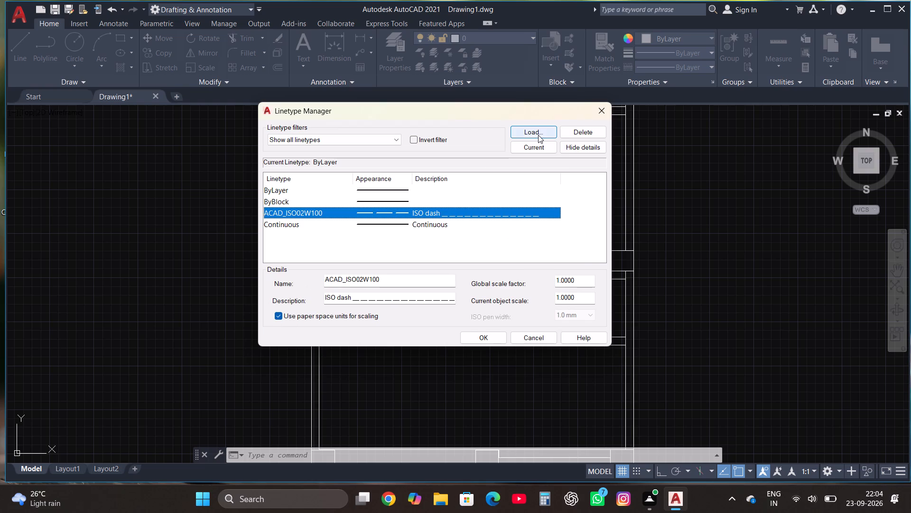
pyautogui.click(538, 148)
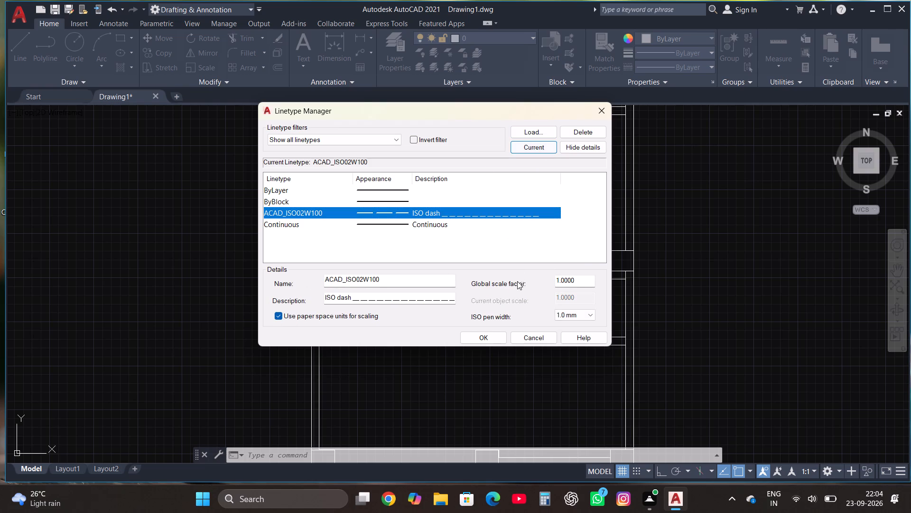
pyautogui.click(490, 336)
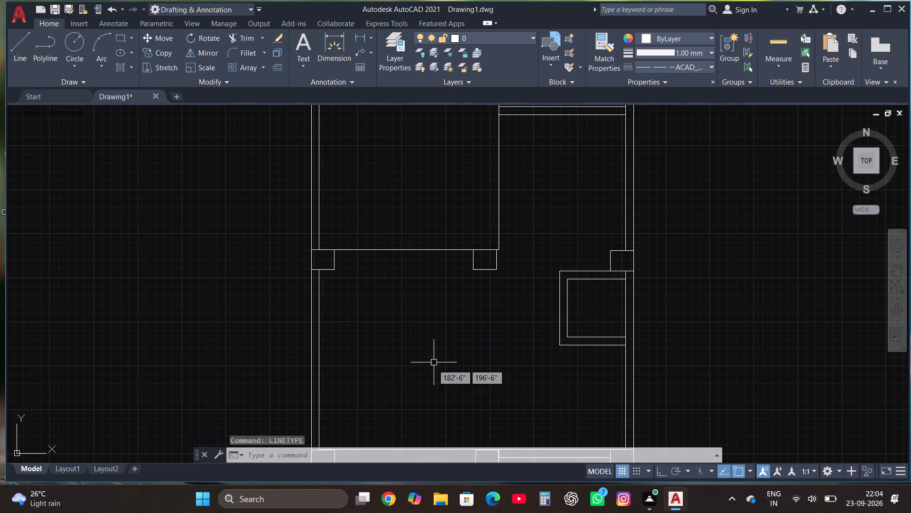
# Erase the upper partition's solid line running from the left-wall column to the vertical partition.
pyautogui.scroll(-3, 433, 414)
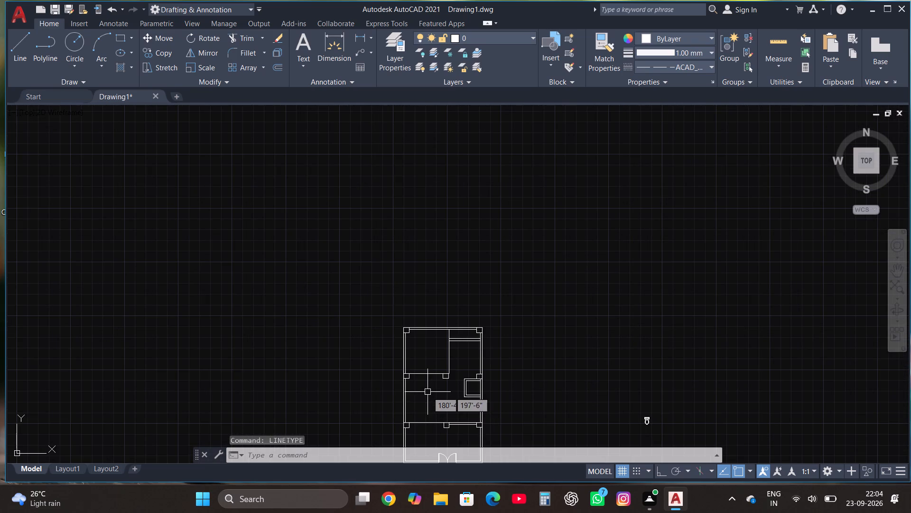
pyautogui.scroll(4, 427, 391)
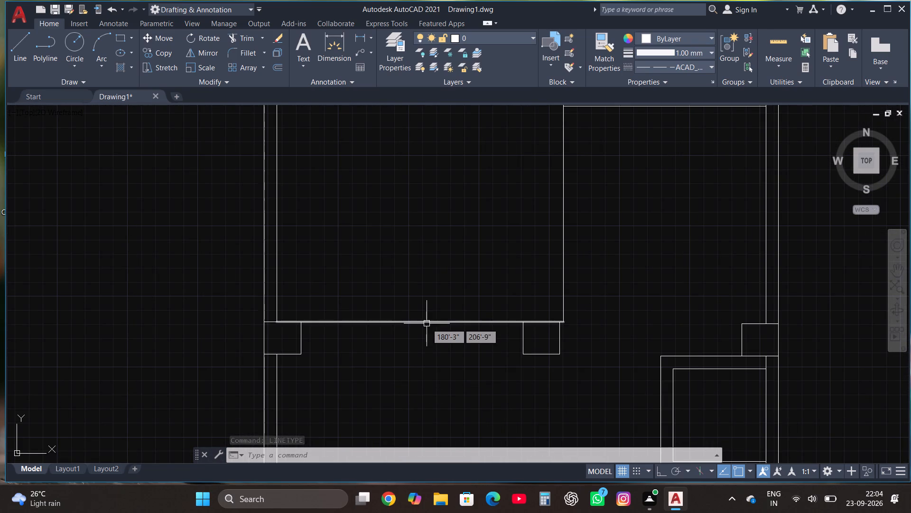
pyautogui.click(427, 323)
pyautogui.press('Delete')
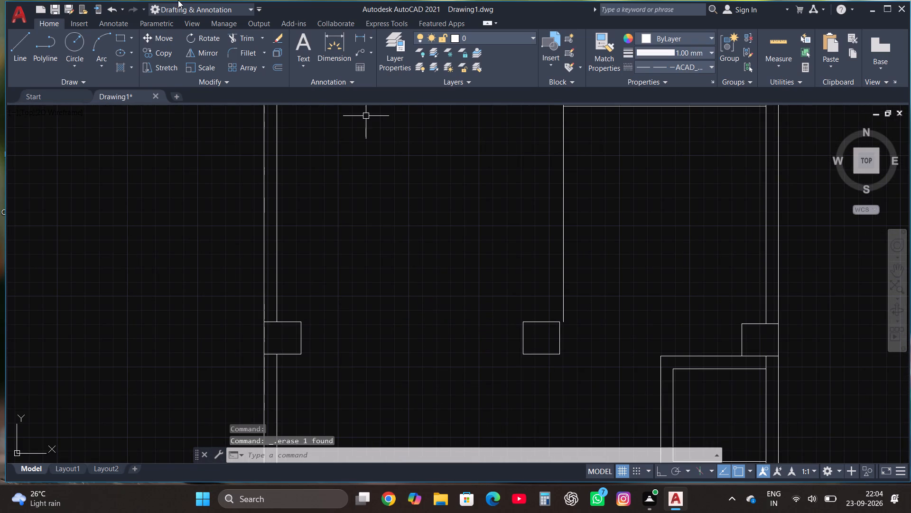
# Draw two horizontal dashed lines along the top and bottom edges of the upper partition's columns, from the left wall's inner line, each about 17' long.
pyautogui.click(21, 44)
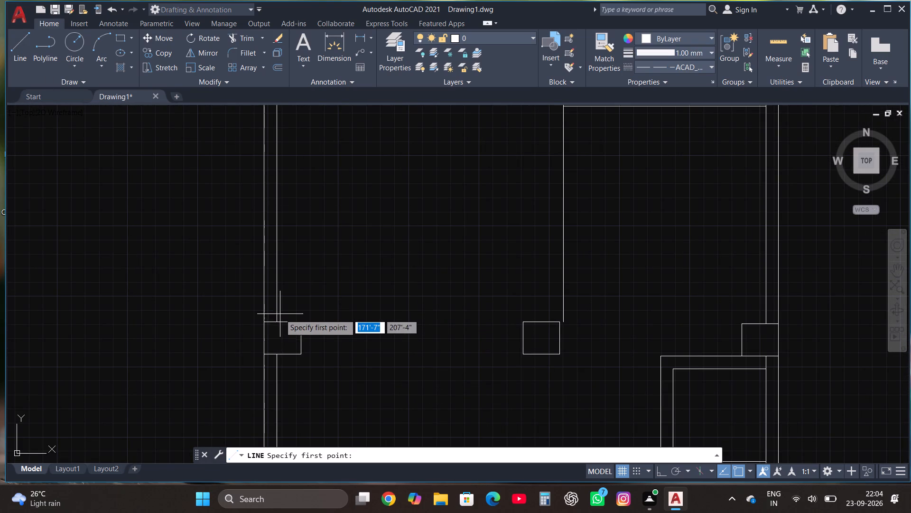
pyautogui.click(276, 320)
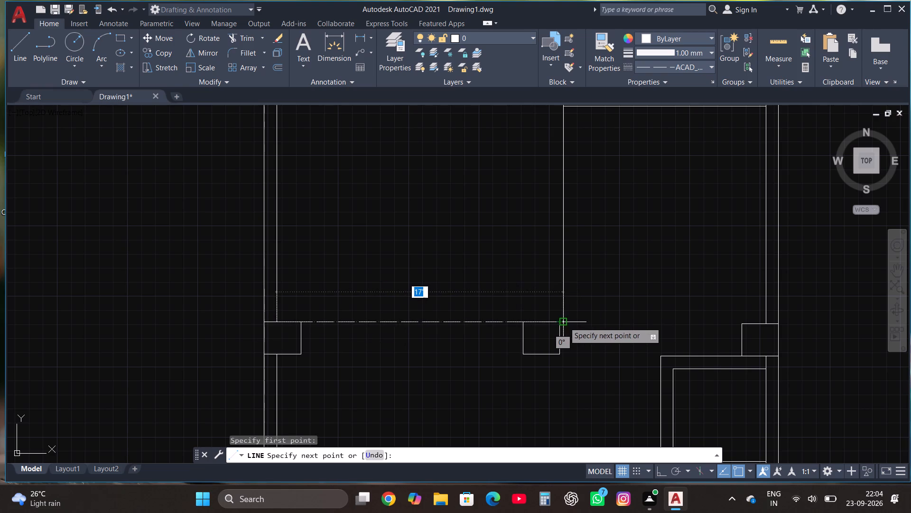
pyautogui.click(564, 322)
pyautogui.click(27, 47)
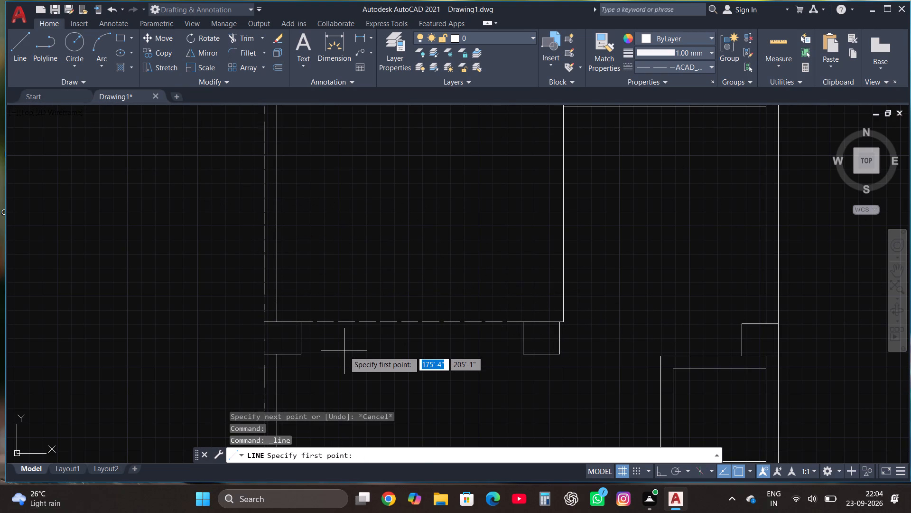
pyautogui.click(274, 354)
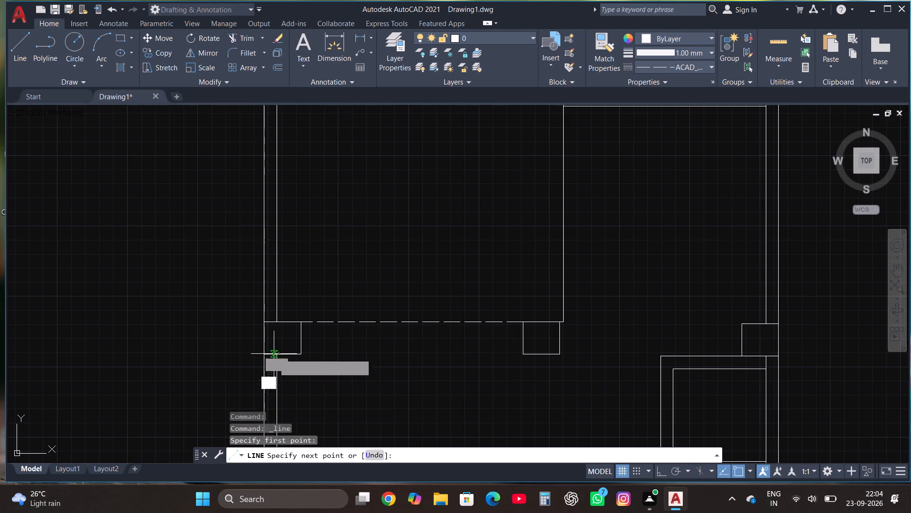
pyautogui.click(559, 356)
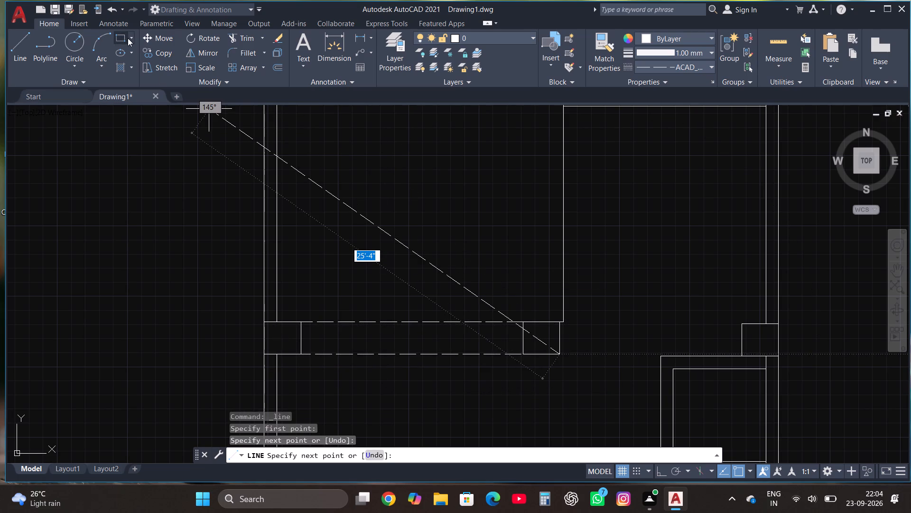
# Draw a dashed rectangle about 17' by 1'-9" from the lower partition's left-wall column to its middle column.
pyautogui.click(16, 41)
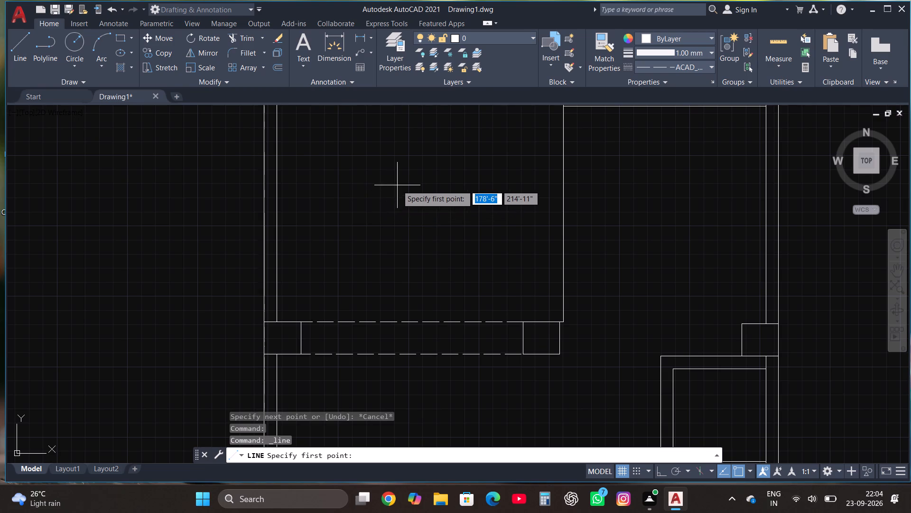
pyautogui.scroll(-2, 397, 185)
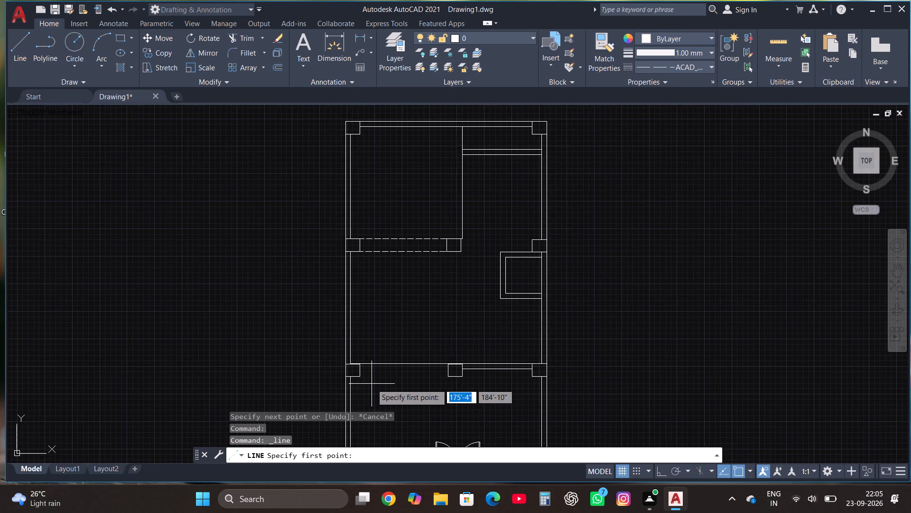
pyautogui.scroll(1, 365, 396)
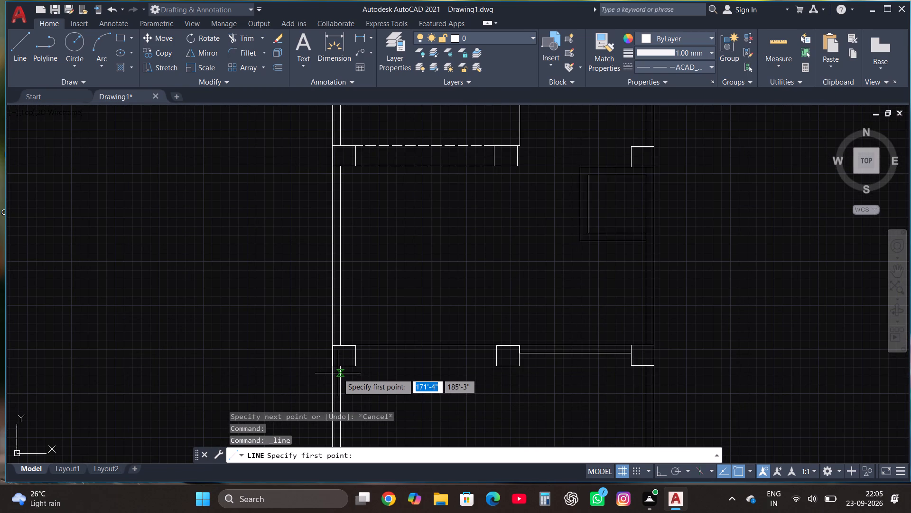
pyautogui.scroll(1, 355, 371)
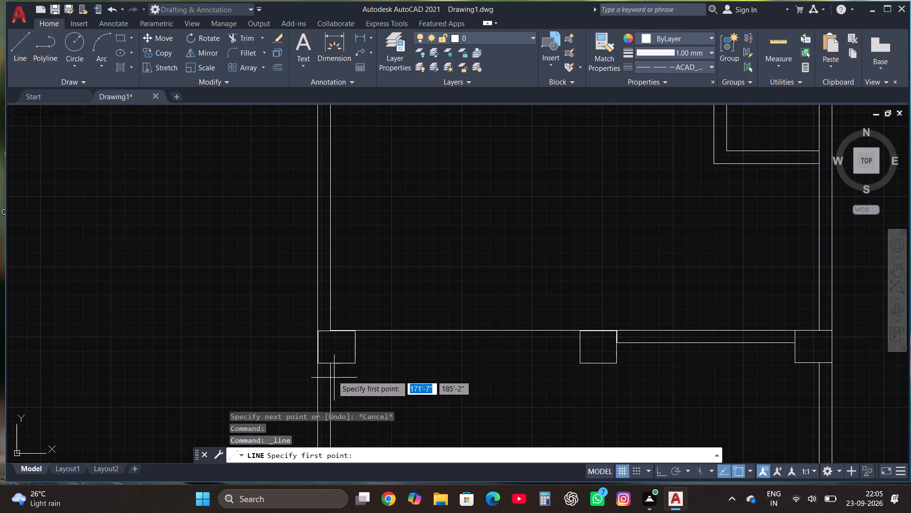
pyautogui.click(119, 37)
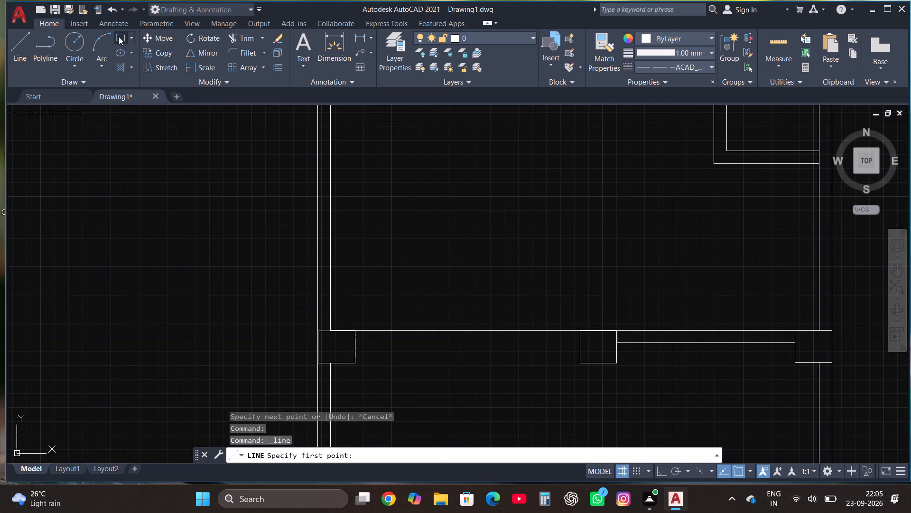
pyautogui.click(318, 341)
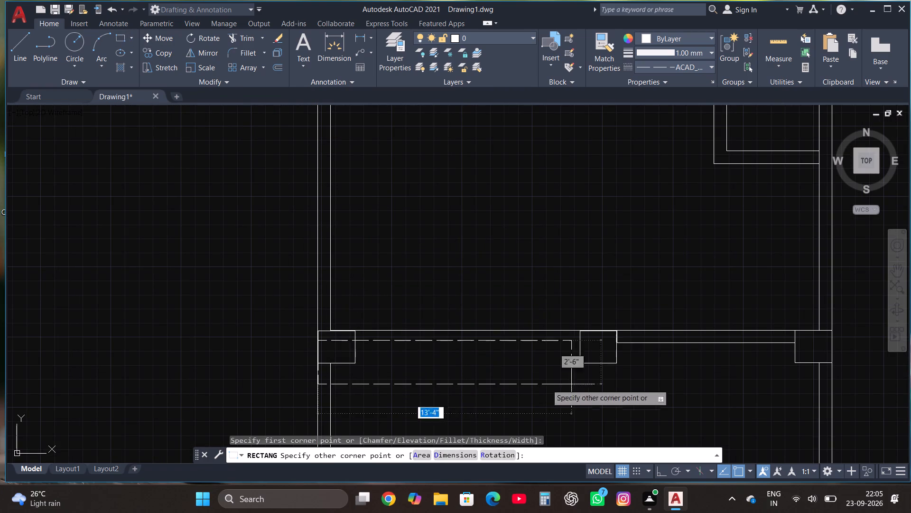
pyautogui.click(604, 370)
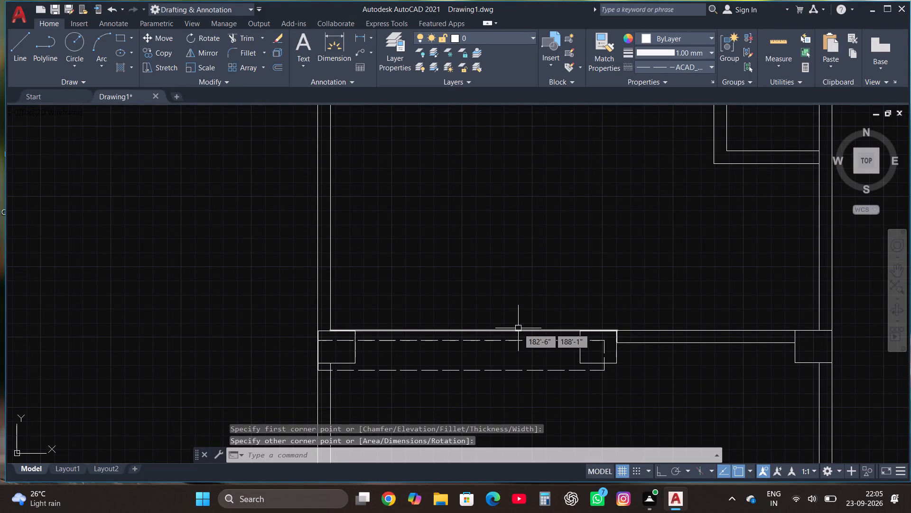
# Trim the lower partition's solid line between the left-wall column and the middle column, and end the Trim command.
pyautogui.click(243, 36)
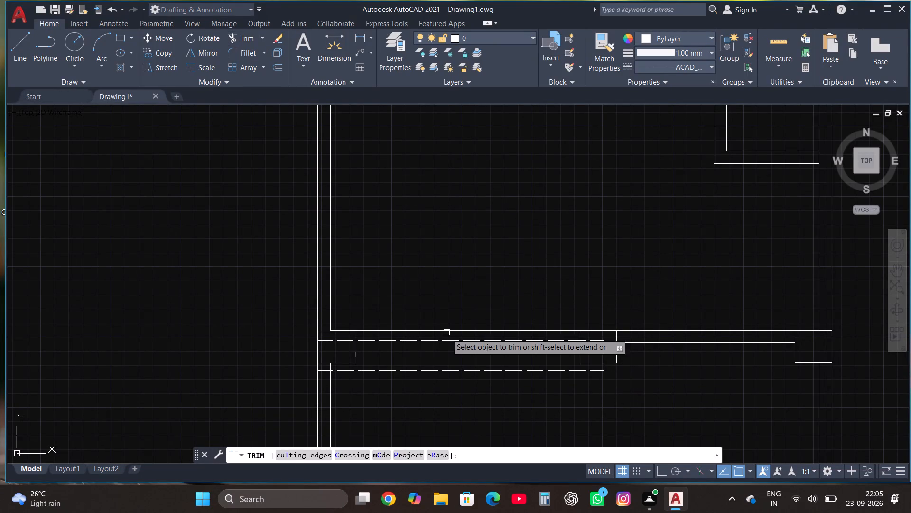
pyautogui.click(455, 333)
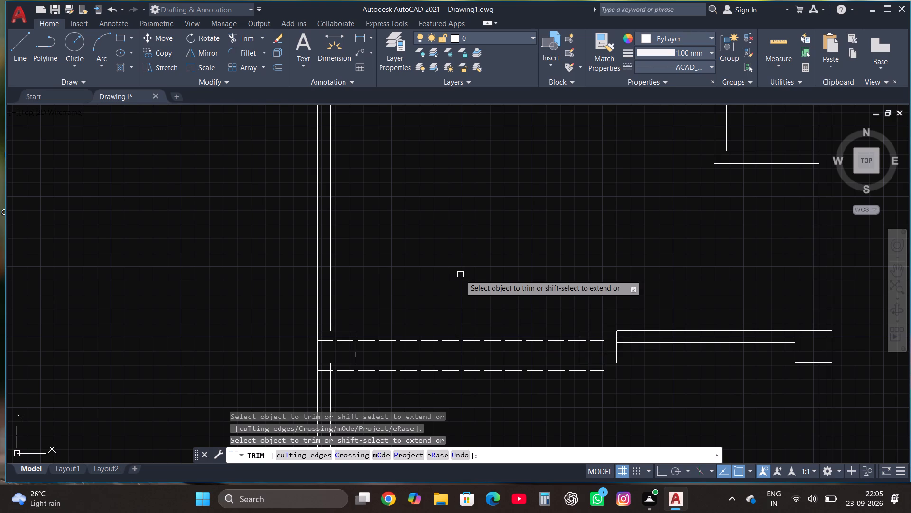
pyautogui.scroll(-3, 460, 275)
pyautogui.press('Escape')
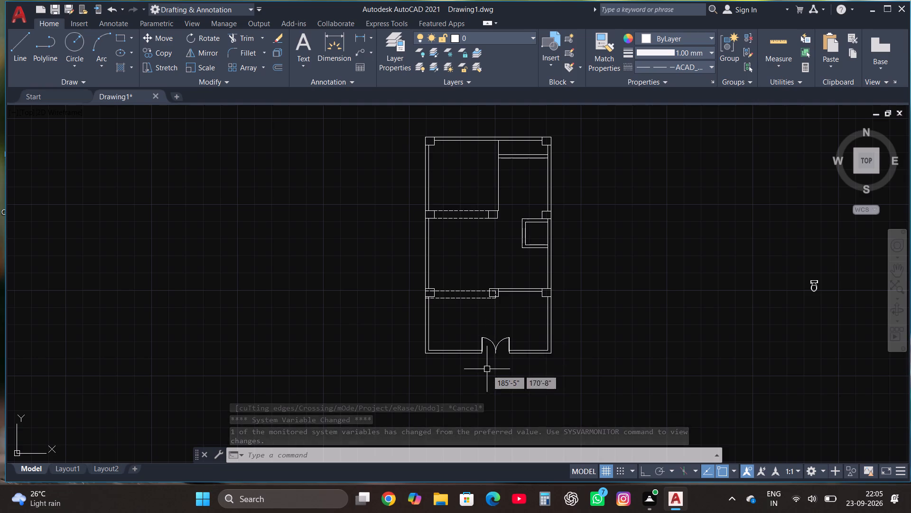
# With Ortho on, draw a dashed line from the bottom wall's inner line about 48' up, turning right about 15' past the vertical partition.
pyautogui.scroll(-2, 487, 384)
pyautogui.scroll(3, 483, 288)
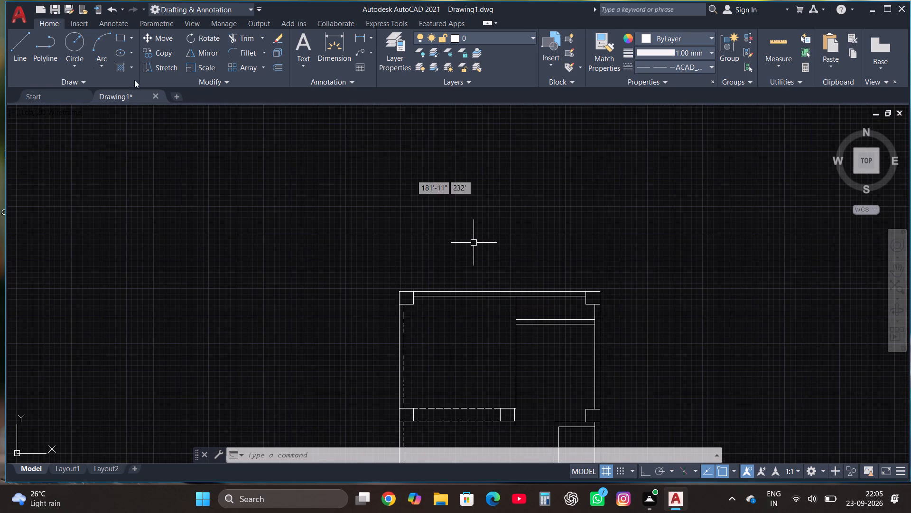
pyautogui.click(18, 43)
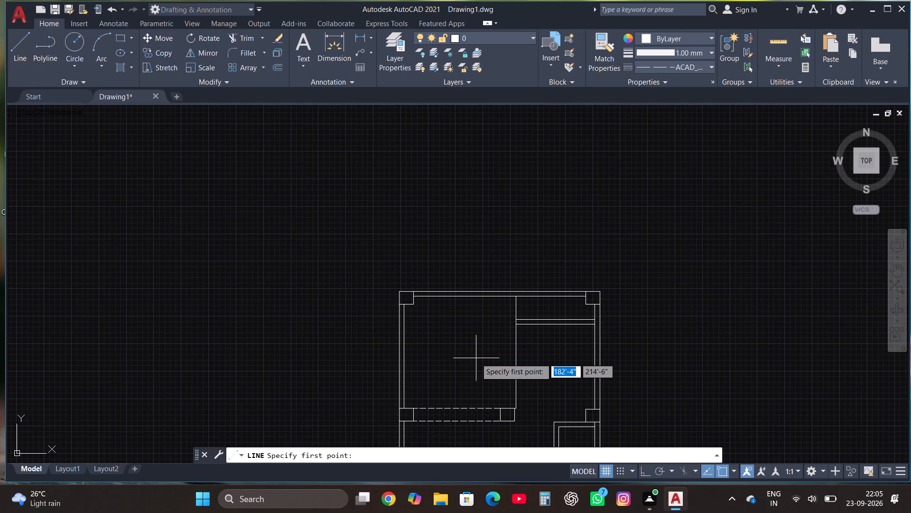
pyautogui.scroll(-1, 454, 327)
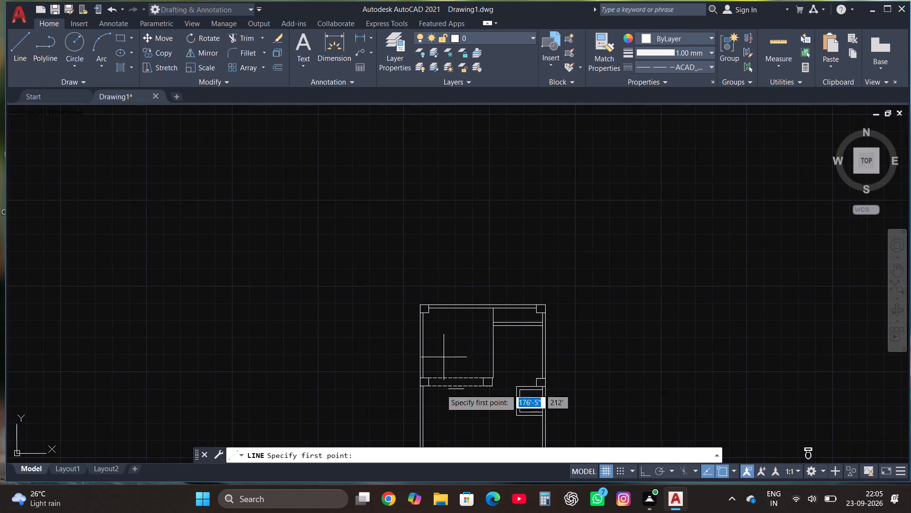
pyautogui.scroll(-3, 464, 344)
pyautogui.scroll(3, 473, 406)
pyautogui.scroll(2, 434, 407)
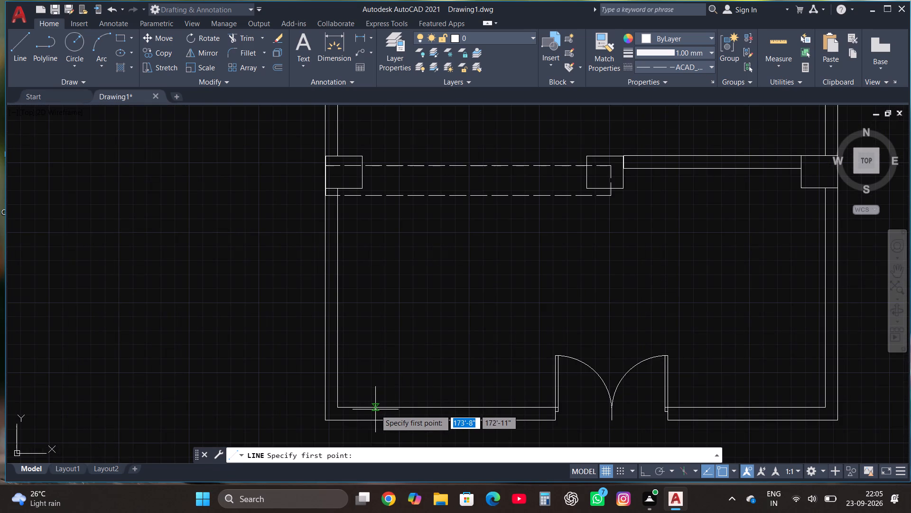
pyautogui.click(375, 408)
pyautogui.scroll(-1, 376, 402)
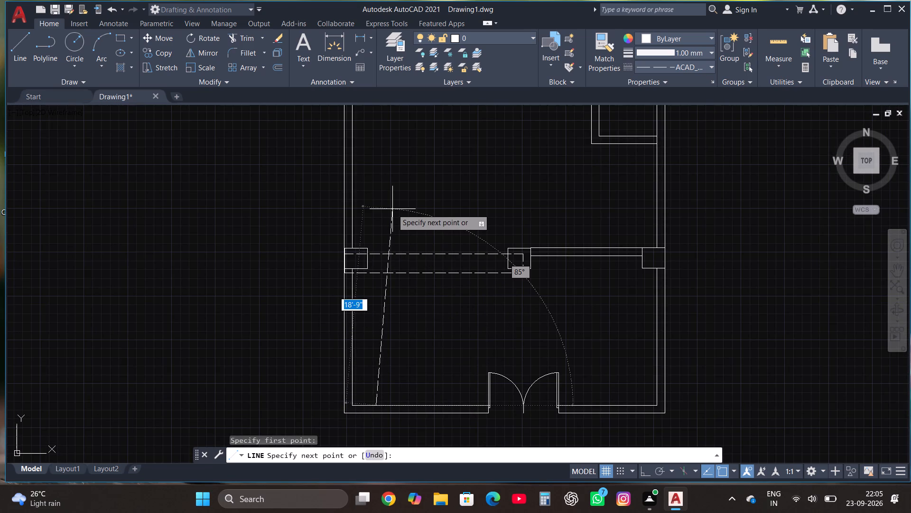
pyautogui.press('F8')
pyautogui.scroll(-3, 392, 213)
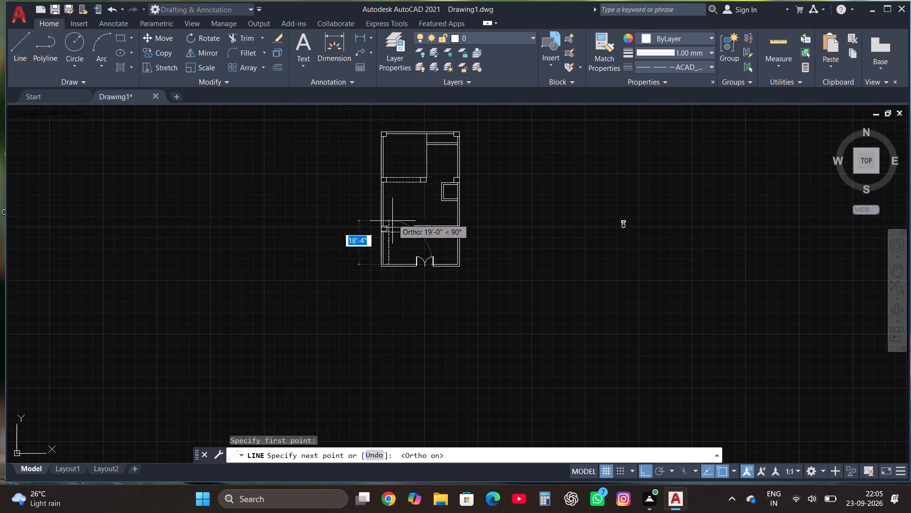
pyautogui.scroll(7, 392, 133)
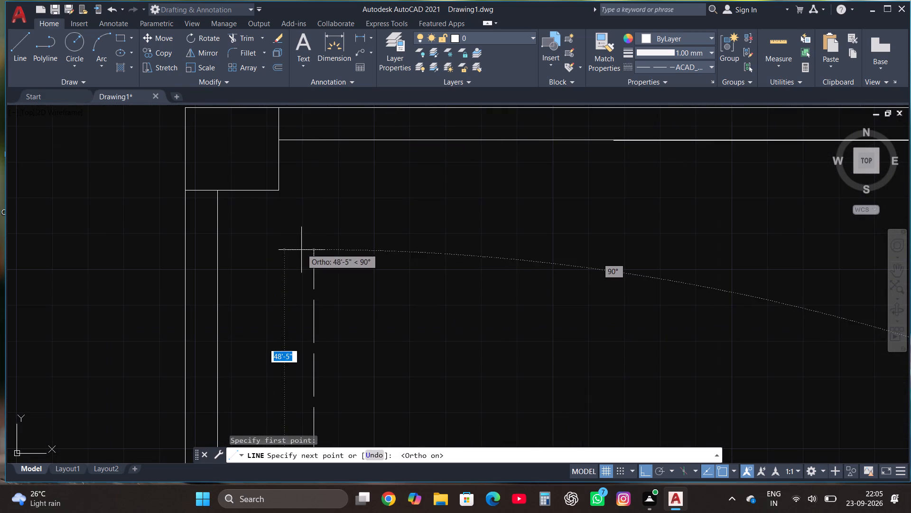
pyautogui.click(291, 269)
pyautogui.scroll(-3, 294, 273)
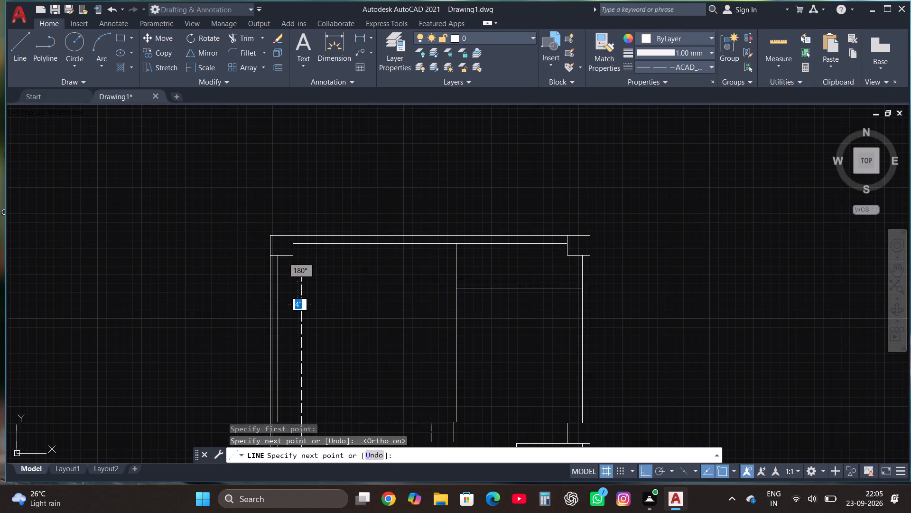
pyautogui.scroll(2, 467, 265)
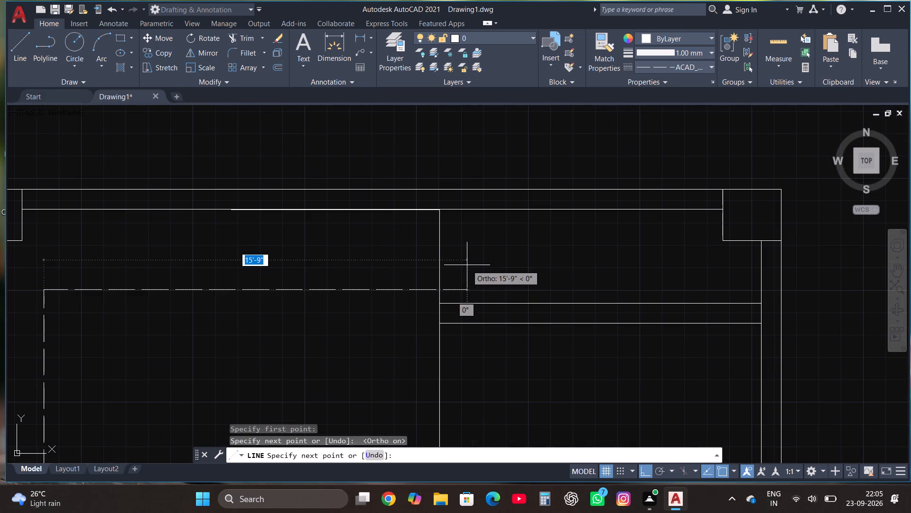
pyautogui.click(460, 280)
pyautogui.press('Escape')
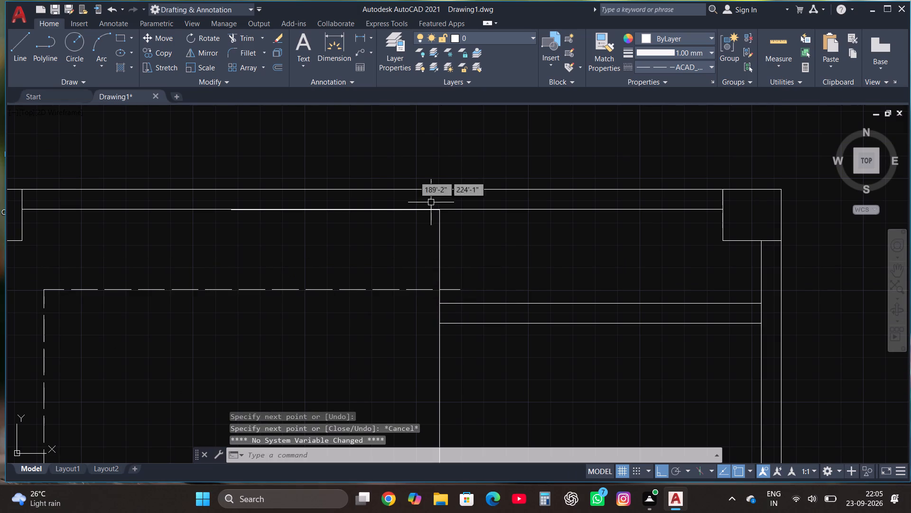
# Trim the end of the horizontal dashed line that extends past the vertical partition, and end the Trim command.
pyautogui.click(247, 35)
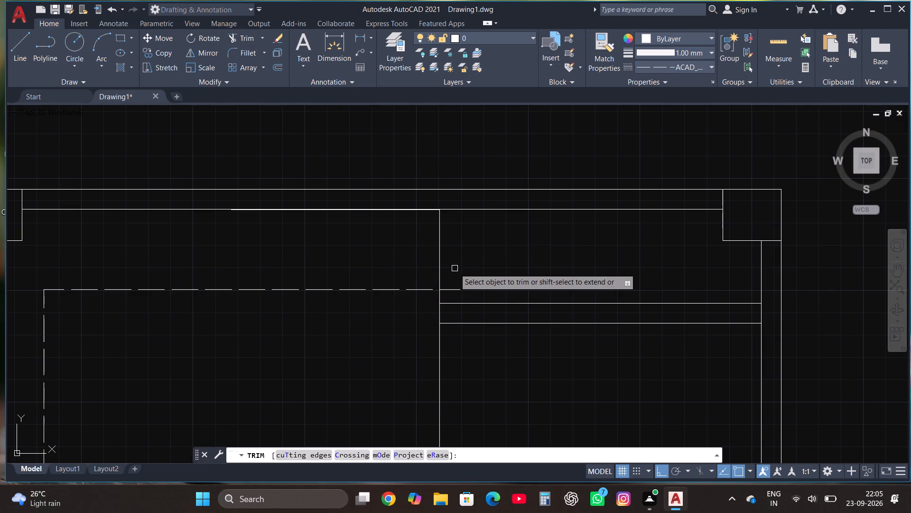
pyautogui.click(453, 288)
pyautogui.press('Escape')
# Copy the right leaf of the double entrance door into the empty space to the right of the plan.
pyautogui.scroll(-3, 455, 290)
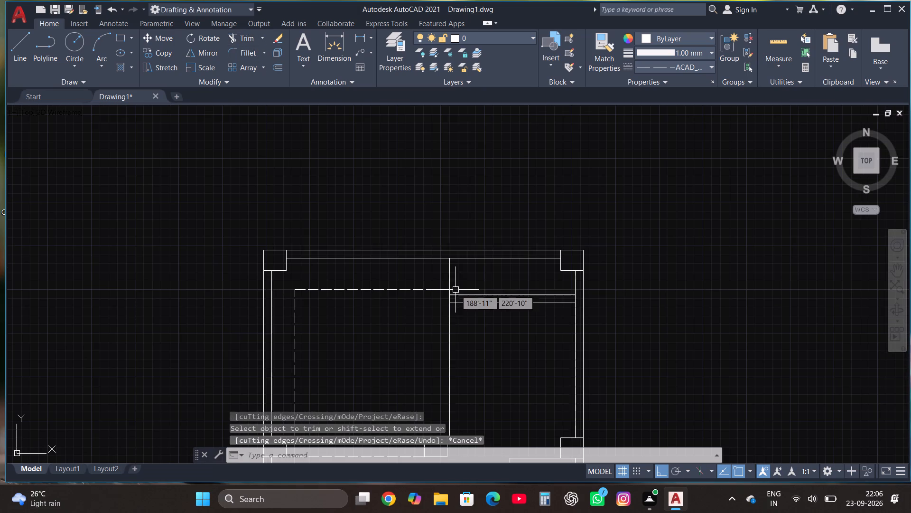
pyautogui.scroll(-3, 463, 224)
pyautogui.scroll(2, 467, 226)
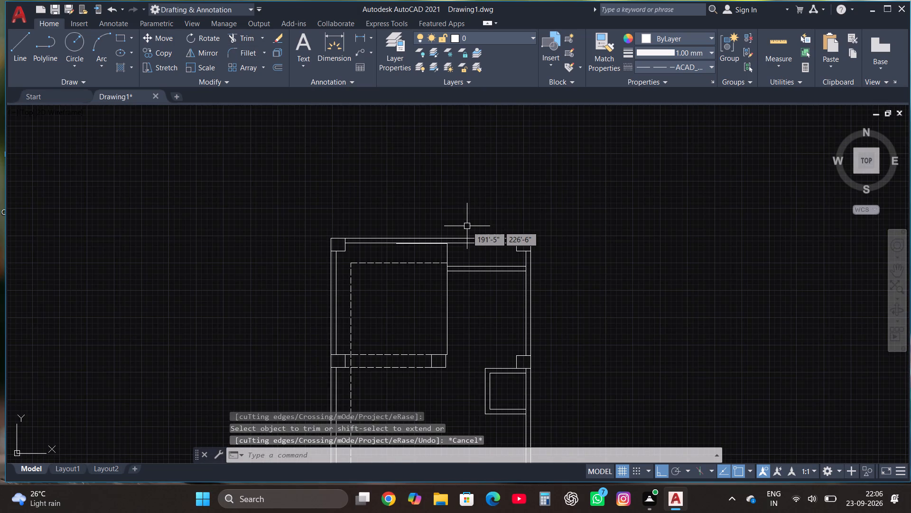
pyautogui.scroll(-4, 467, 226)
pyautogui.scroll(3, 481, 317)
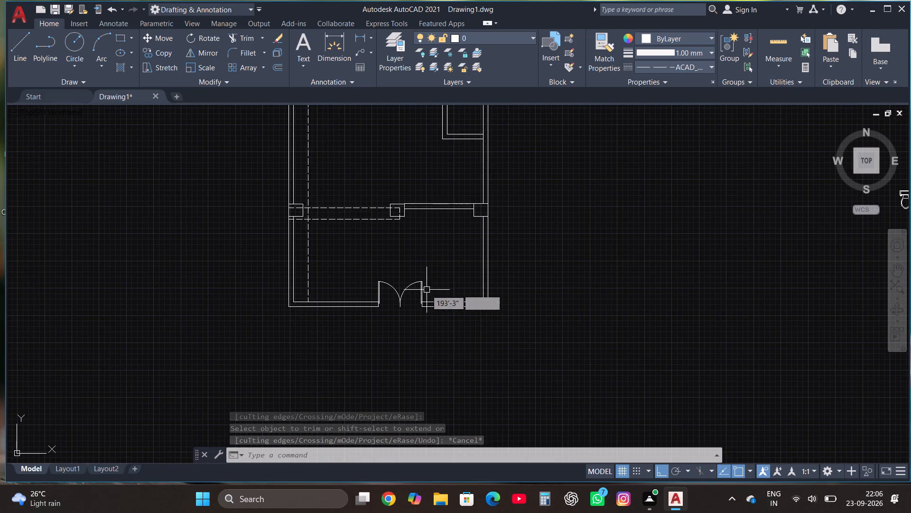
pyautogui.click(413, 285)
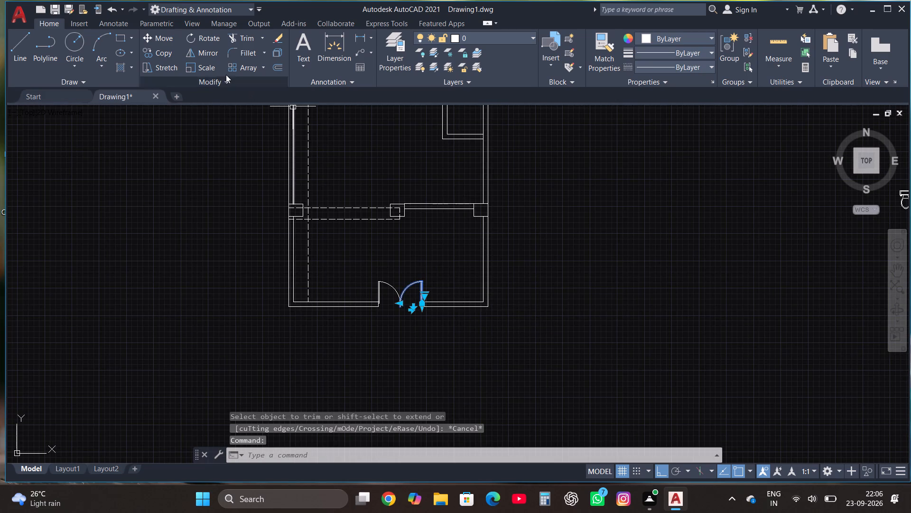
pyautogui.click(166, 56)
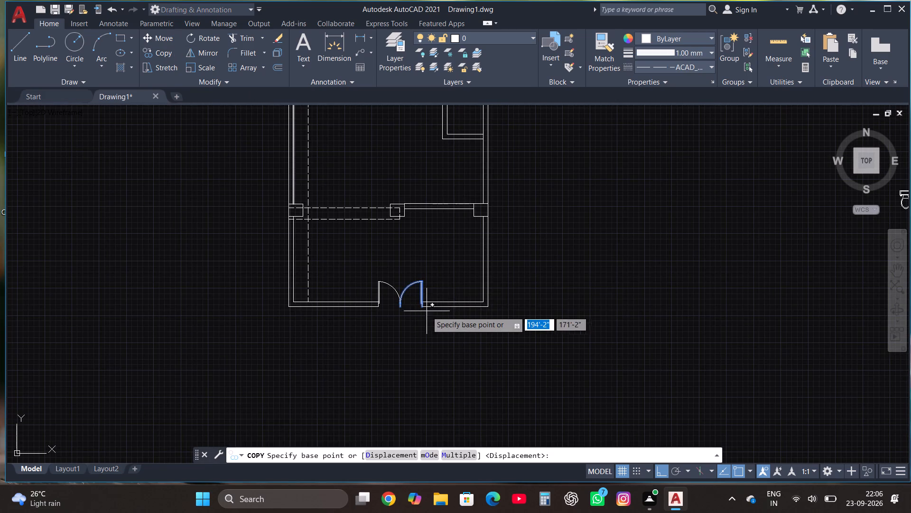
pyautogui.click(412, 292)
pyautogui.click(660, 329)
pyautogui.press('Escape')
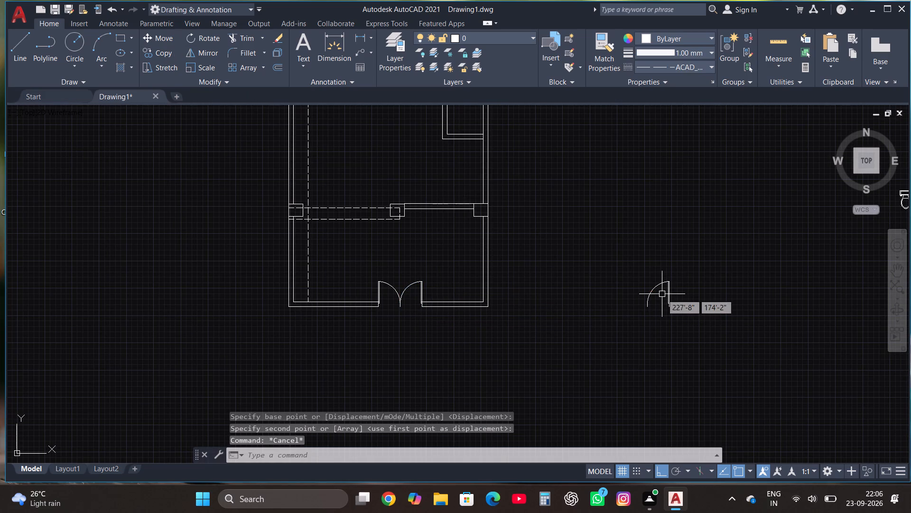
# Rotate the copied door leaf beside the plan by 180 degrees about a point just outside it.
pyautogui.click(662, 294)
pyautogui.click(626, 241)
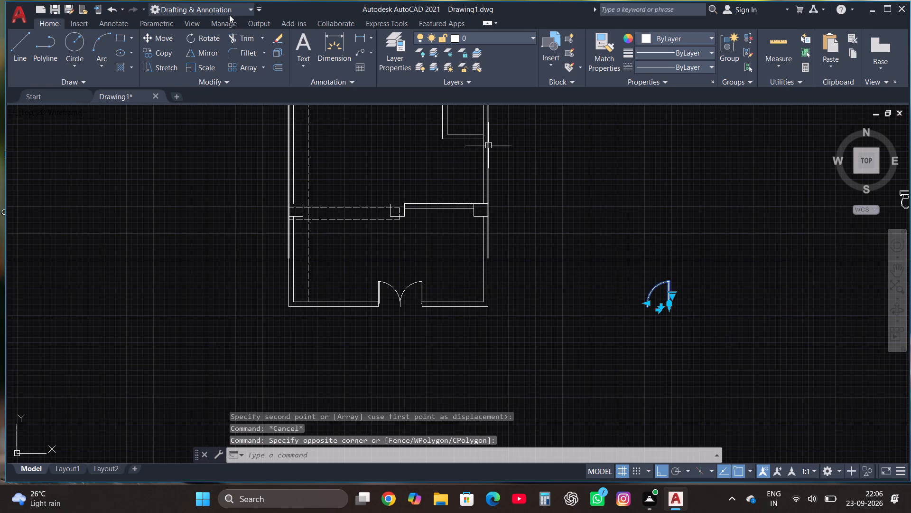
pyautogui.click(210, 44)
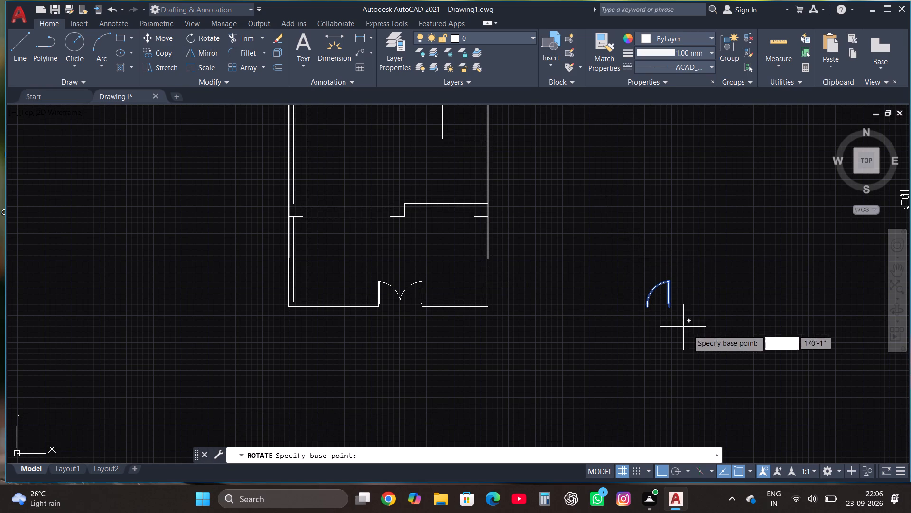
pyautogui.click(700, 340)
pyautogui.click(599, 382)
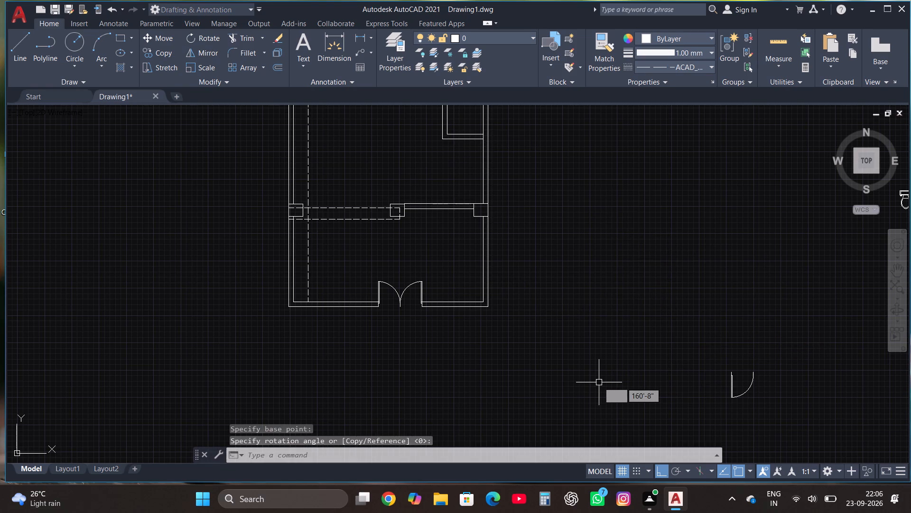
# Mirror the rotated door leaf across a vertical line beside it, keeping the source leaf.
pyautogui.click(744, 386)
pyautogui.click(725, 366)
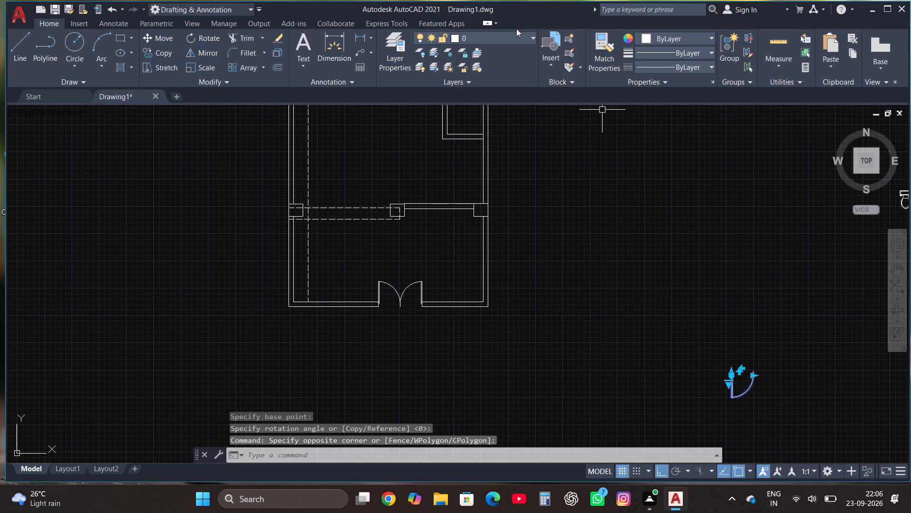
pyautogui.click(206, 52)
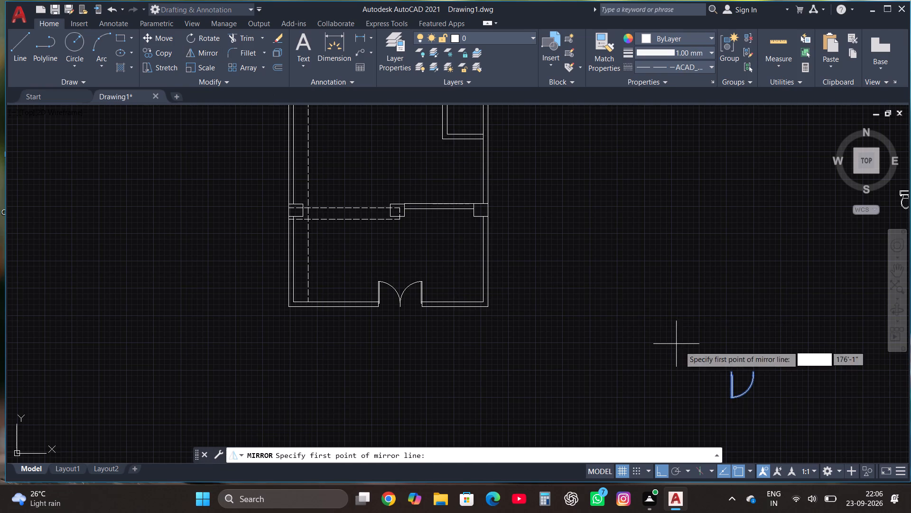
pyautogui.click(720, 385)
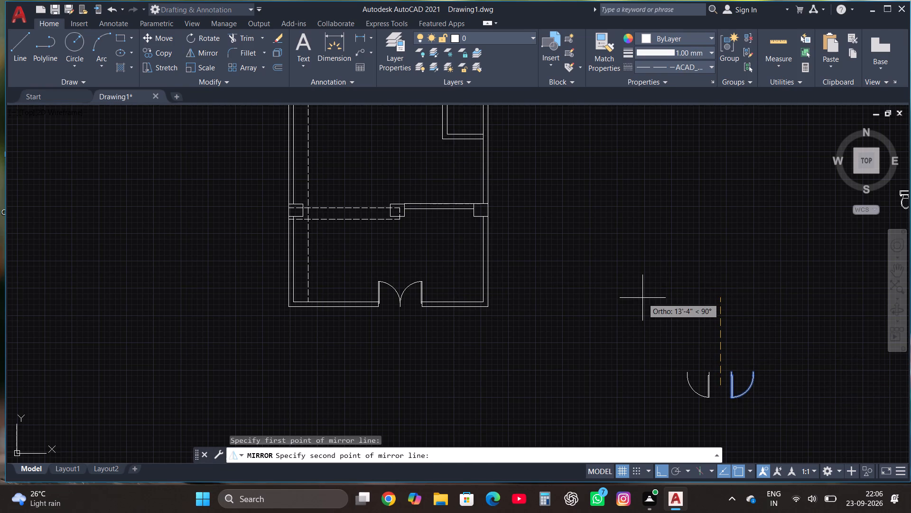
pyautogui.click(702, 251)
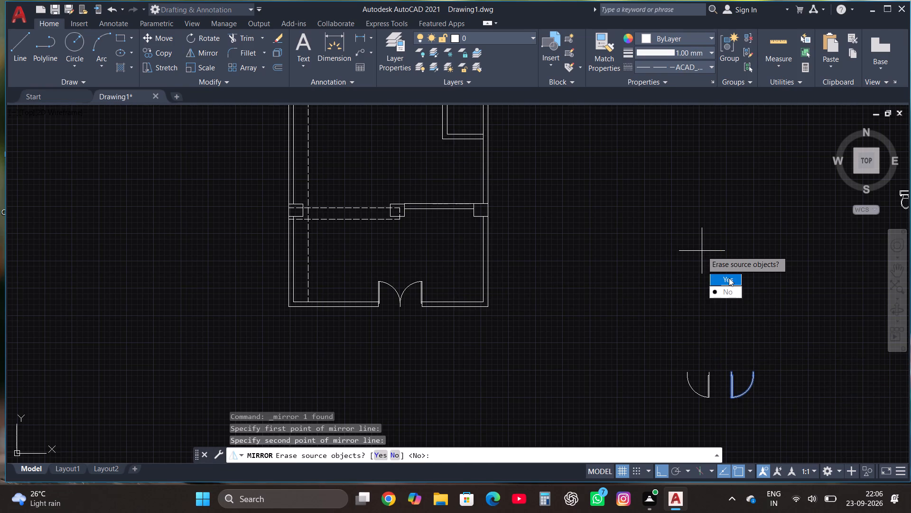
pyautogui.moveTo(734, 290); pyautogui.dragTo(702, 251)
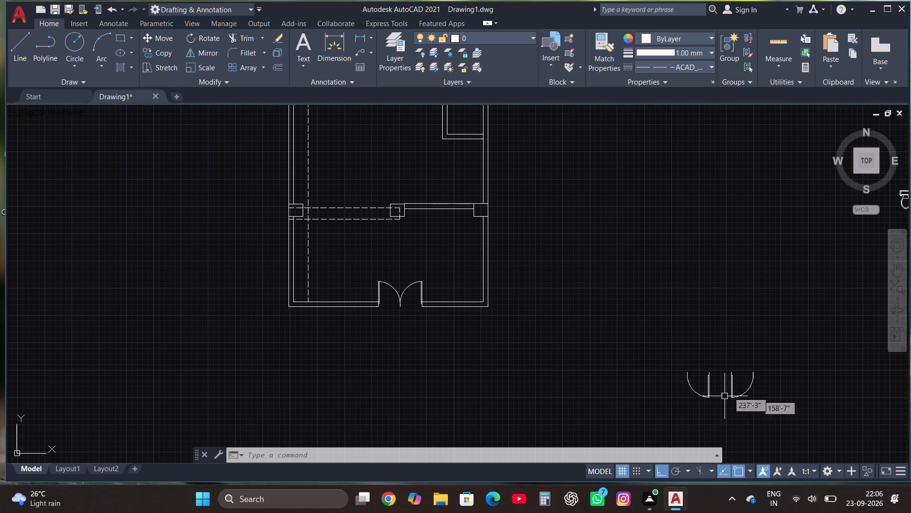
# With Ortho off, move the mirrored door leaf by its upper hinge corner onto the top wall's outer line, just left of the vertical partition.
pyautogui.click(707, 392)
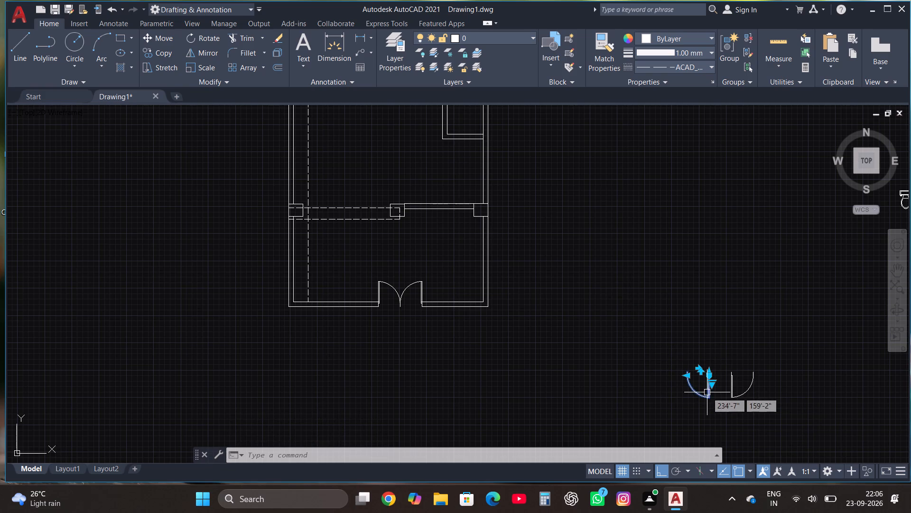
pyautogui.click(169, 37)
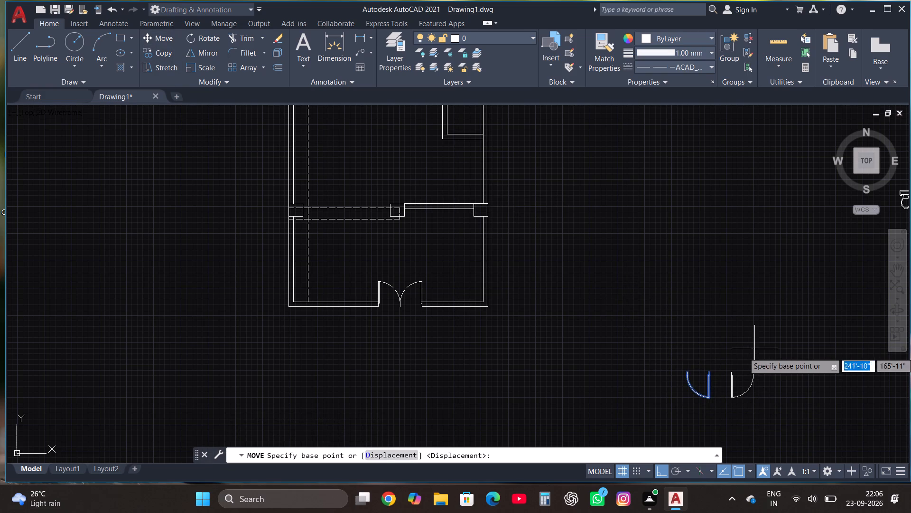
pyautogui.click(710, 371)
pyautogui.scroll(-2, 586, 368)
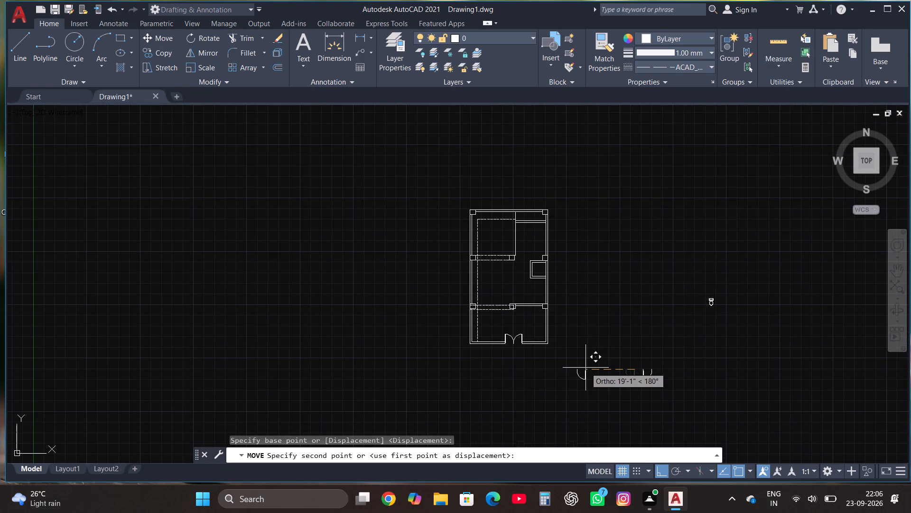
pyautogui.press('F8')
pyautogui.scroll(-1, 586, 368)
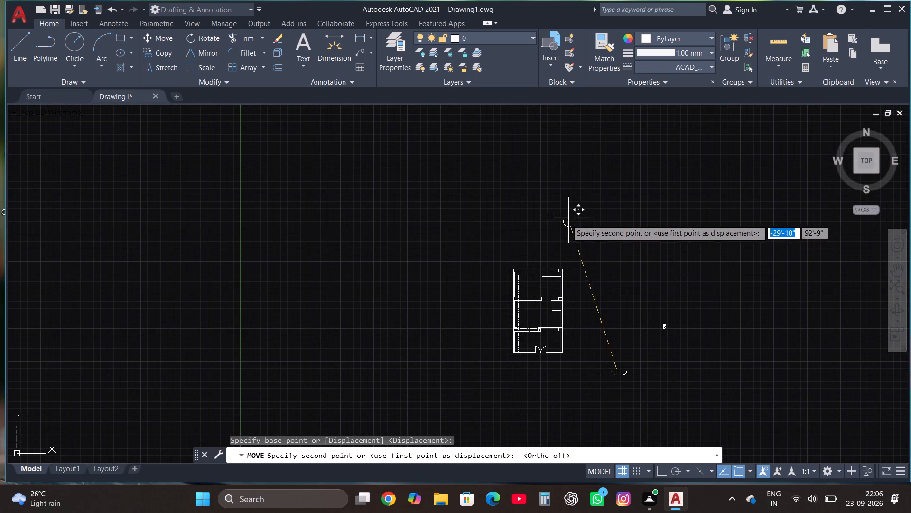
pyautogui.scroll(3, 539, 243)
pyautogui.scroll(3, 529, 369)
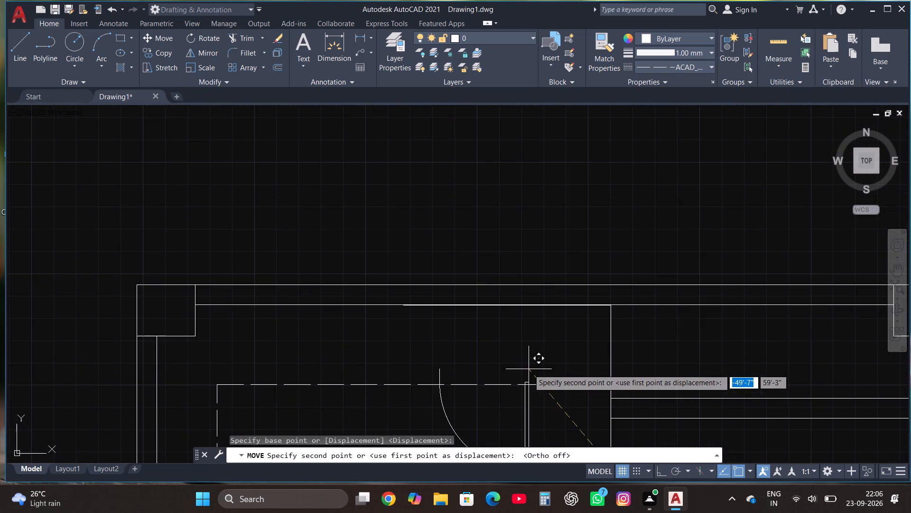
pyautogui.click(587, 285)
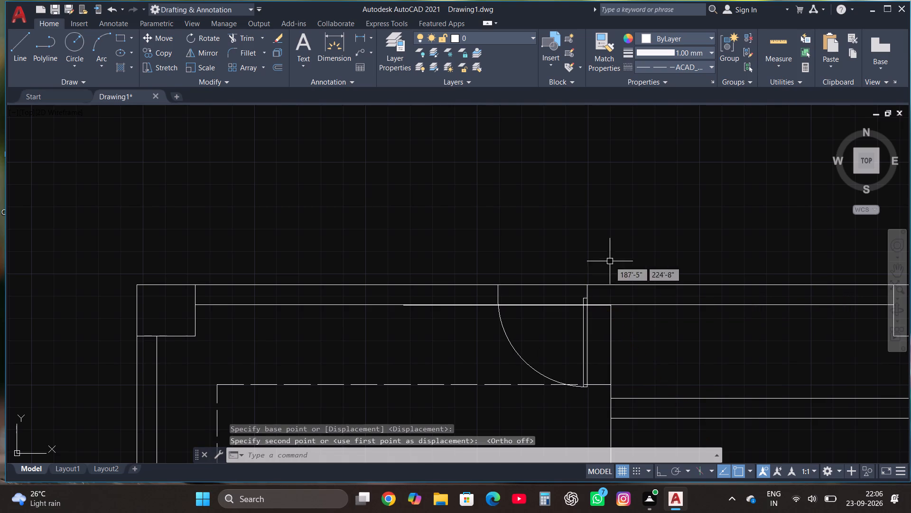
# Move the remaining door leaf by its upper hinge corner onto the lower partition's upper line, just right of the middle column.
pyautogui.scroll(-5, 591, 226)
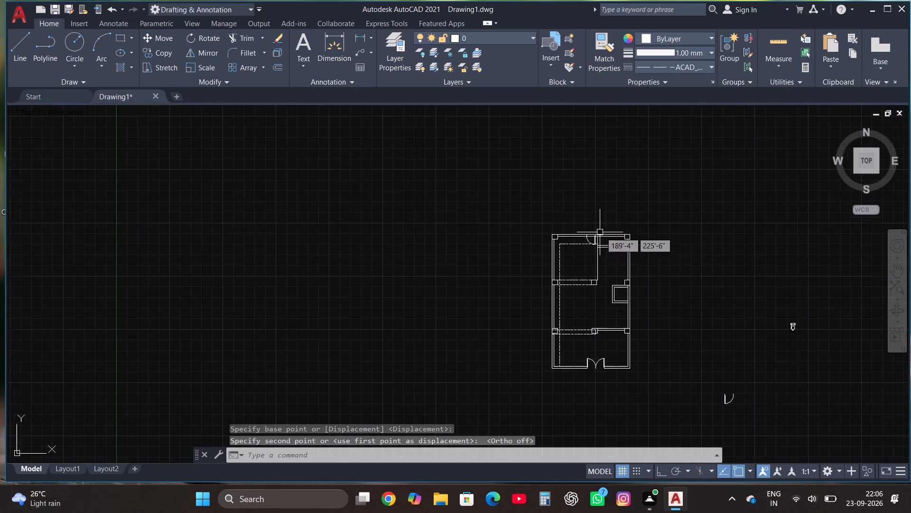
pyautogui.click(727, 400)
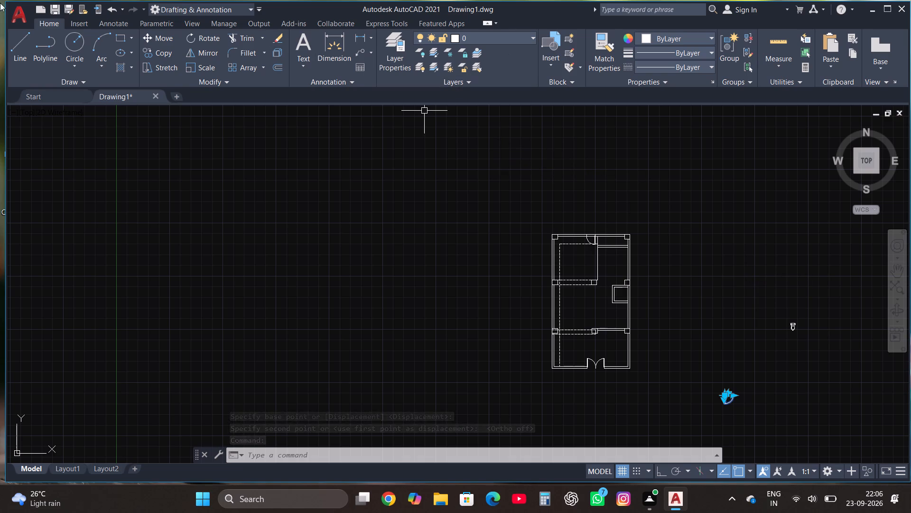
pyautogui.click(151, 37)
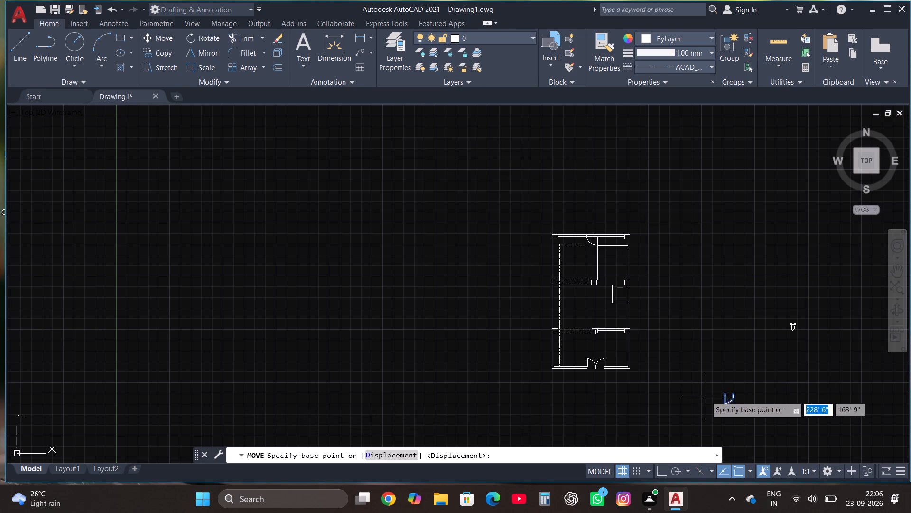
pyautogui.scroll(3, 711, 398)
pyautogui.scroll(1, 762, 394)
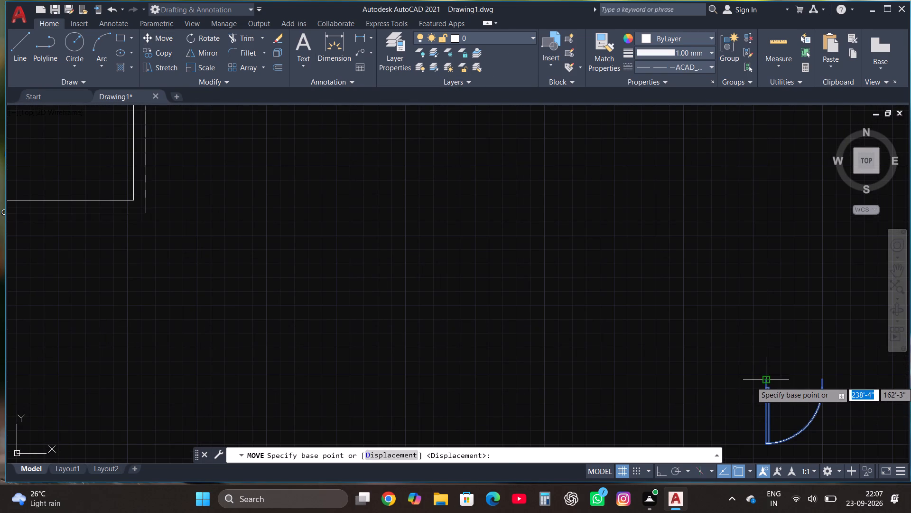
pyautogui.click(766, 381)
pyautogui.scroll(-3, 550, 316)
pyautogui.scroll(2, 398, 204)
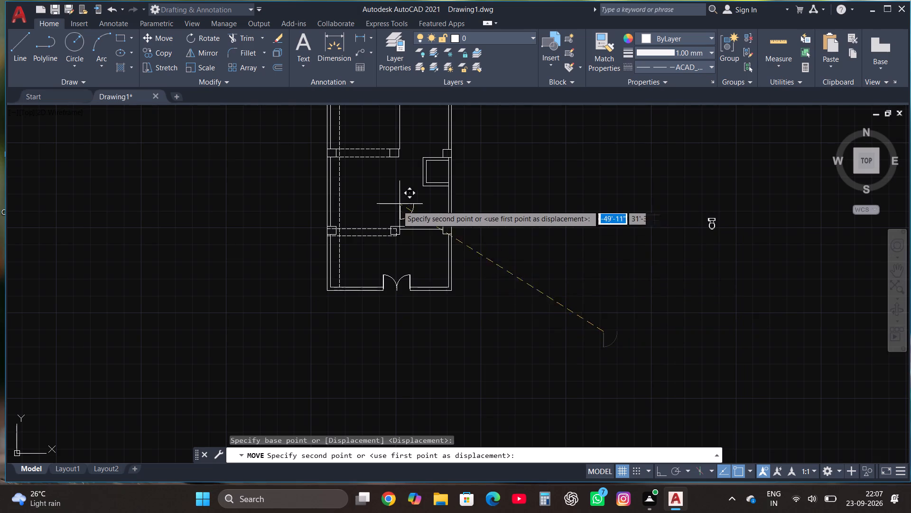
pyautogui.scroll(2, 397, 205)
pyautogui.scroll(-1, 405, 224)
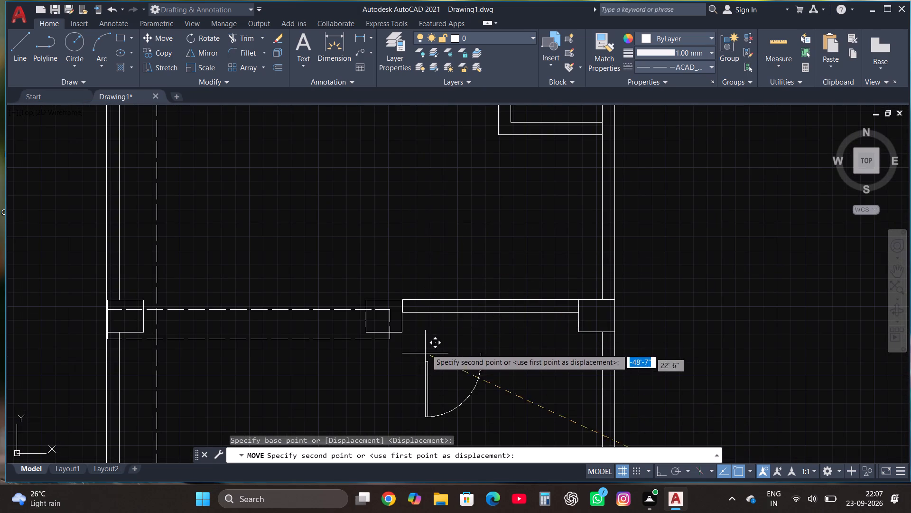
pyautogui.scroll(2, 411, 316)
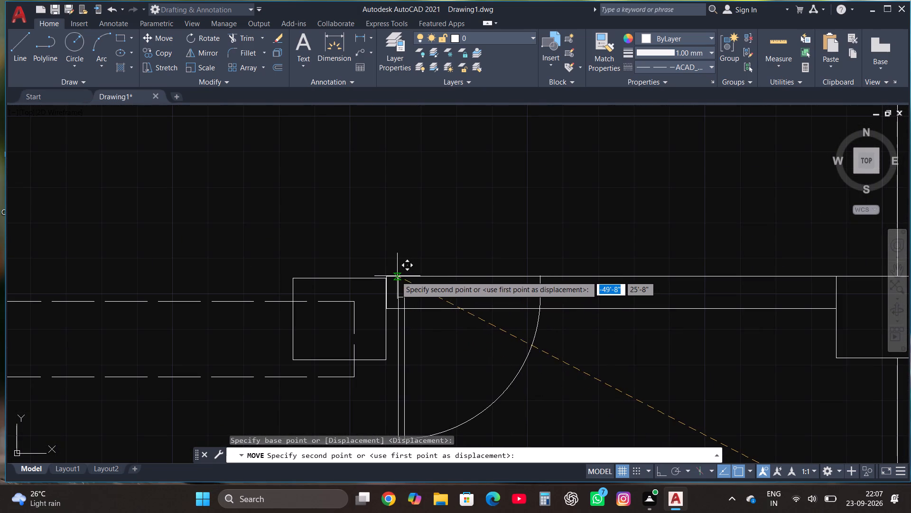
pyautogui.click(395, 276)
# Trim both lower partition lines across the opening of the newly placed door.
pyautogui.scroll(-3, 531, 271)
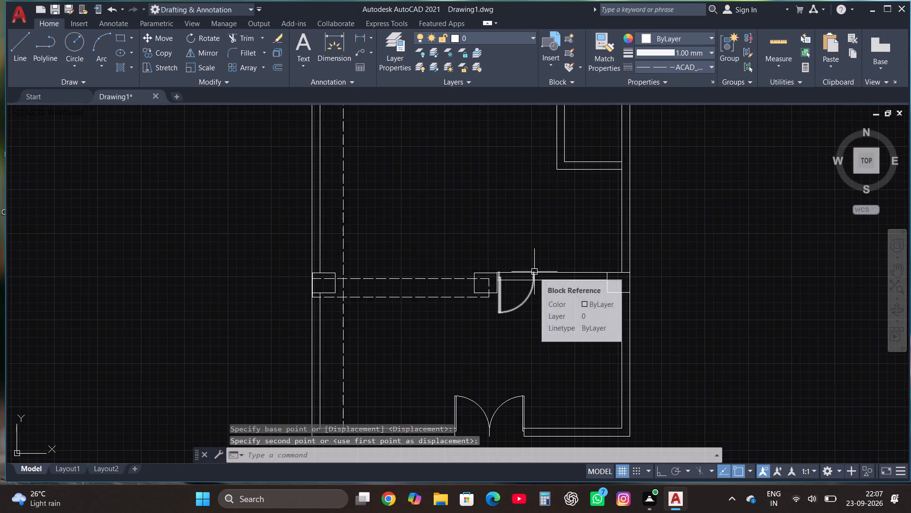
pyautogui.scroll(-2, 528, 341)
pyautogui.scroll(2, 528, 304)
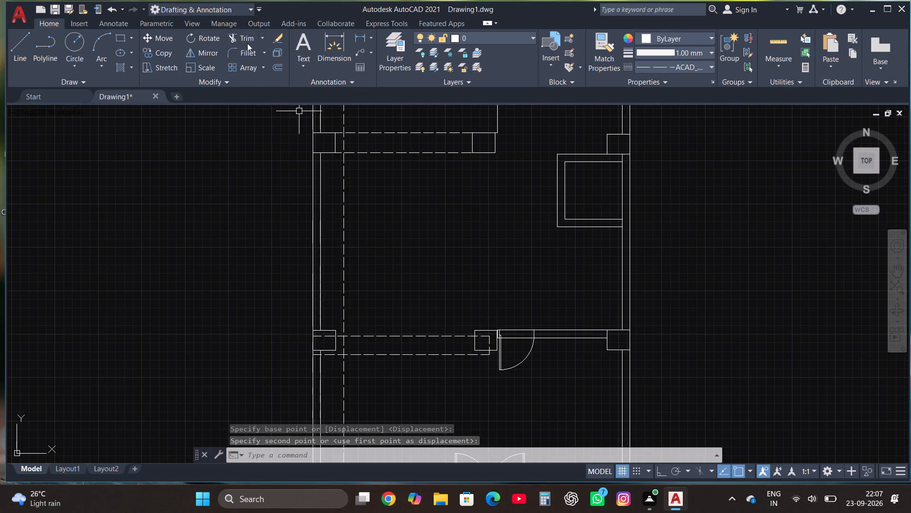
pyautogui.click(247, 41)
pyautogui.click(511, 344)
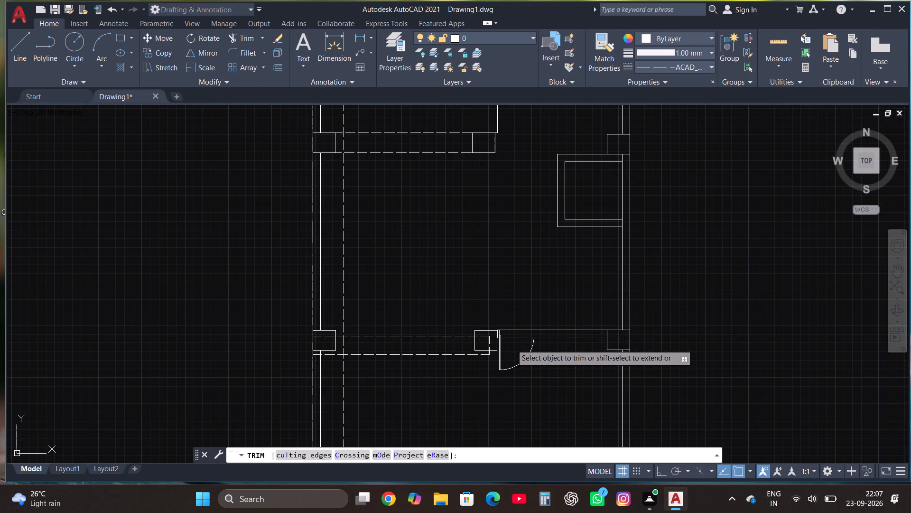
pyautogui.click(516, 311)
# Trim both top wall lines across the opening of the door beside the vertical partition.
pyautogui.scroll(-2, 516, 311)
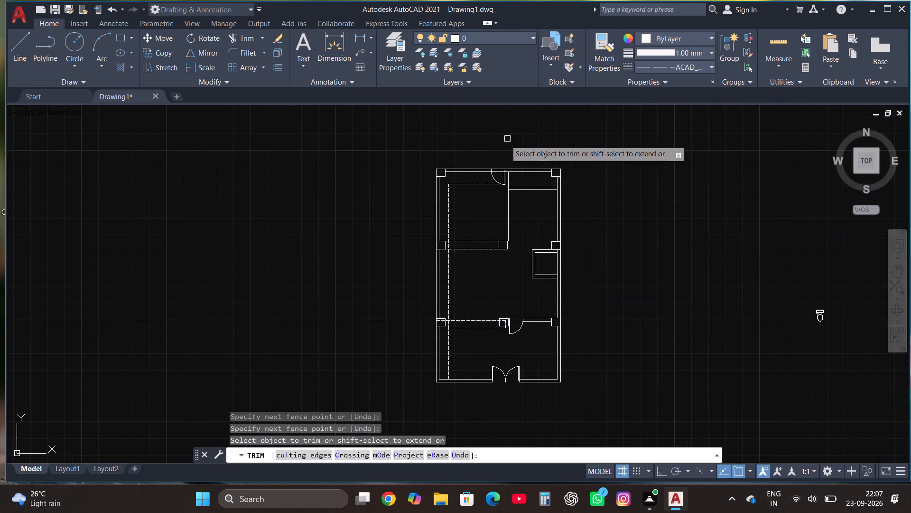
pyautogui.scroll(3, 501, 160)
pyautogui.click(489, 219)
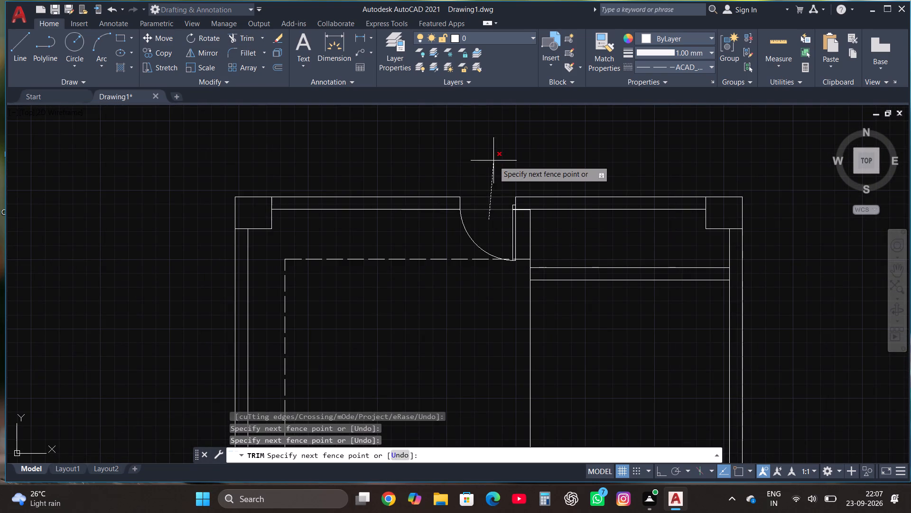
pyautogui.click(493, 161)
# Trim the leftover duplicate line segments just below the top wall's inner line, between the door leaf and vertical partition, and end Trim.
pyautogui.scroll(3, 528, 201)
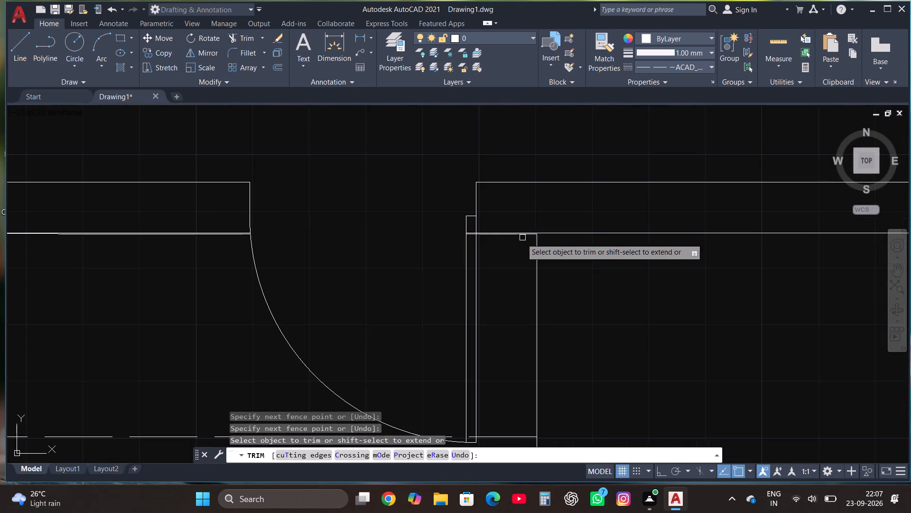
pyautogui.scroll(2, 521, 238)
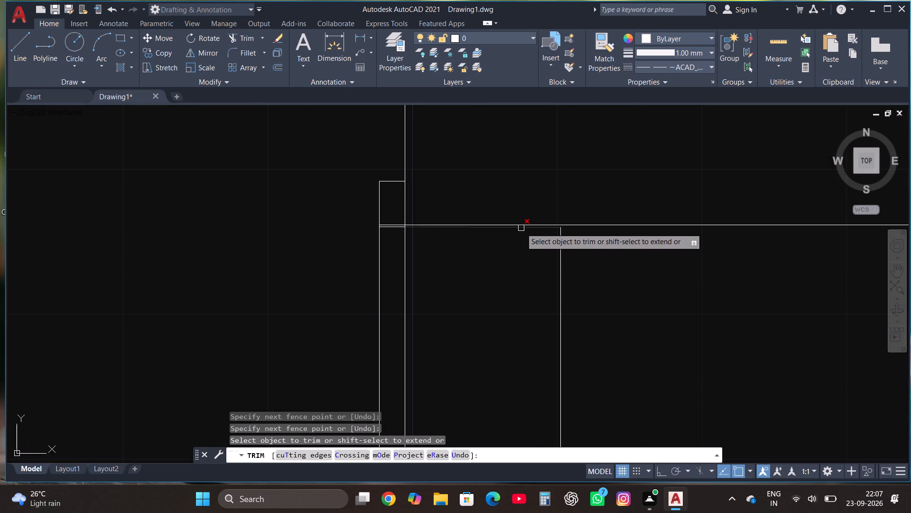
pyautogui.click(521, 228)
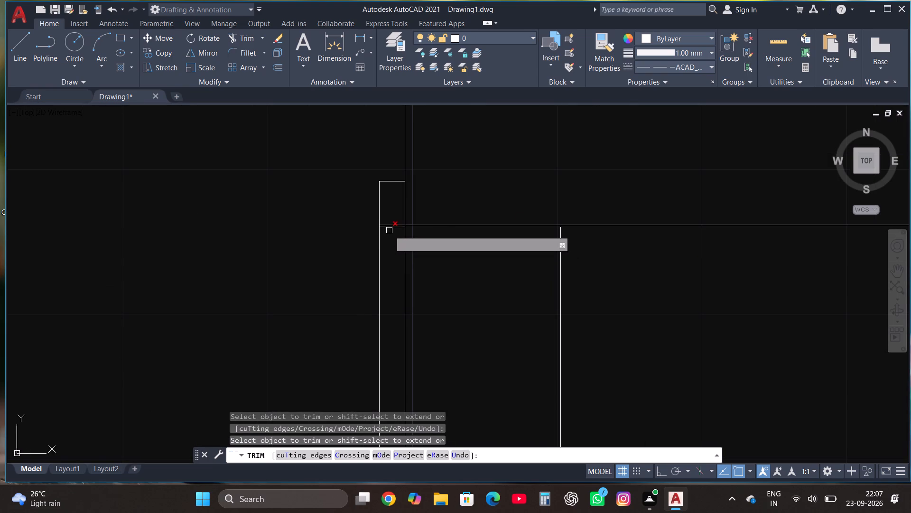
pyautogui.click(392, 227)
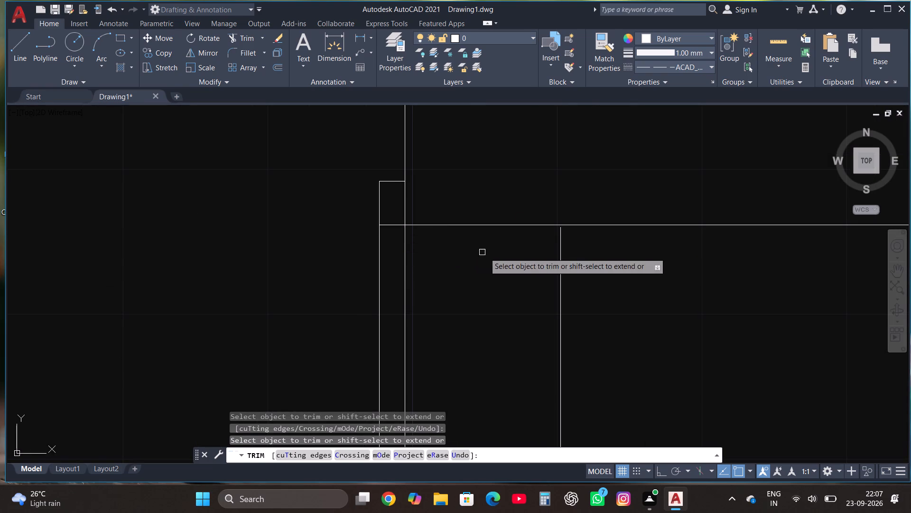
pyautogui.press('Escape')
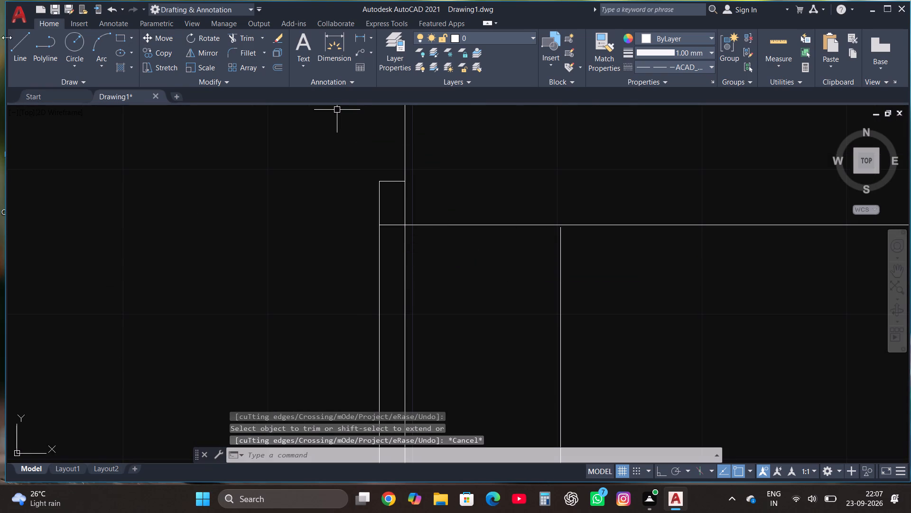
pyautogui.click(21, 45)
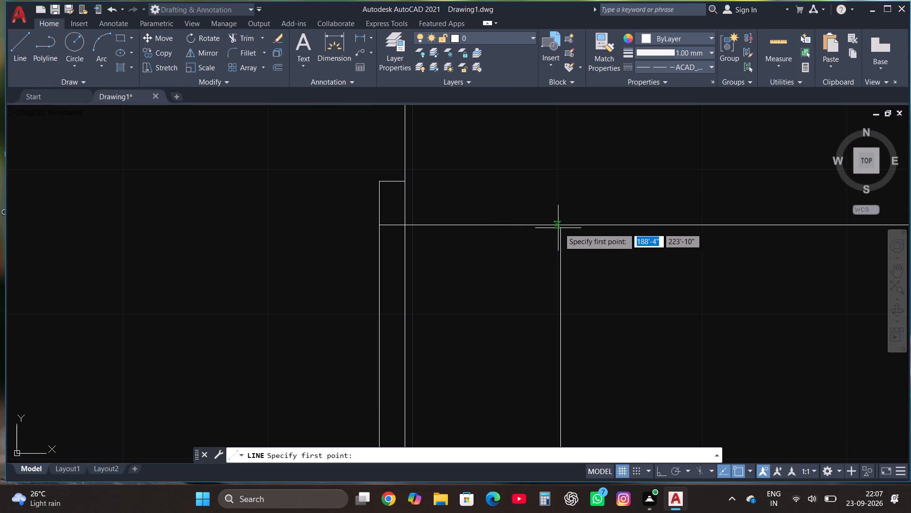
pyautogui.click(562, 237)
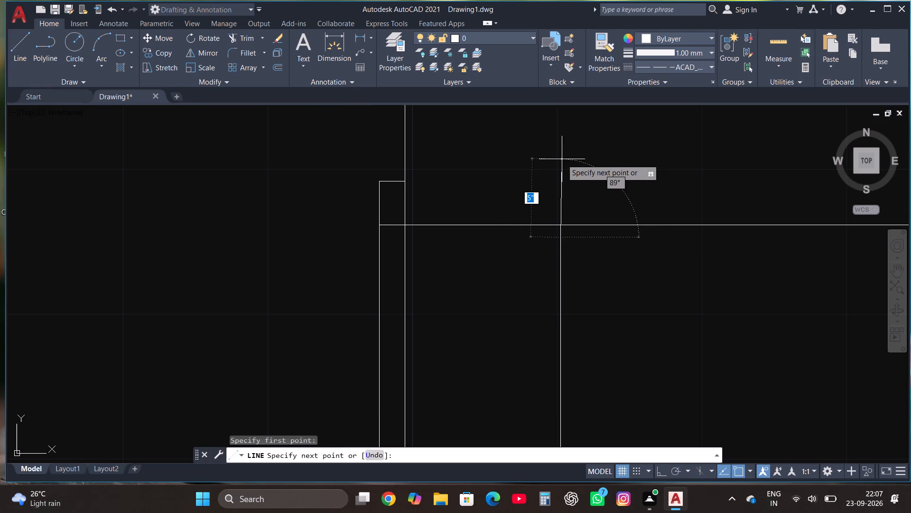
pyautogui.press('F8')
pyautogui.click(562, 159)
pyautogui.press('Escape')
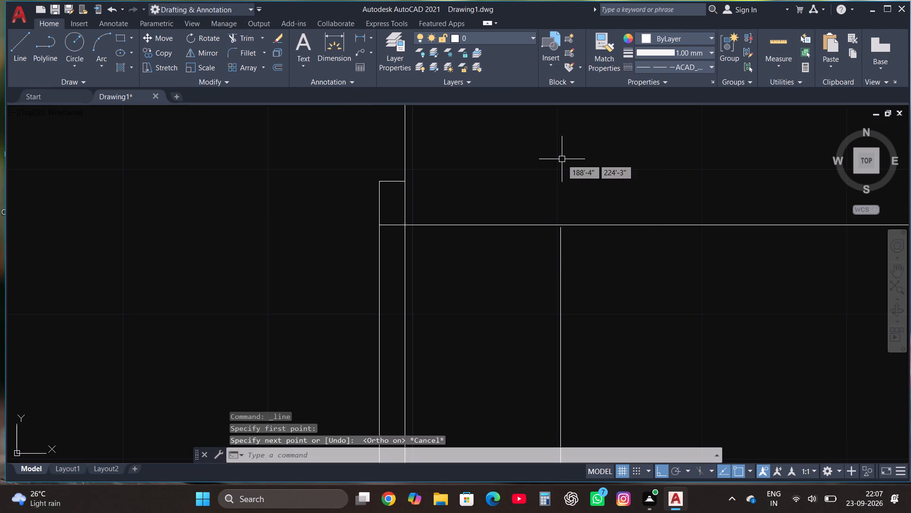
# Bridge the vertical partition line to the top wall's inner line with a short vertical line, and trim the overshoot above it.
pyautogui.click(22, 44)
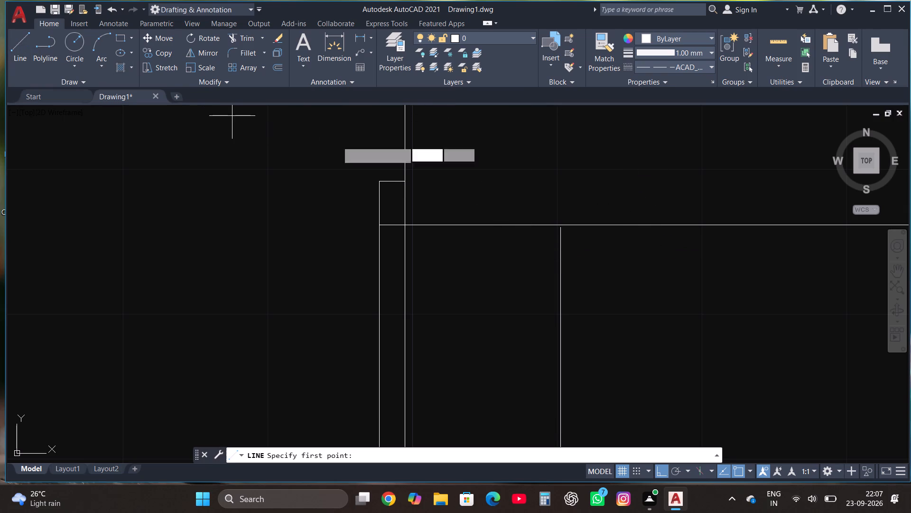
pyautogui.click(560, 247)
pyautogui.click(568, 179)
pyautogui.press('Escape')
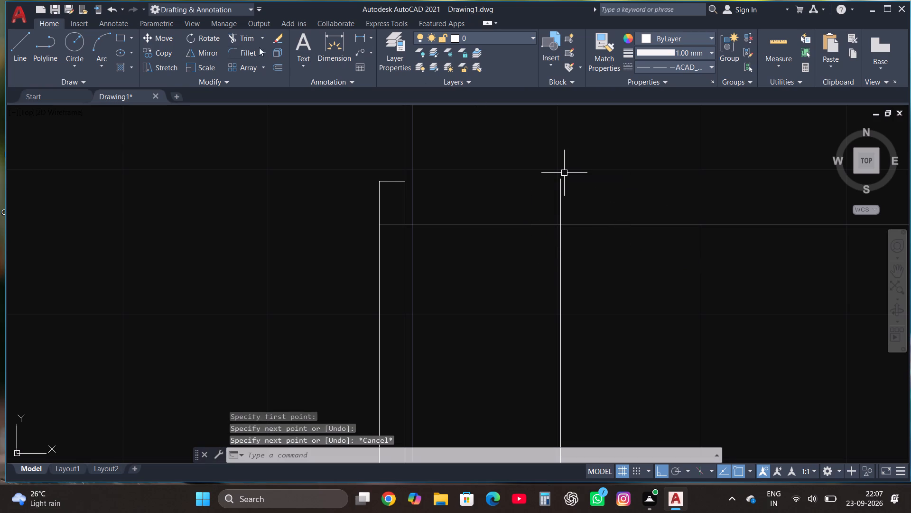
pyautogui.click(237, 38)
pyautogui.click(521, 197)
pyautogui.click(600, 185)
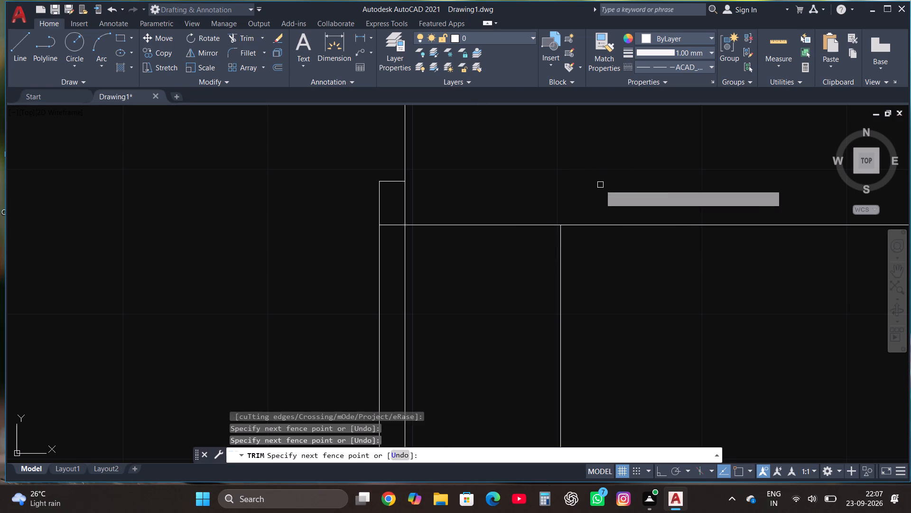
pyautogui.press('Escape')
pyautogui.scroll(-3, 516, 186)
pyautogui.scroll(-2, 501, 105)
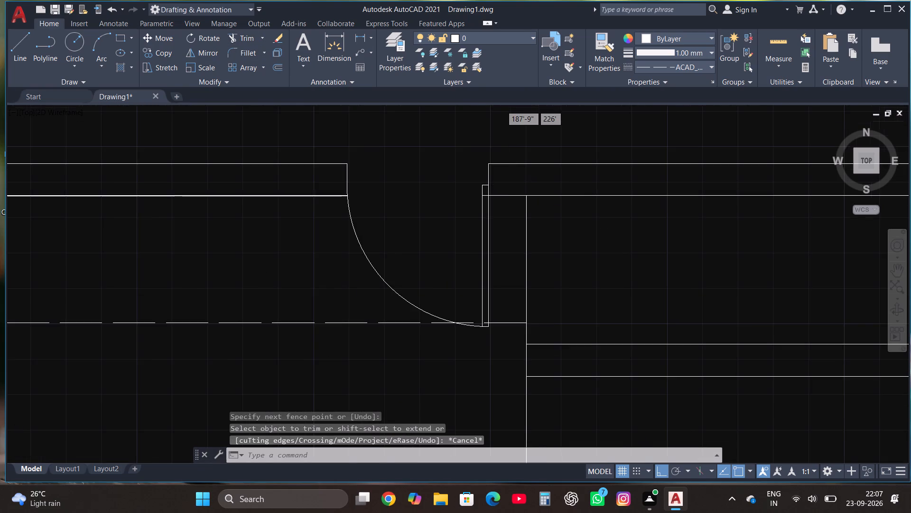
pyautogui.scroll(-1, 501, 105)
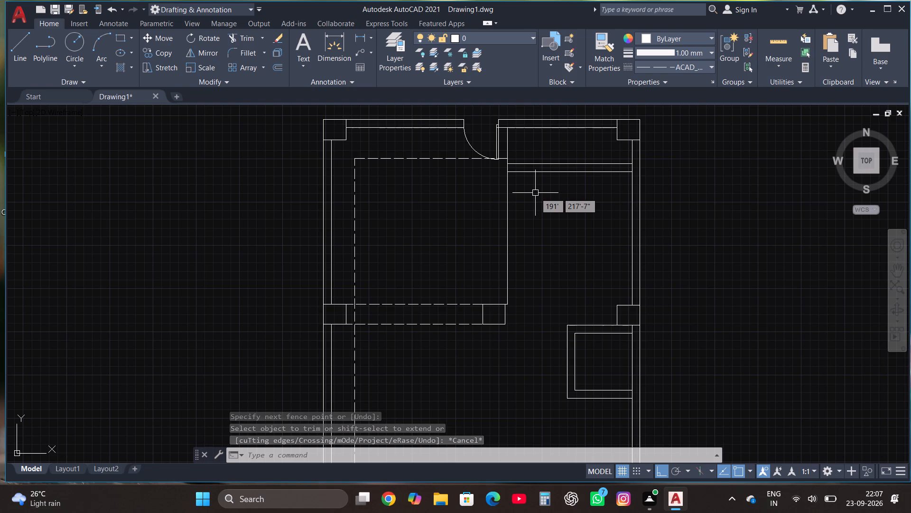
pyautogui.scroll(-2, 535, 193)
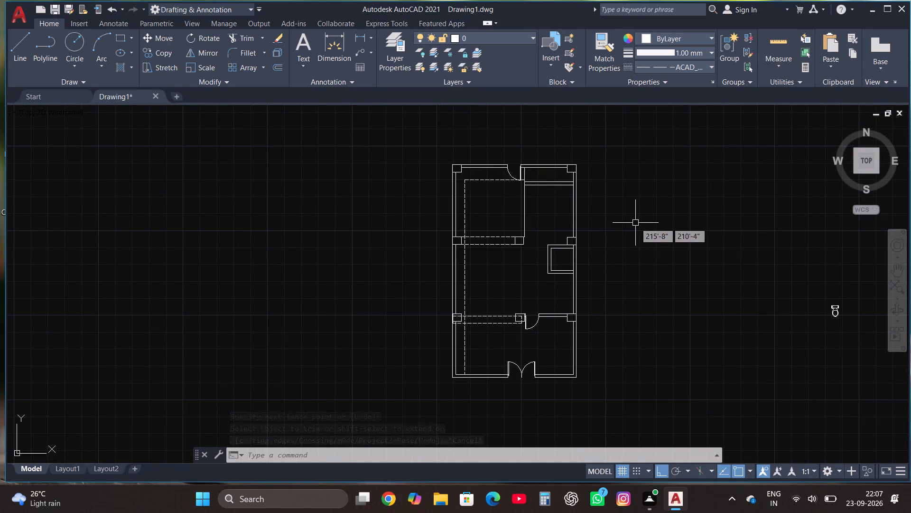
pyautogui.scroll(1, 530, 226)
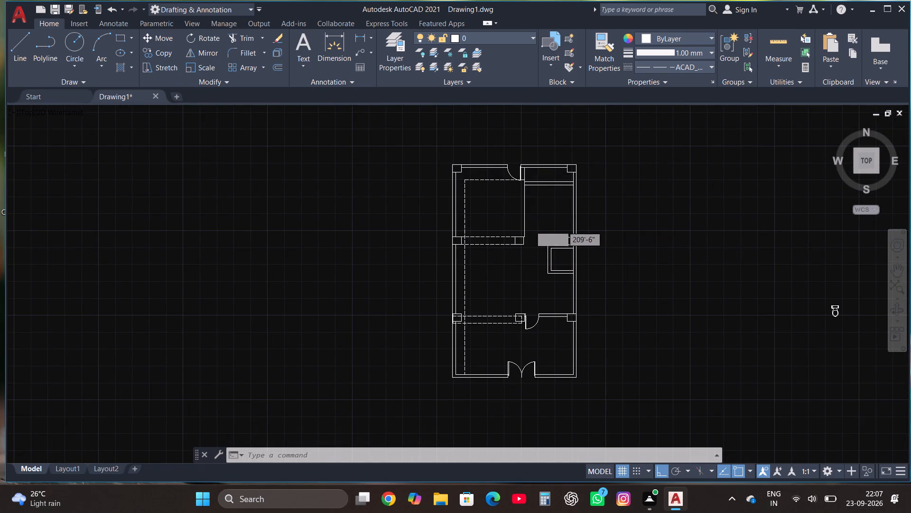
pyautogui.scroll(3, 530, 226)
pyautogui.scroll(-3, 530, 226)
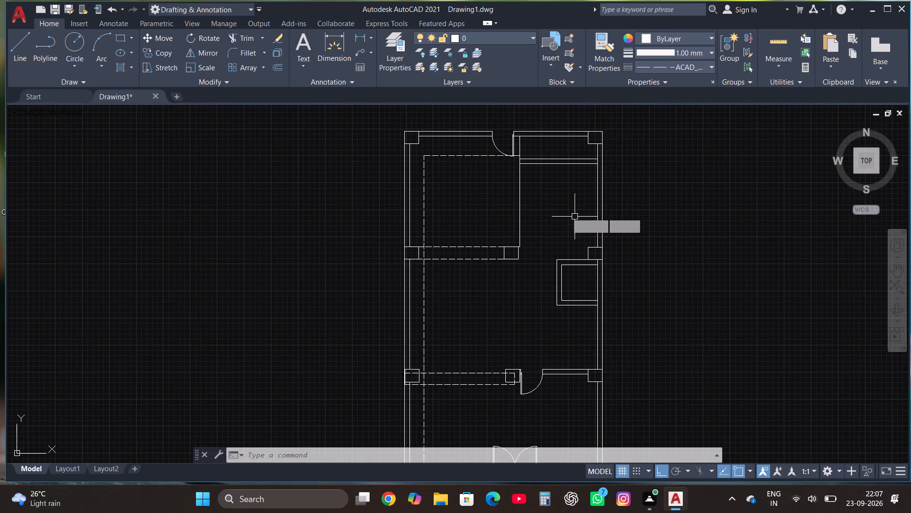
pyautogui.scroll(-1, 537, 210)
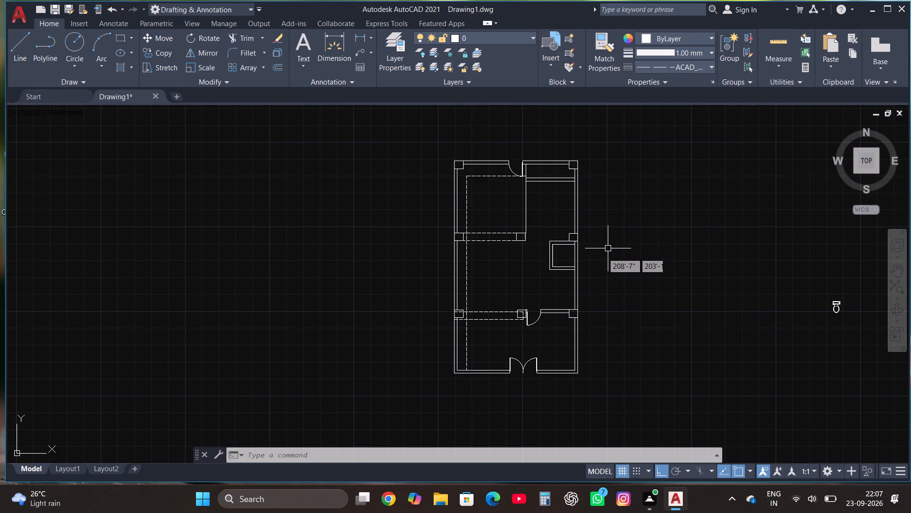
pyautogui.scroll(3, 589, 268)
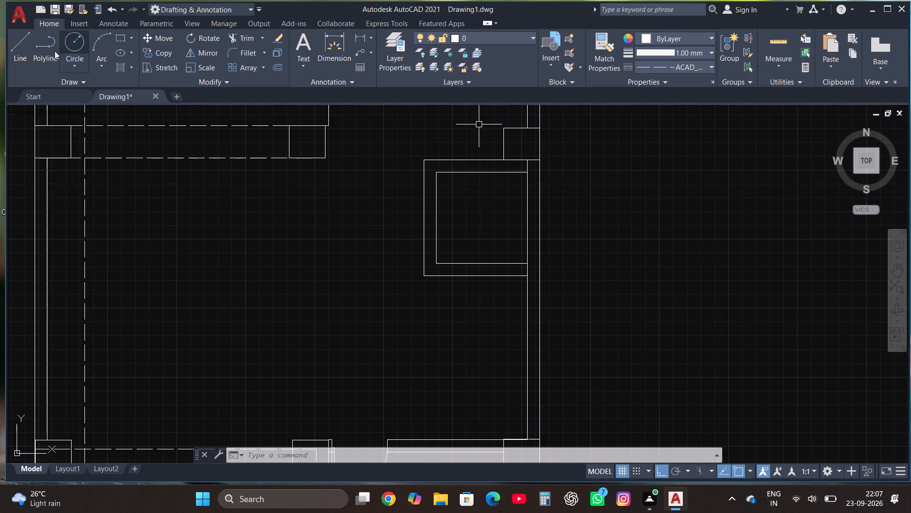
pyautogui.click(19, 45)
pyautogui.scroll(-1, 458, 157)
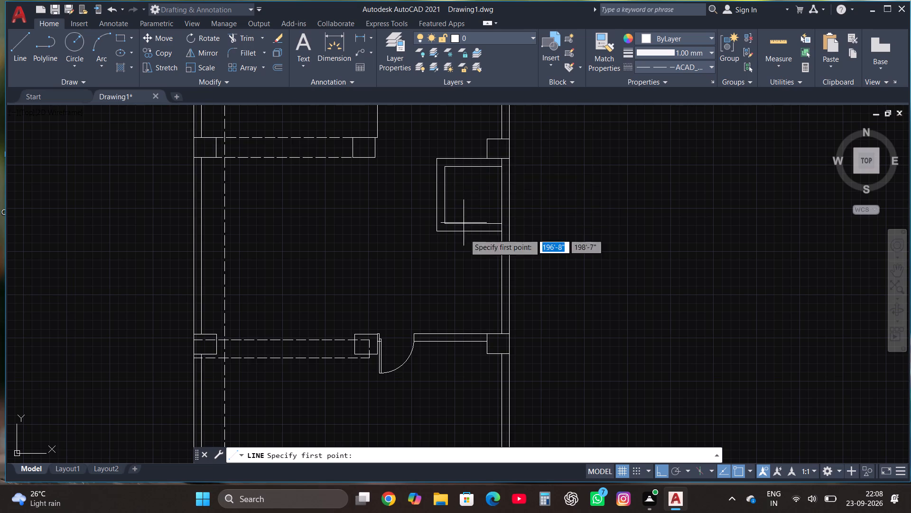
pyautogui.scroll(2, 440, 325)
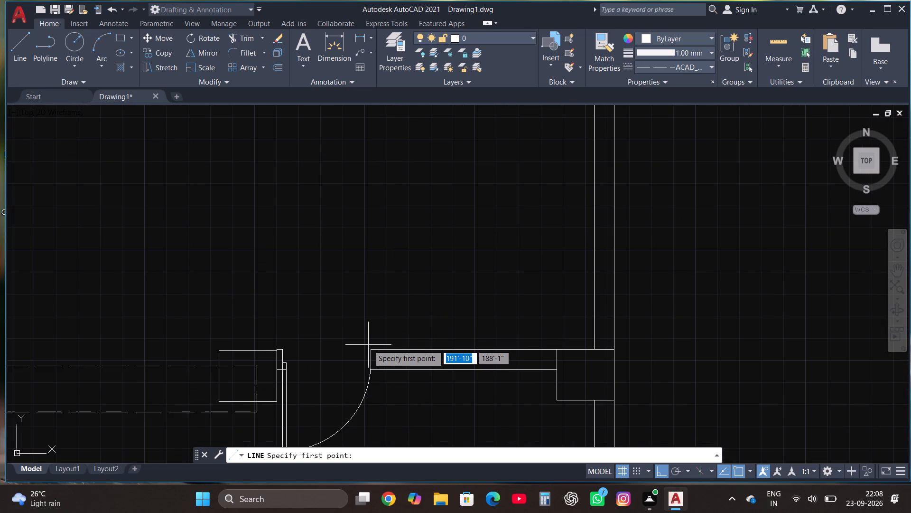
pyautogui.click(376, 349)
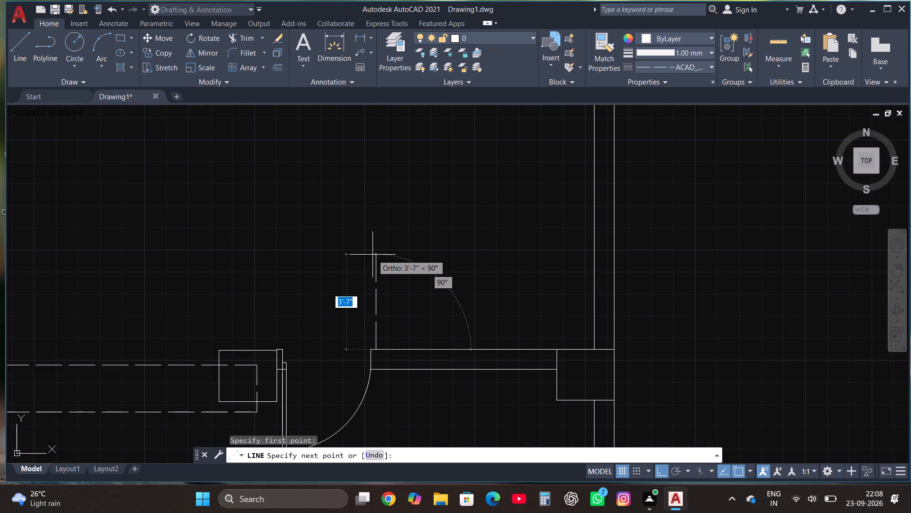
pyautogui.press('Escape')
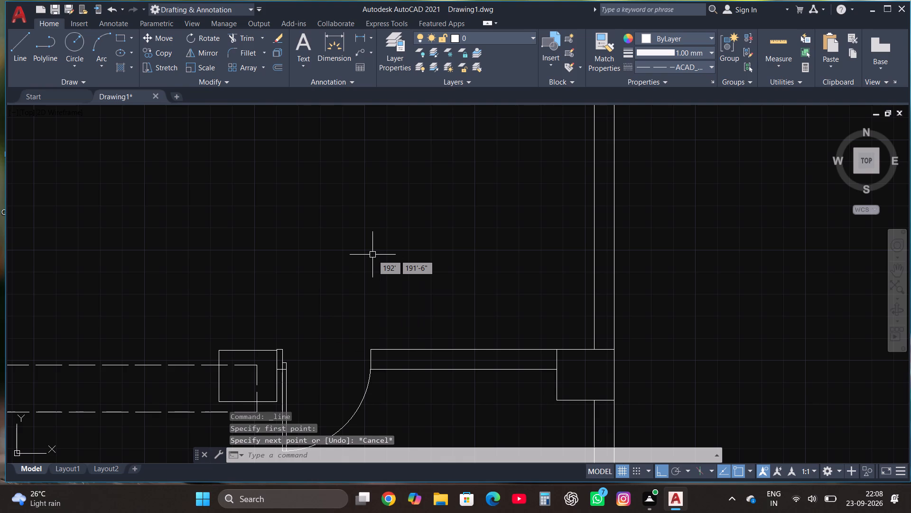
# Make ByLayer the current linetype in the Linetype Manager.
pyautogui.write('LIN')
pyautogui.click(430, 288)
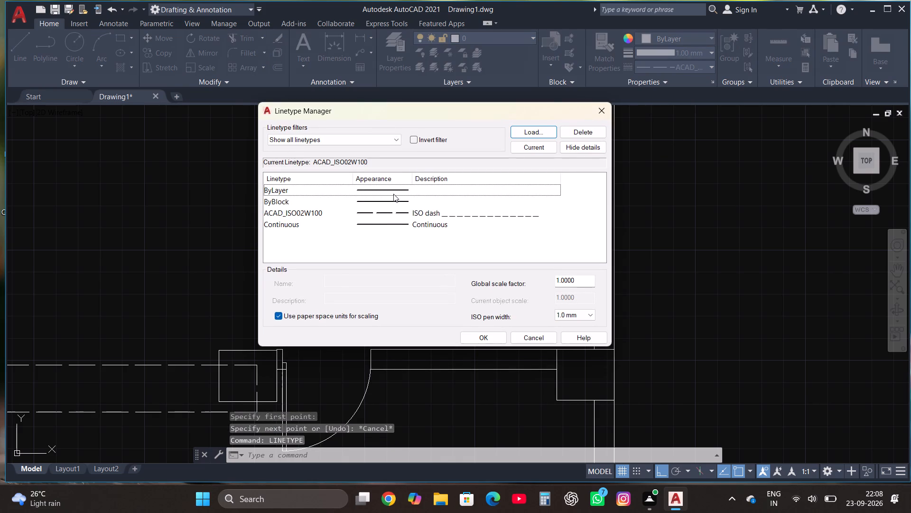
pyautogui.click(393, 194)
pyautogui.click(527, 146)
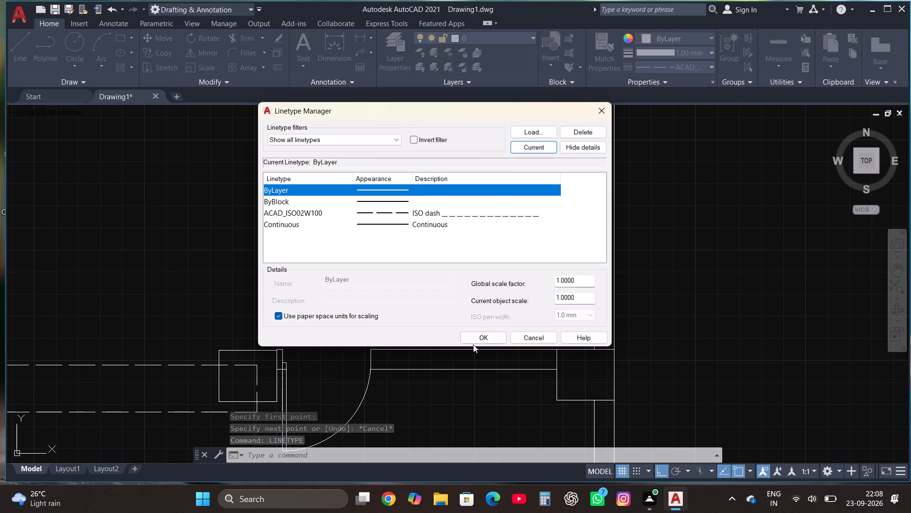
pyautogui.click(489, 328)
pyautogui.click(485, 338)
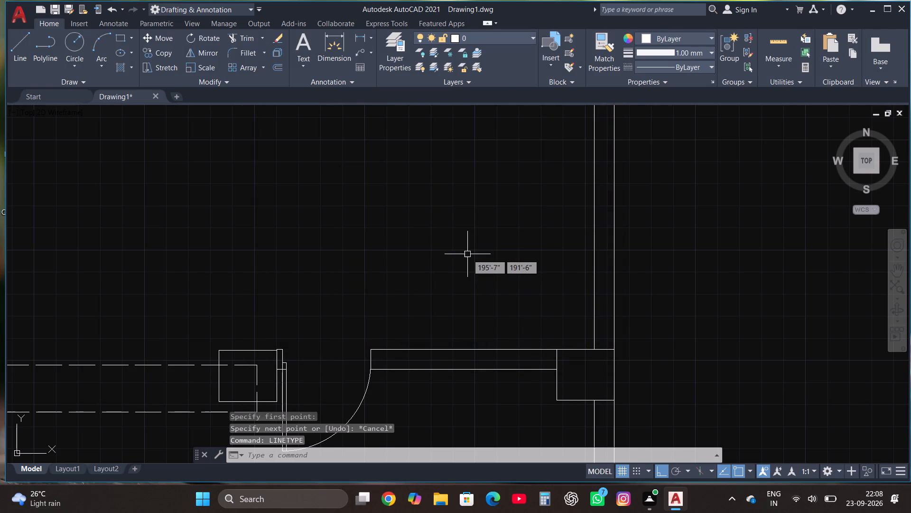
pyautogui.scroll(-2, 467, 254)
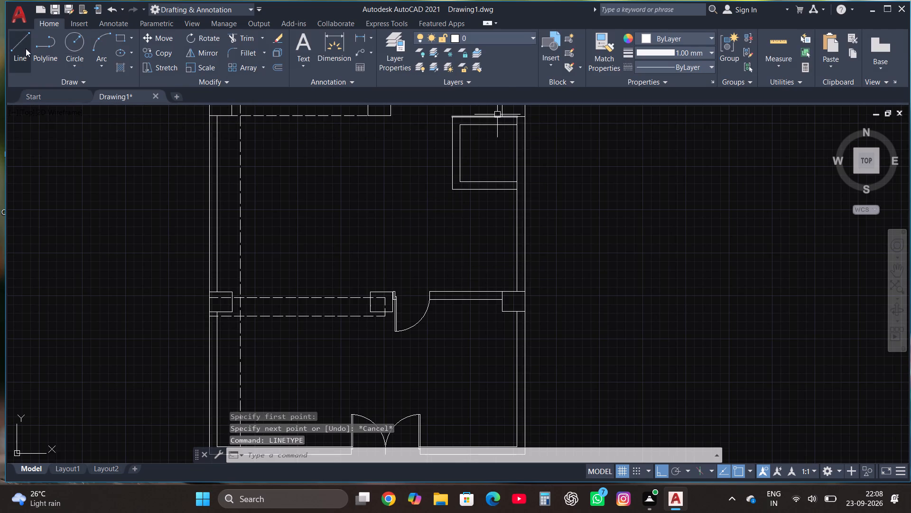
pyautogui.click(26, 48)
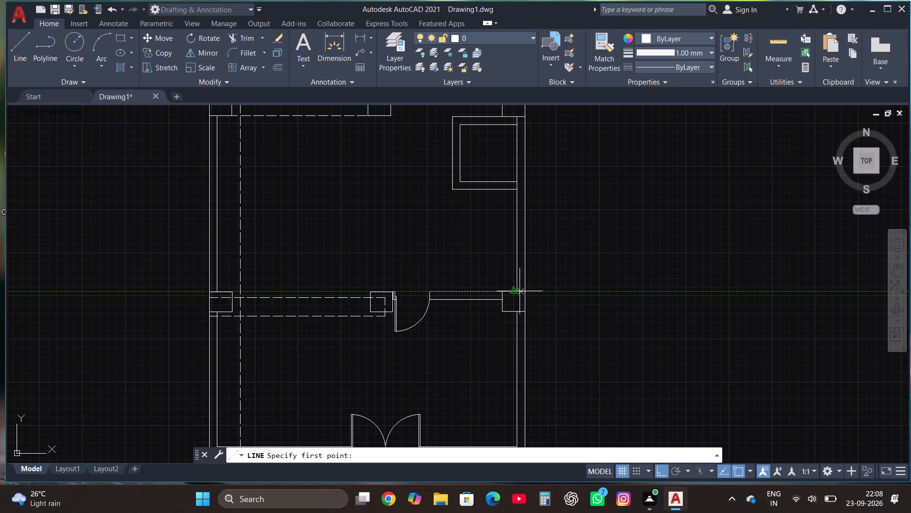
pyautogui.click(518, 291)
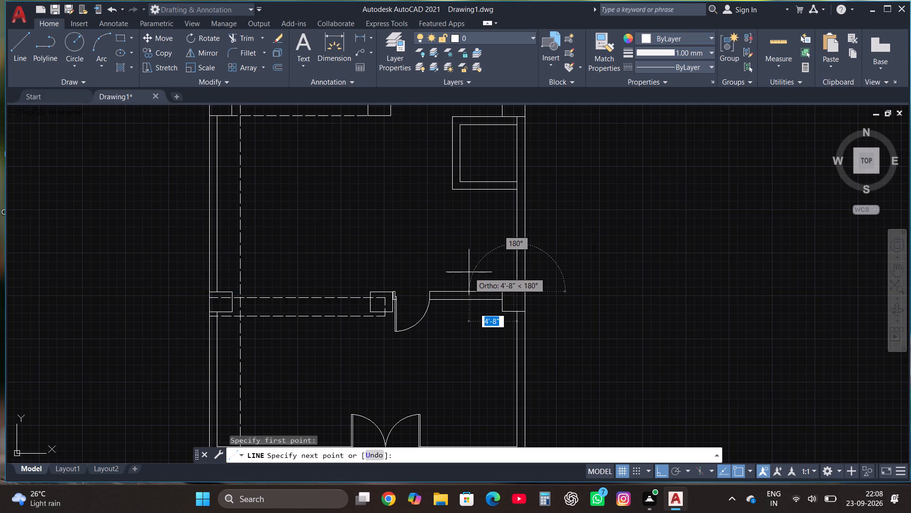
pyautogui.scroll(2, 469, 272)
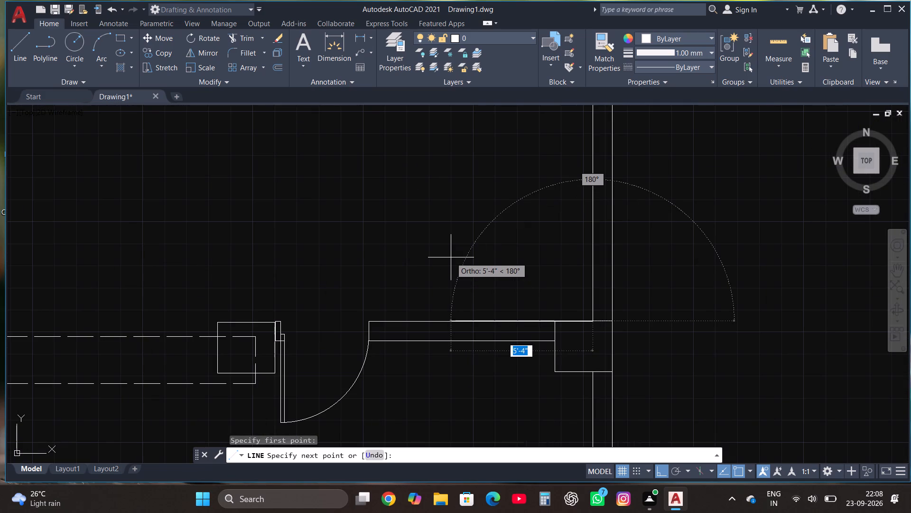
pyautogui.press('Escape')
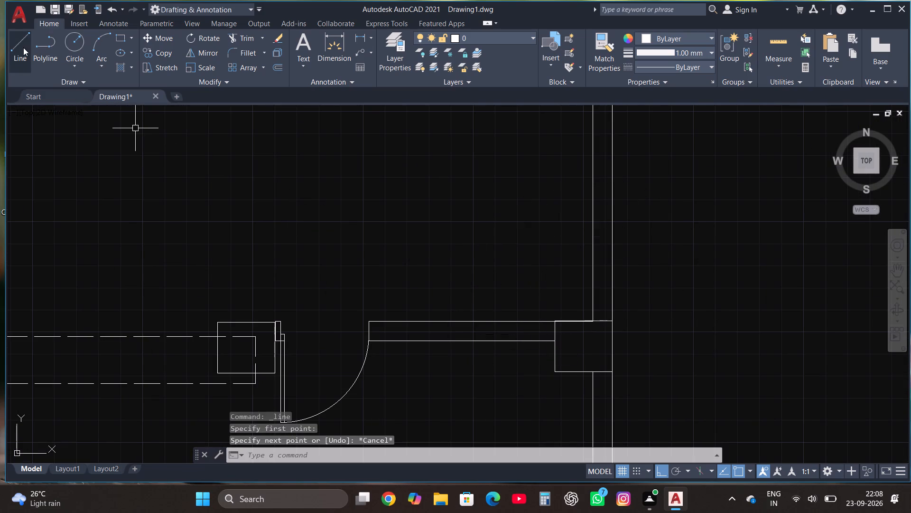
# Draw a line 3' along the lower partition from the right wall's inner face, continuing vertically upward to just below the square enclosure.
pyautogui.click(23, 48)
pyautogui.scroll(3, 579, 354)
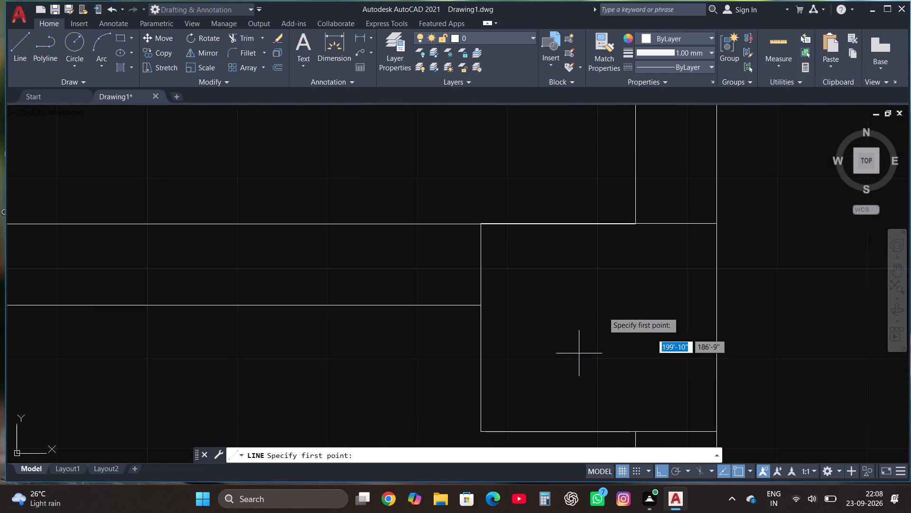
pyautogui.click(635, 224)
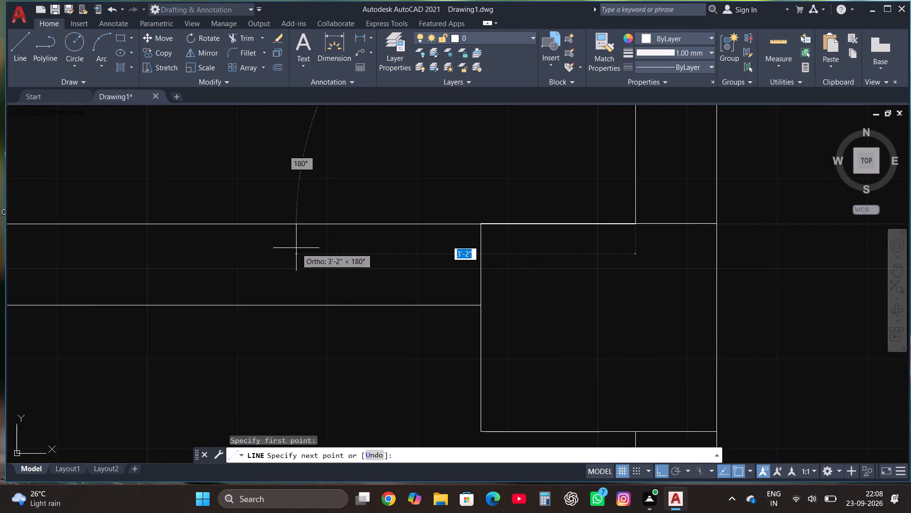
pyautogui.write("3'")
pyautogui.press('Return')
pyautogui.scroll(-3, 296, 250)
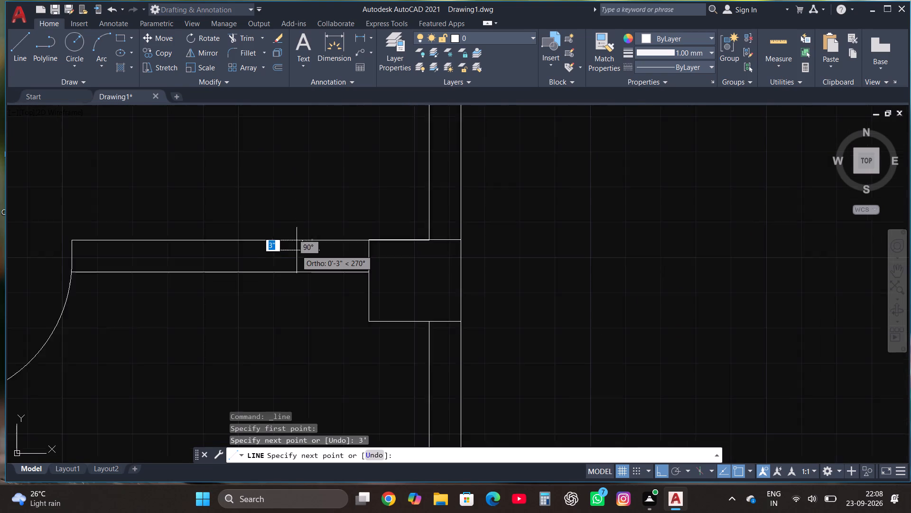
pyautogui.scroll(-2, 300, 257)
pyautogui.scroll(1, 311, 158)
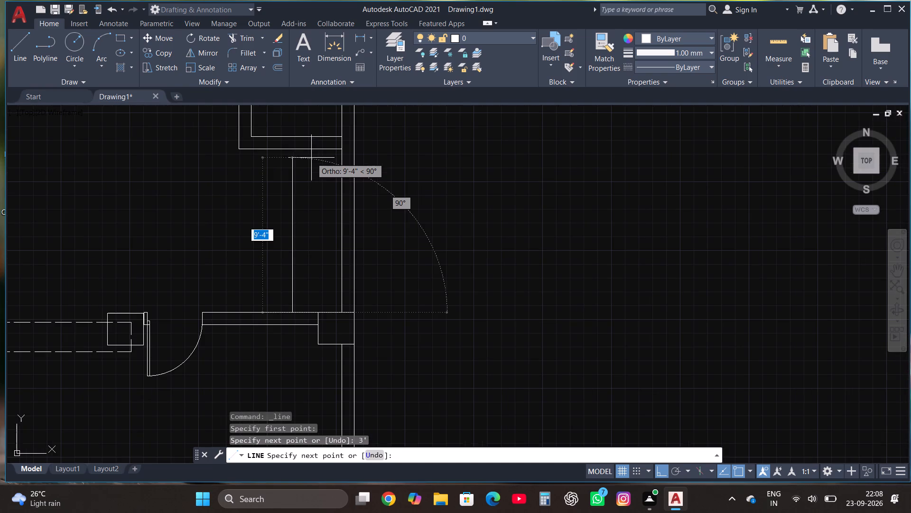
pyautogui.click(307, 183)
pyautogui.press('Escape')
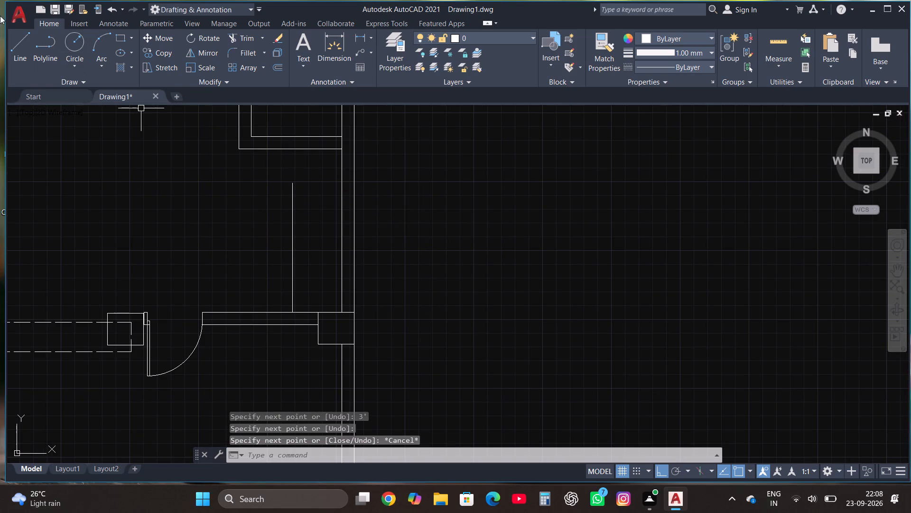
# Draw a line 3' down the right wall's inner face from the square enclosure's lower edge, continuing horizontally leftward past the vertical line.
pyautogui.click(15, 46)
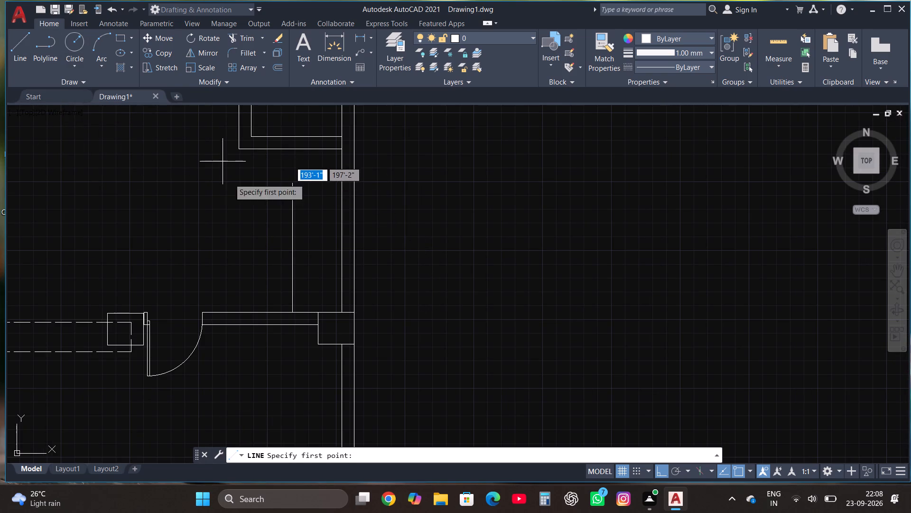
pyautogui.scroll(-1, 286, 285)
pyautogui.scroll(1, 322, 216)
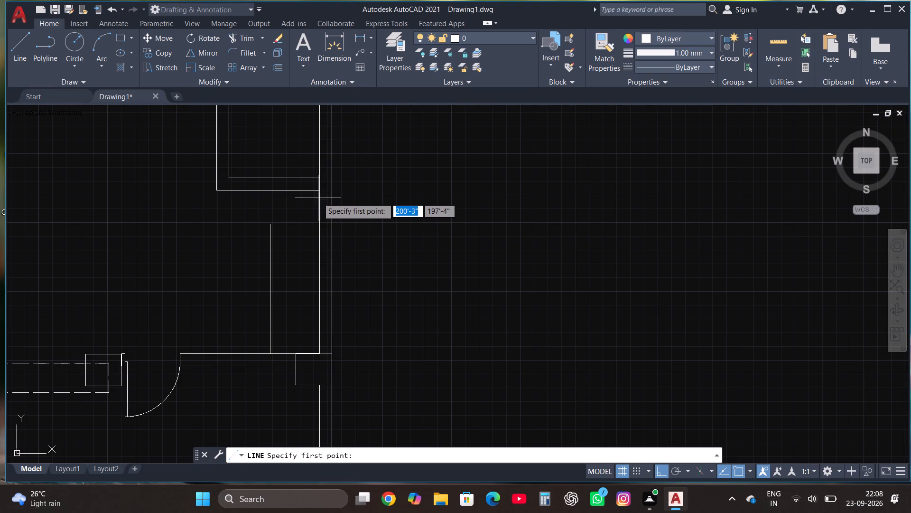
pyautogui.click(318, 191)
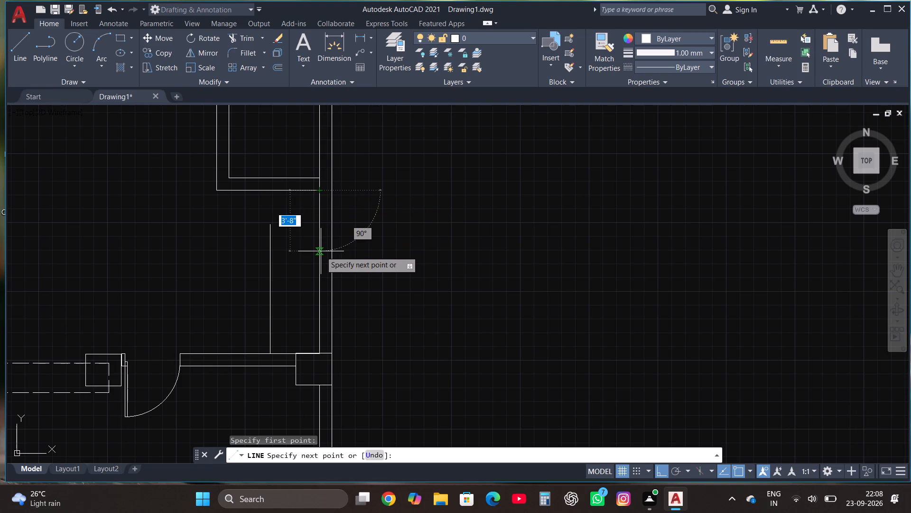
pyautogui.write("3'")
pyautogui.press('Return')
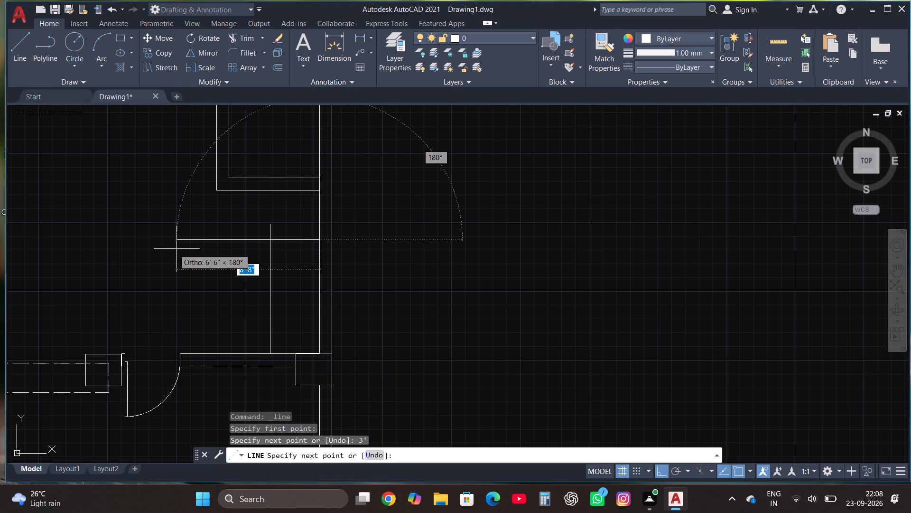
pyautogui.click(190, 245)
pyautogui.press('Escape')
pyautogui.scroll(-1, 307, 181)
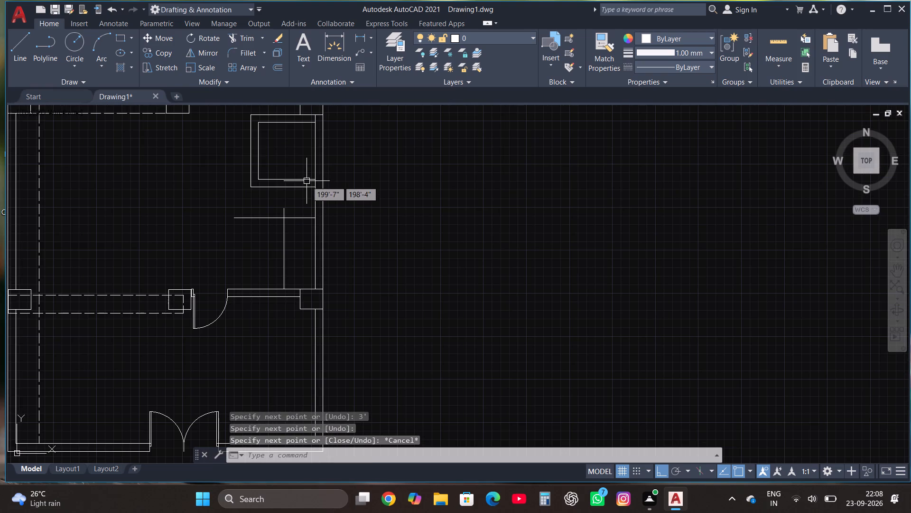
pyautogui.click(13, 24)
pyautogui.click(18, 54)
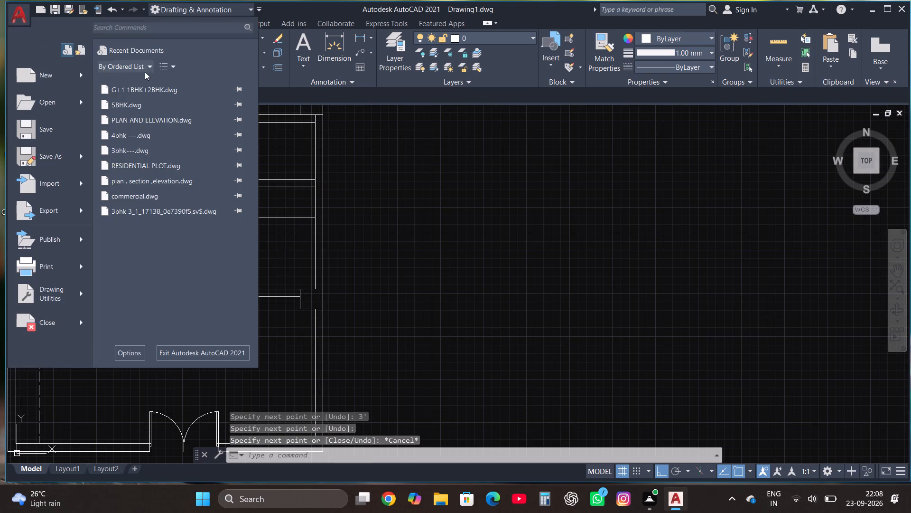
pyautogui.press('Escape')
# Draw a line 3' up the right wall's inner face from the lower partition, continuing horizontally leftward past the vertical line.
pyautogui.click(23, 50)
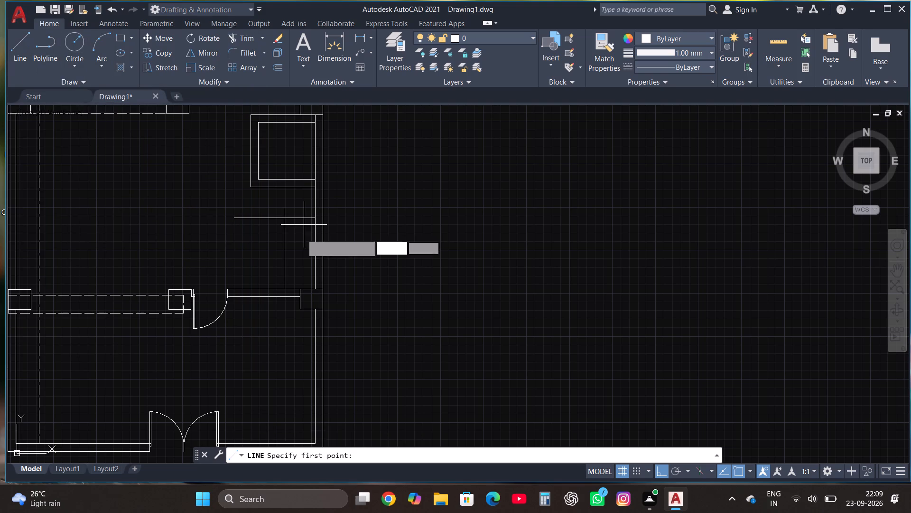
pyautogui.scroll(3, 300, 248)
pyautogui.scroll(-1, 361, 343)
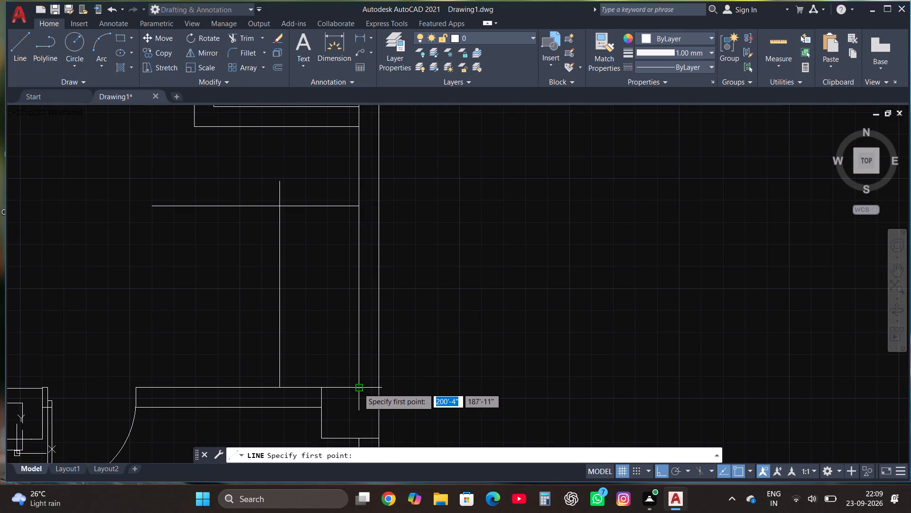
pyautogui.click(359, 388)
pyautogui.press('3')
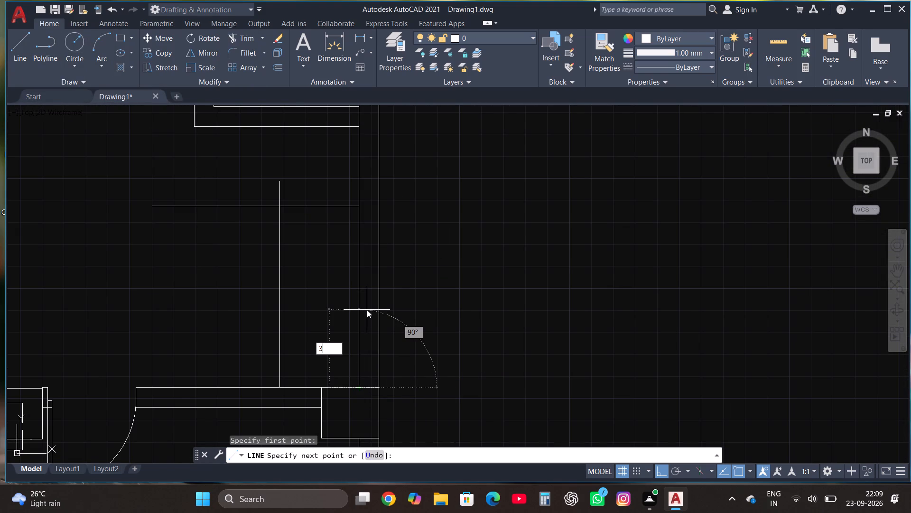
pyautogui.press("'")
pyautogui.press('Return')
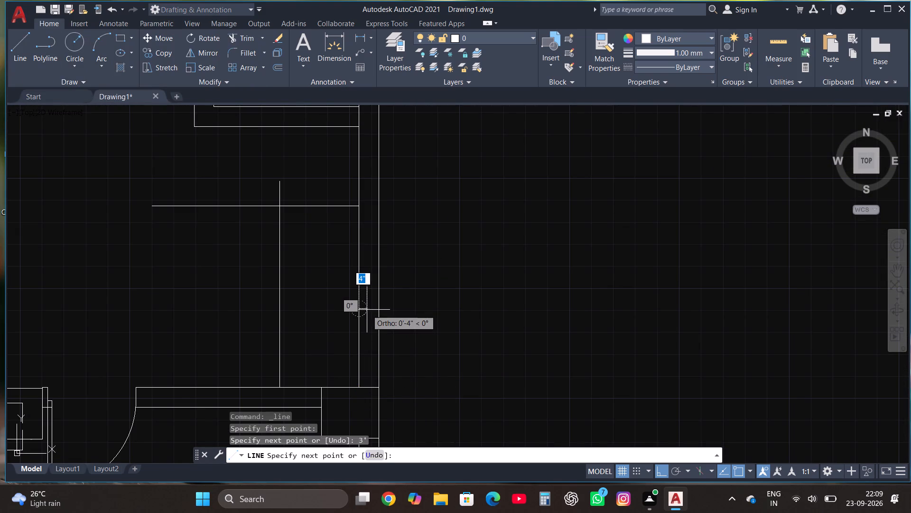
pyautogui.click(208, 307)
pyautogui.press('Escape')
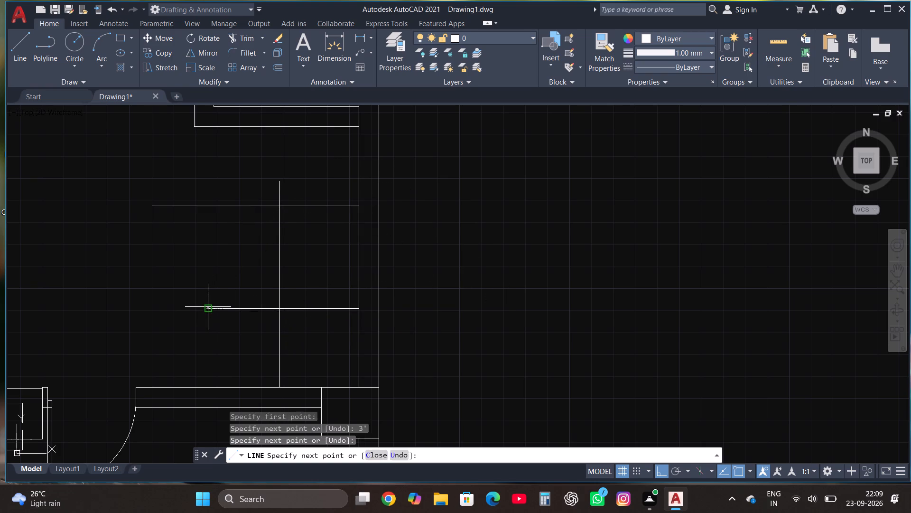
# Fillet the vertical line with the upper and lower horizontal lines, forming square corners on the side away from the right wall.
pyautogui.scroll(-2, 263, 269)
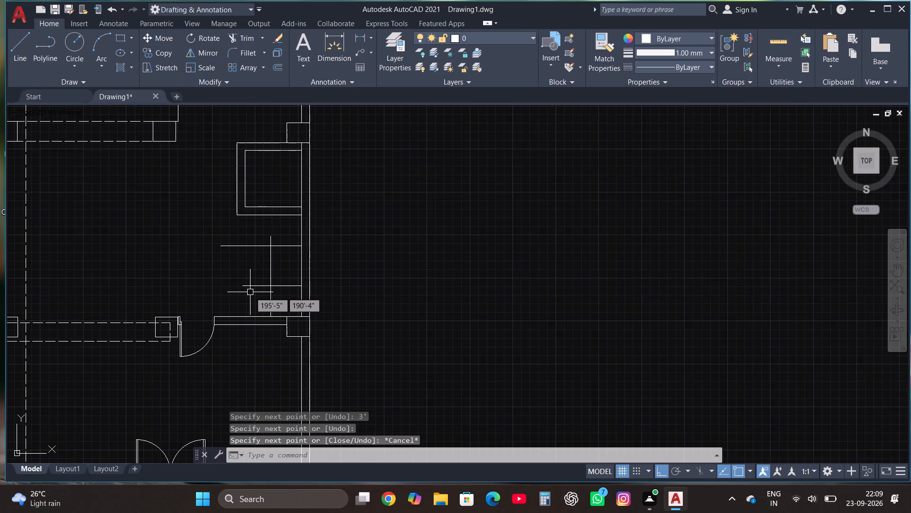
pyautogui.scroll(1, 250, 292)
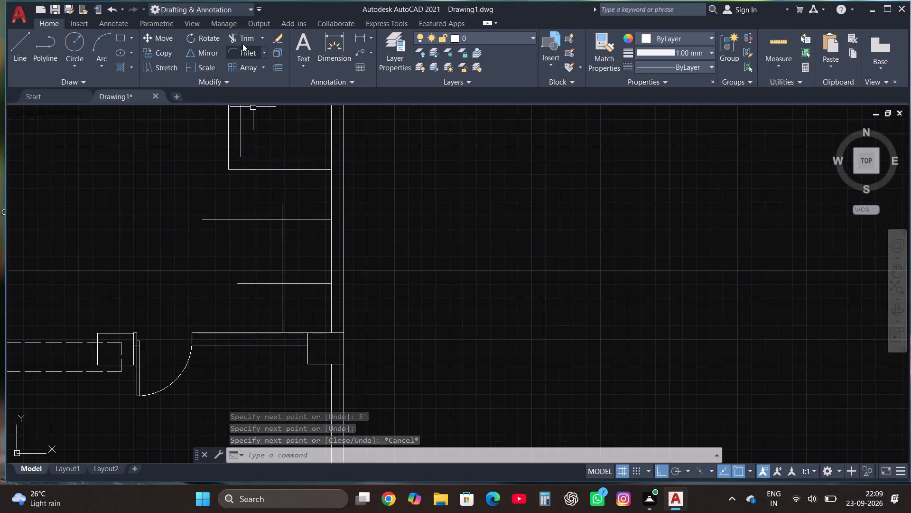
pyautogui.click(246, 51)
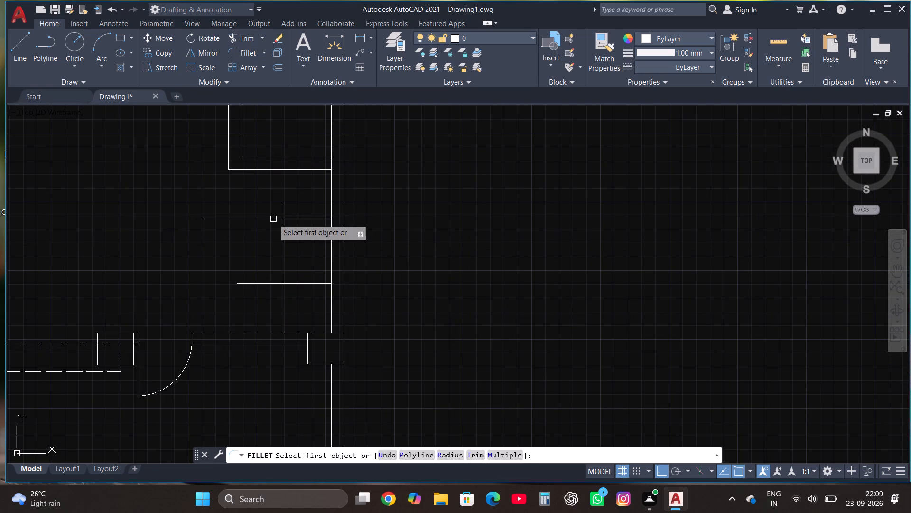
pyautogui.click(273, 219)
pyautogui.click(284, 237)
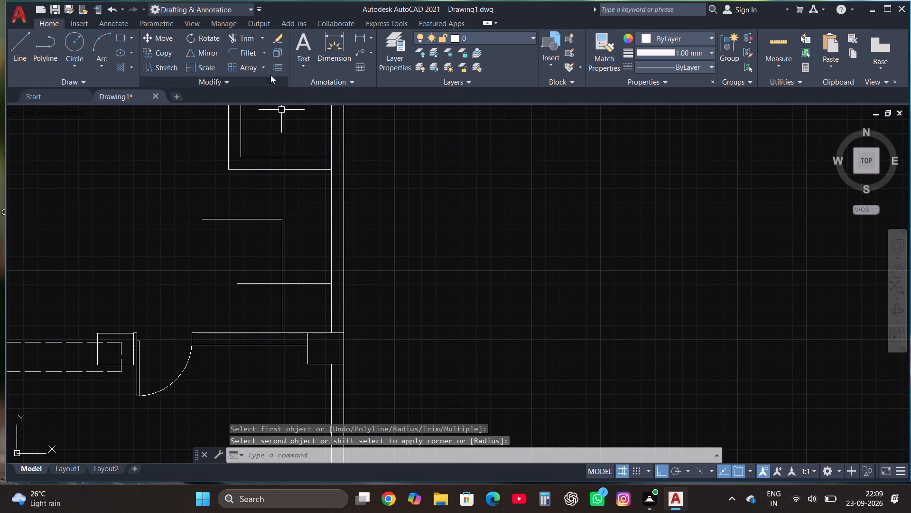
pyautogui.click(243, 50)
pyautogui.click(264, 283)
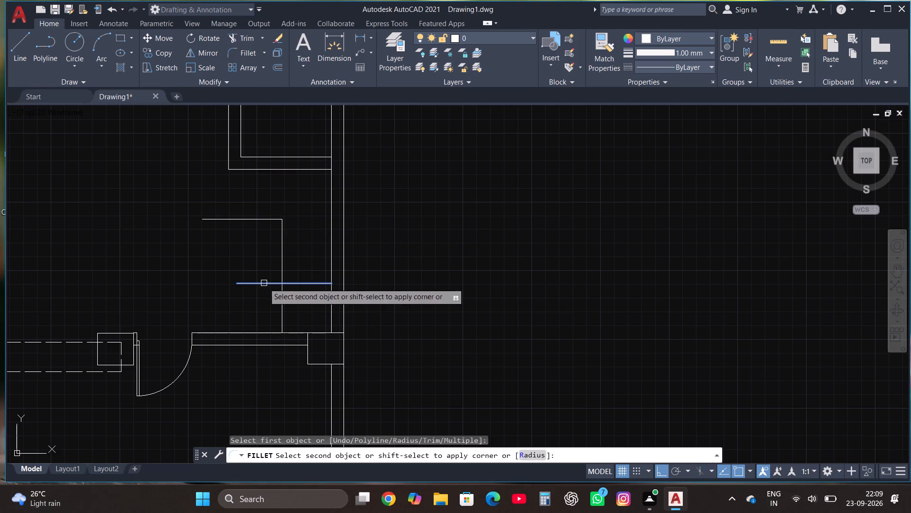
pyautogui.click(283, 247)
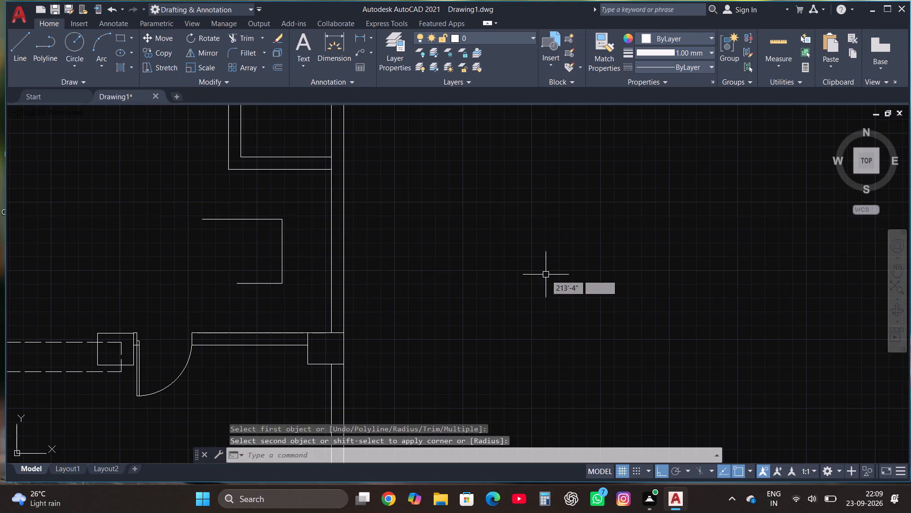
pyautogui.scroll(-2, 550, 276)
pyautogui.press('Escape')
# Extend the lower corner to the right wall with a horizontal line, and trim the overshoot past the wall's inner face.
pyautogui.scroll(1, 452, 268)
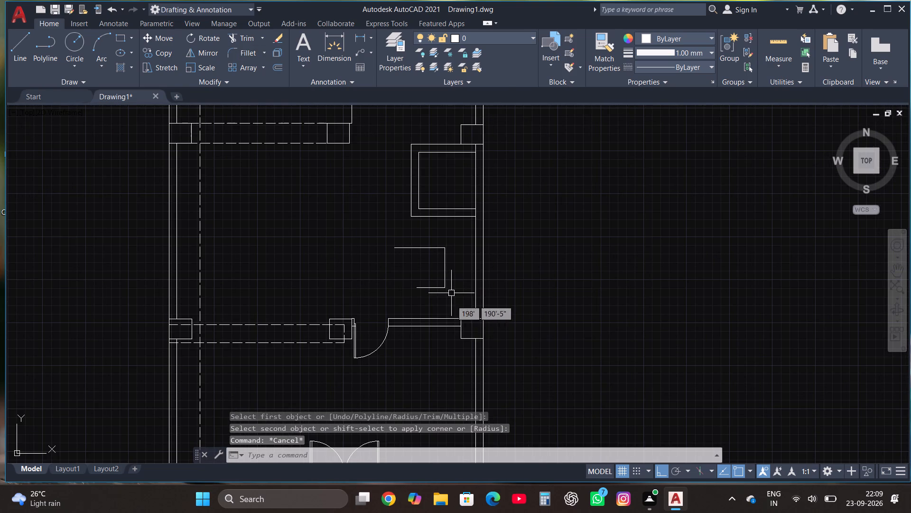
pyautogui.scroll(1, 455, 323)
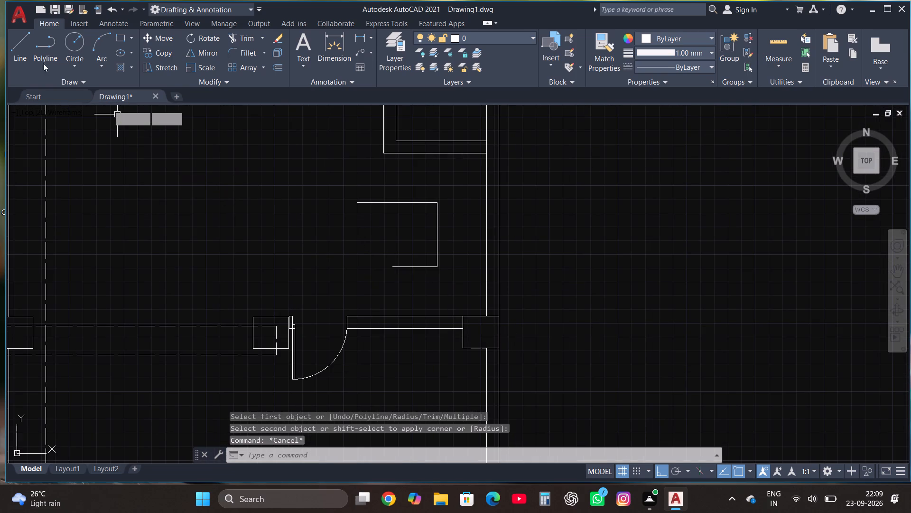
pyautogui.click(21, 45)
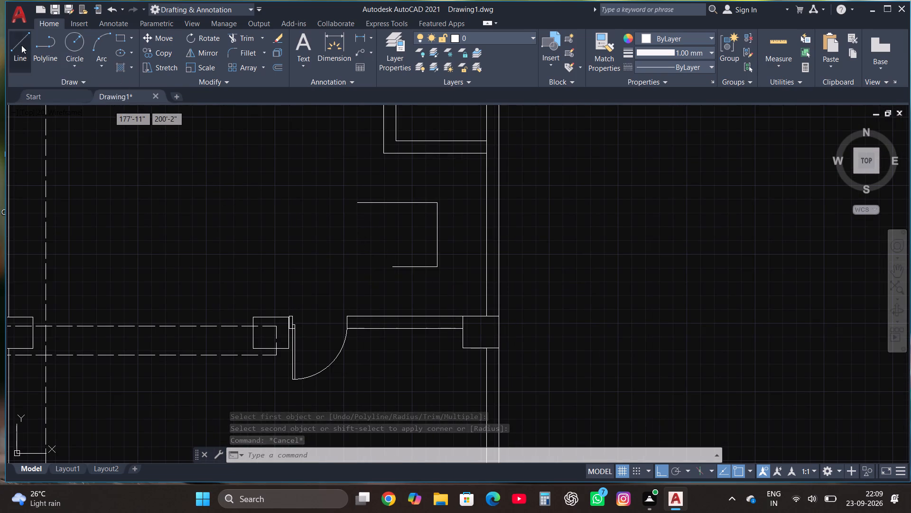
pyautogui.scroll(1, 474, 256)
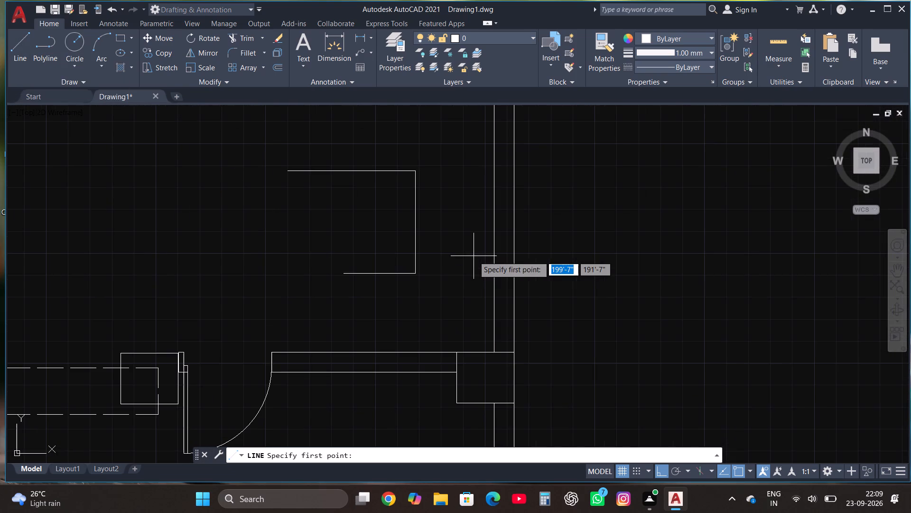
pyautogui.click(415, 274)
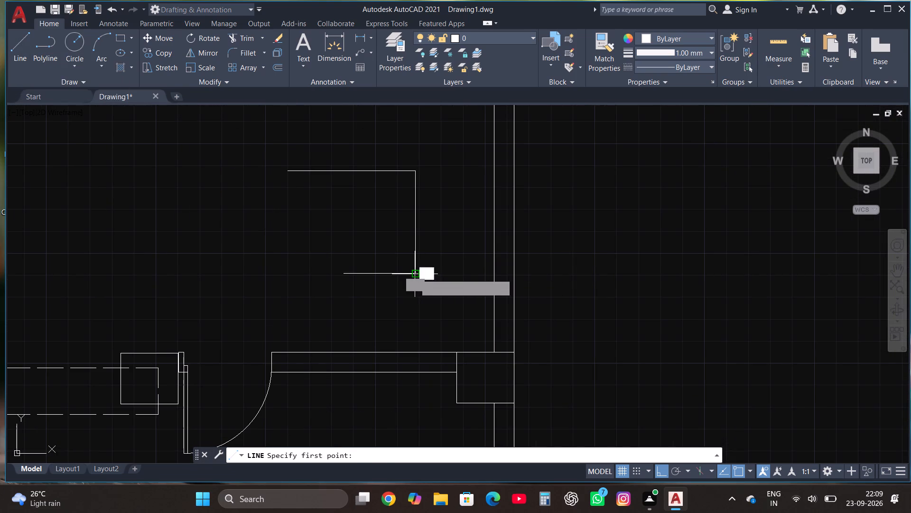
pyautogui.scroll(2, 501, 272)
pyautogui.click(501, 272)
pyautogui.press('Escape')
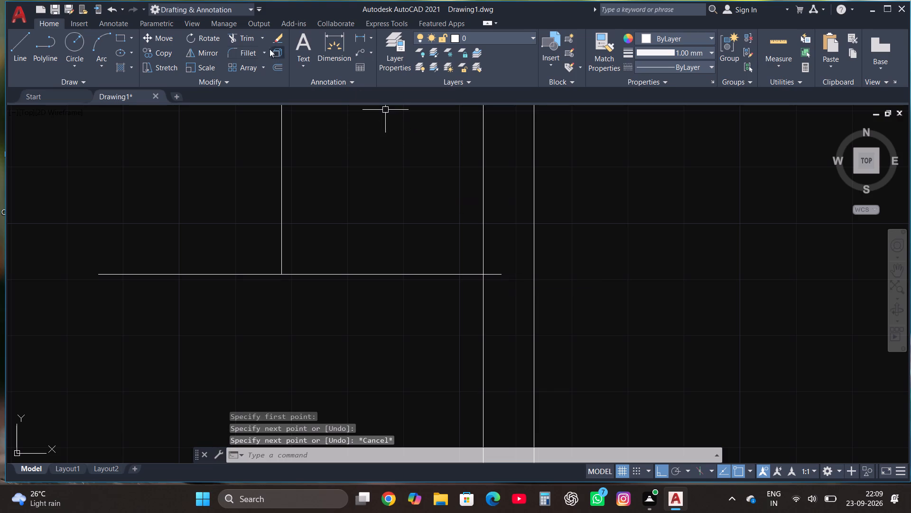
pyautogui.click(251, 38)
pyautogui.click(496, 273)
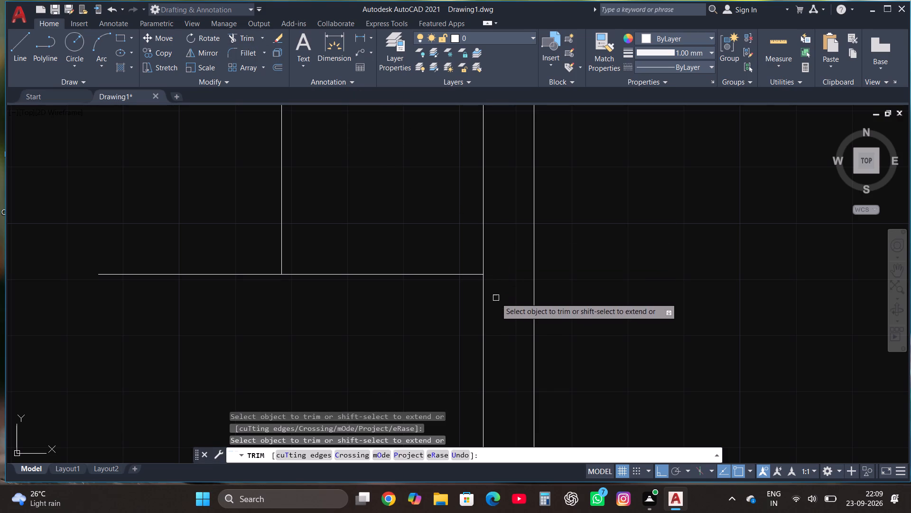
pyautogui.press('Escape')
# Extend the upper corner to the right wall with a horizontal line, and trim the overshoot past the wall's inner face.
pyautogui.scroll(-2, 495, 329)
pyautogui.click(28, 48)
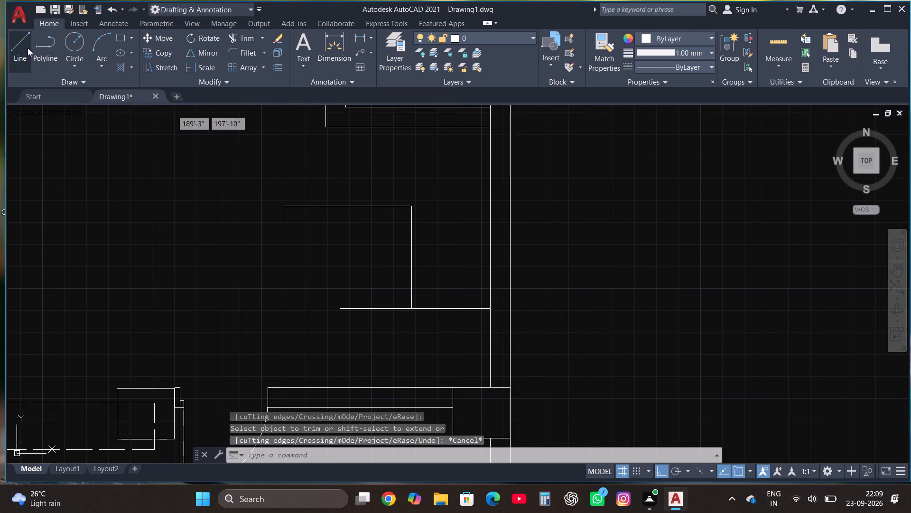
pyautogui.scroll(1, 348, 128)
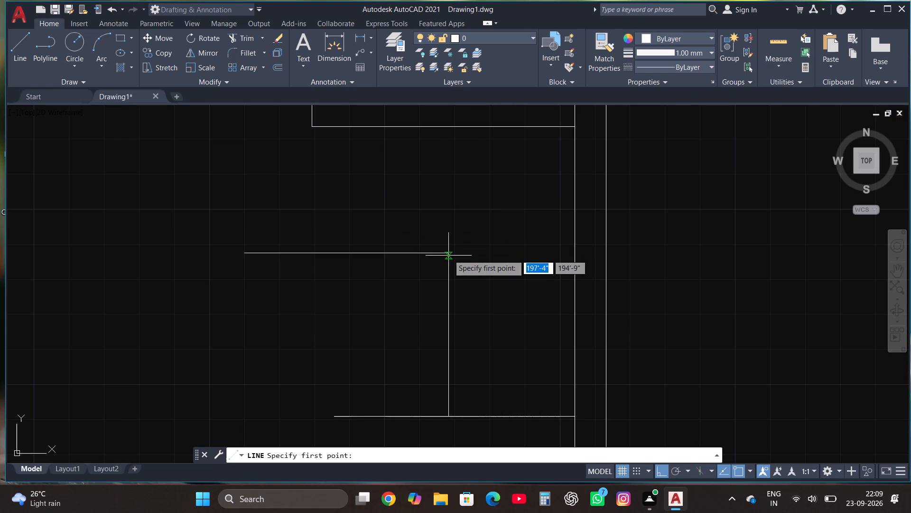
pyautogui.click(448, 255)
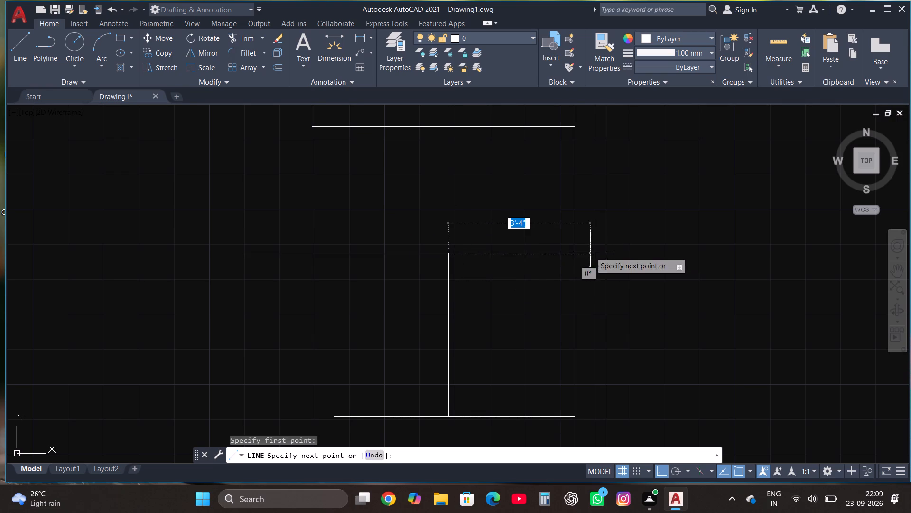
pyautogui.click(590, 252)
pyautogui.press('Escape')
pyautogui.click(232, 34)
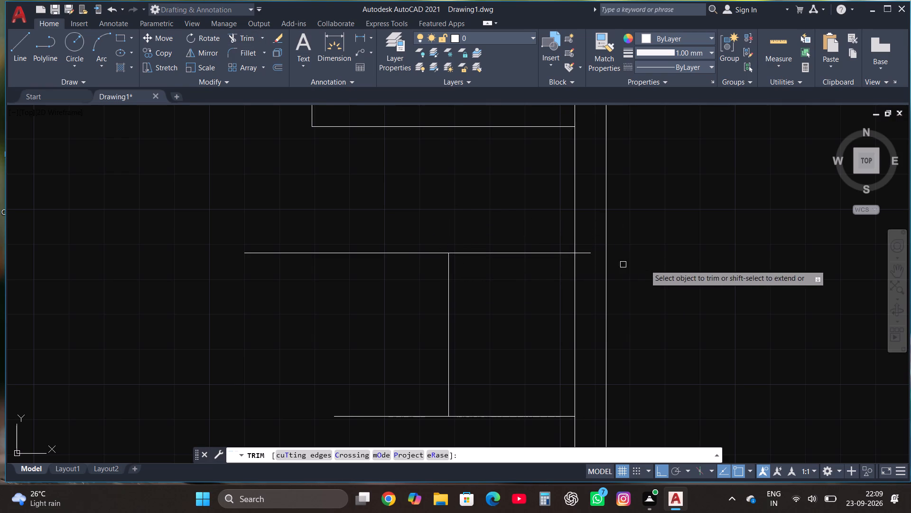
pyautogui.click(581, 260)
pyautogui.click(584, 231)
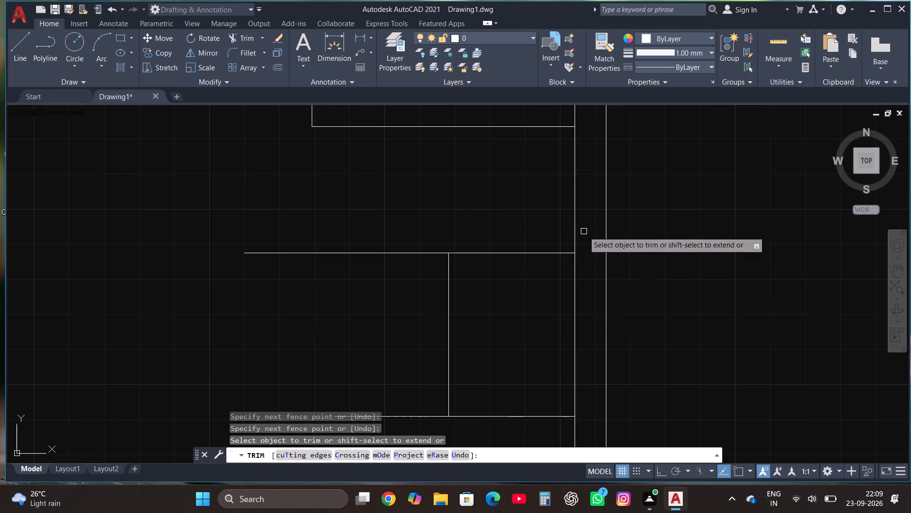
pyautogui.press('Escape')
# Draw a vertical line from the upper junction up to the square enclosure, and trim the overshoot above its lower edge.
pyautogui.click(26, 43)
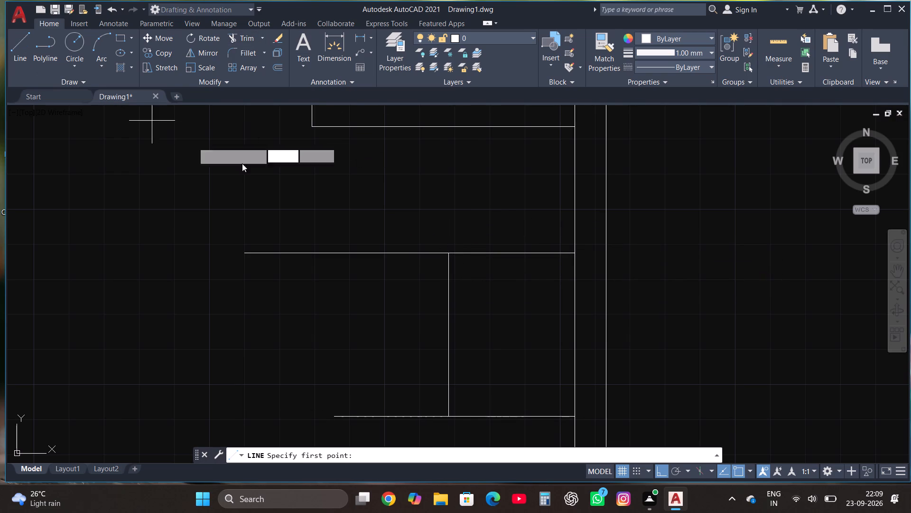
pyautogui.click(447, 253)
pyautogui.scroll(-1, 442, 185)
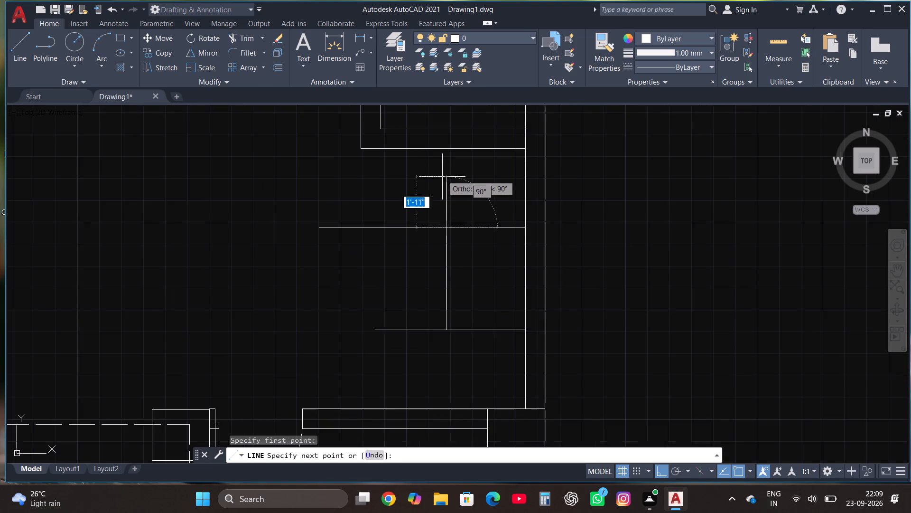
pyautogui.scroll(1, 441, 158)
pyautogui.click(442, 134)
pyautogui.press('Escape')
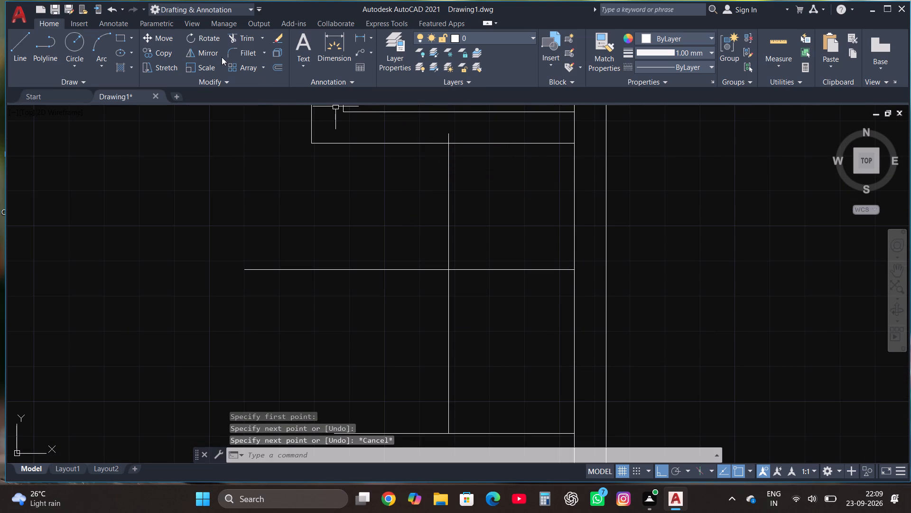
pyautogui.click(231, 39)
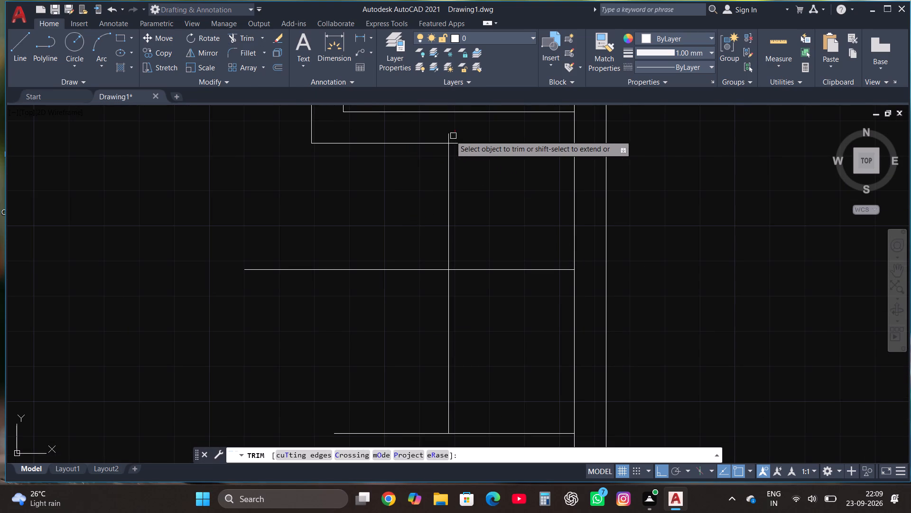
pyautogui.click(445, 135)
pyautogui.click(460, 135)
pyautogui.press('Escape')
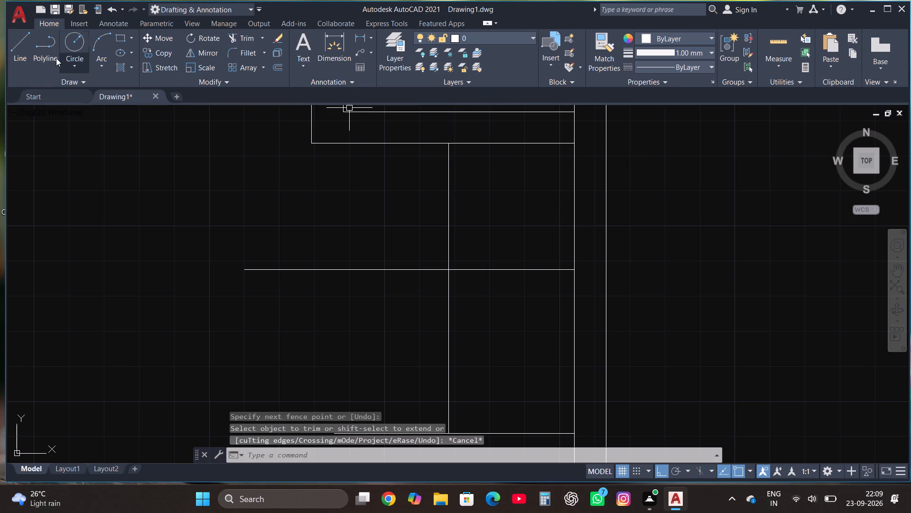
# Draw a vertical line from the lower junction down to the lower partition, and trim the overshoot inside the partition.
pyautogui.click(13, 49)
pyautogui.scroll(-2, 357, 251)
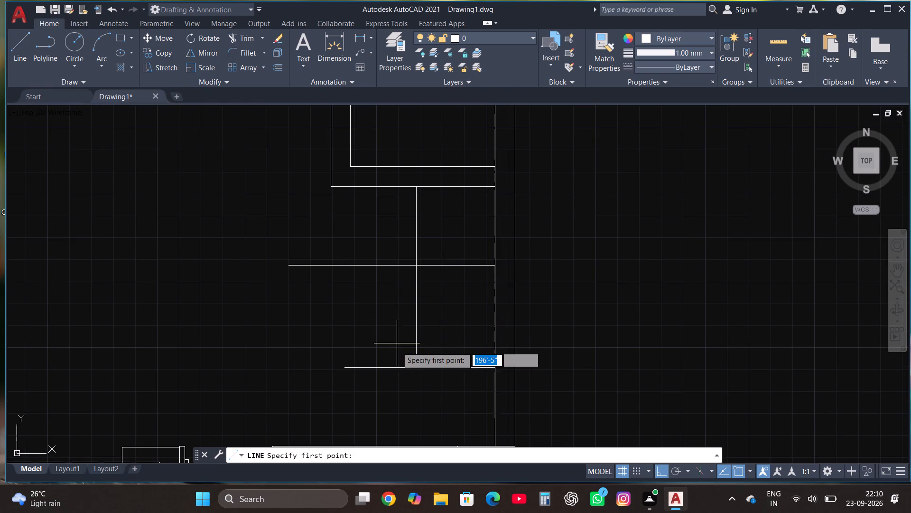
pyautogui.click(415, 369)
pyautogui.scroll(-3, 413, 352)
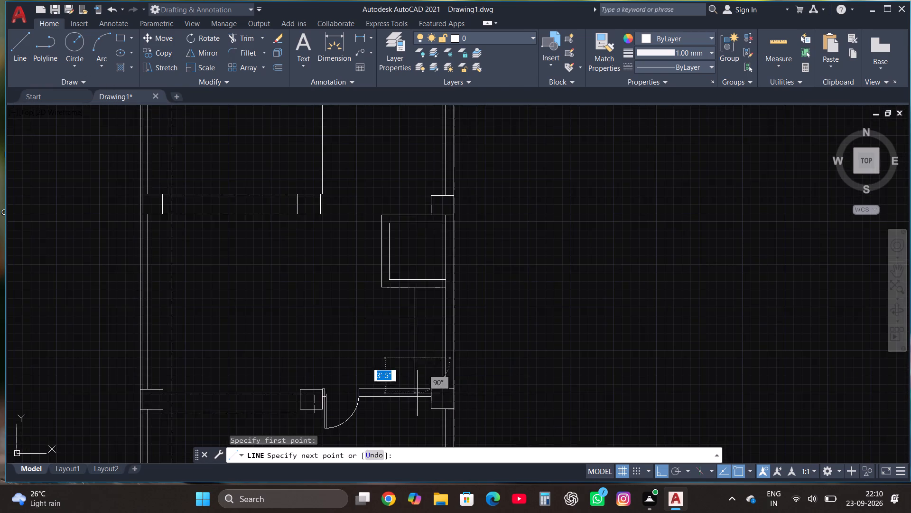
pyautogui.scroll(4, 417, 405)
pyautogui.click(391, 327)
pyautogui.press('Escape')
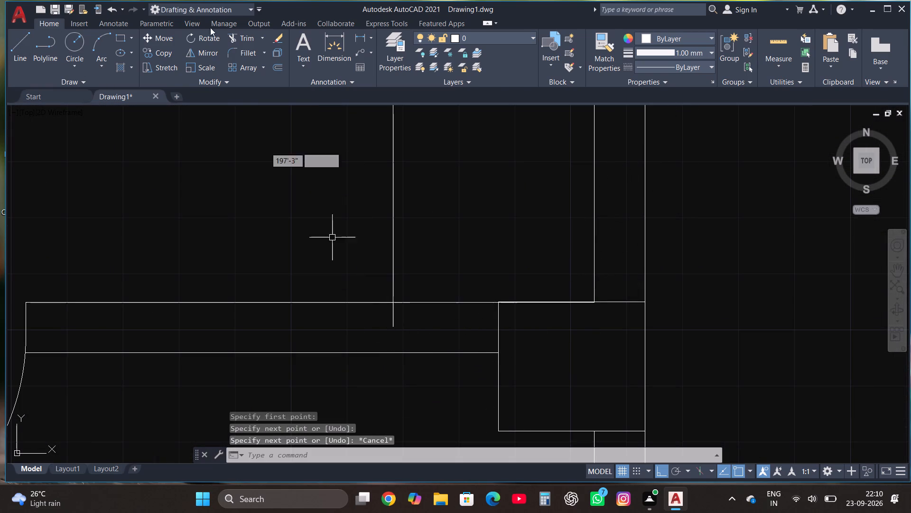
pyautogui.click(253, 38)
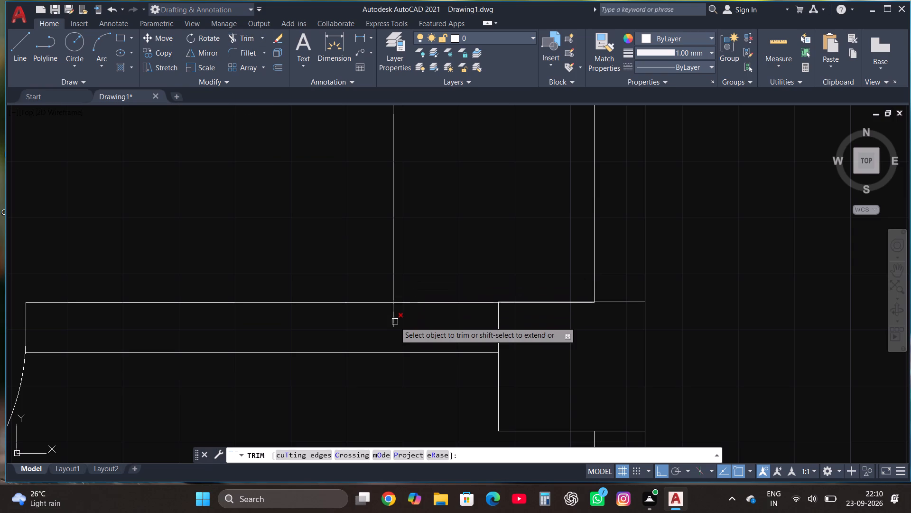
pyautogui.click(394, 322)
pyautogui.press('Escape')
pyautogui.scroll(-4, 395, 330)
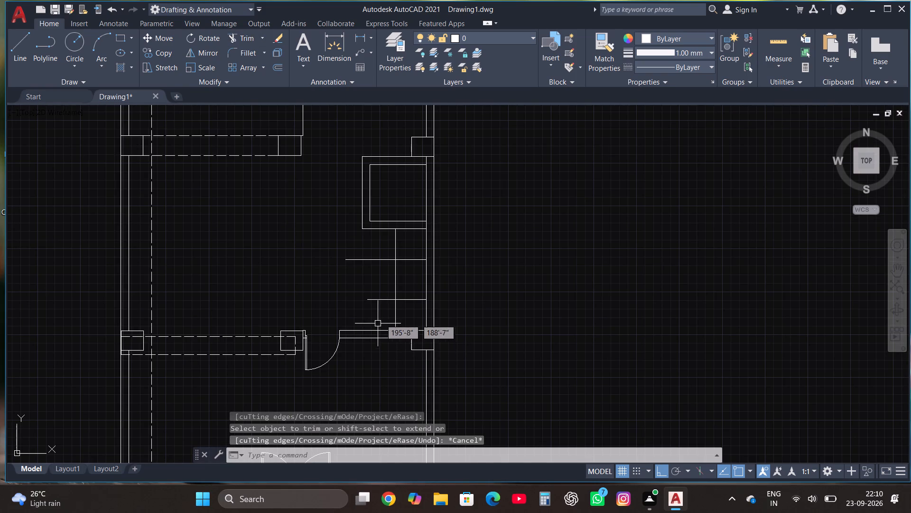
pyautogui.scroll(2, 392, 241)
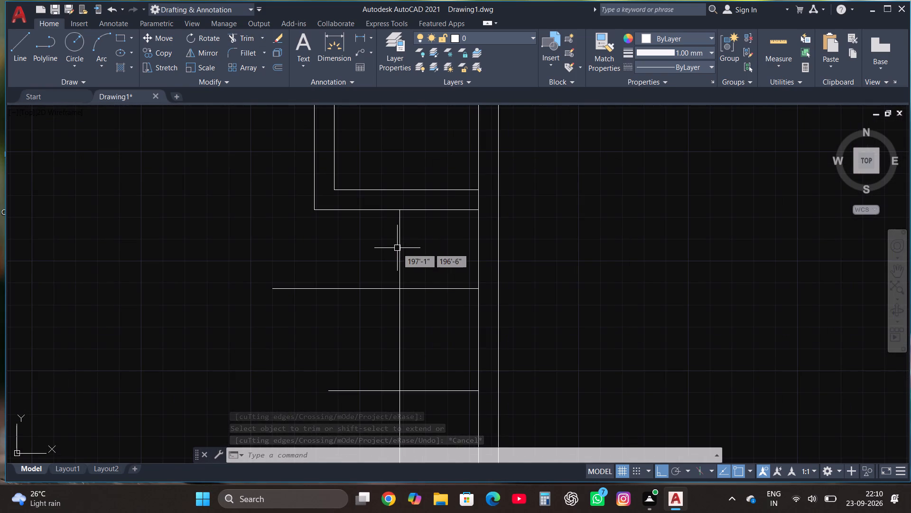
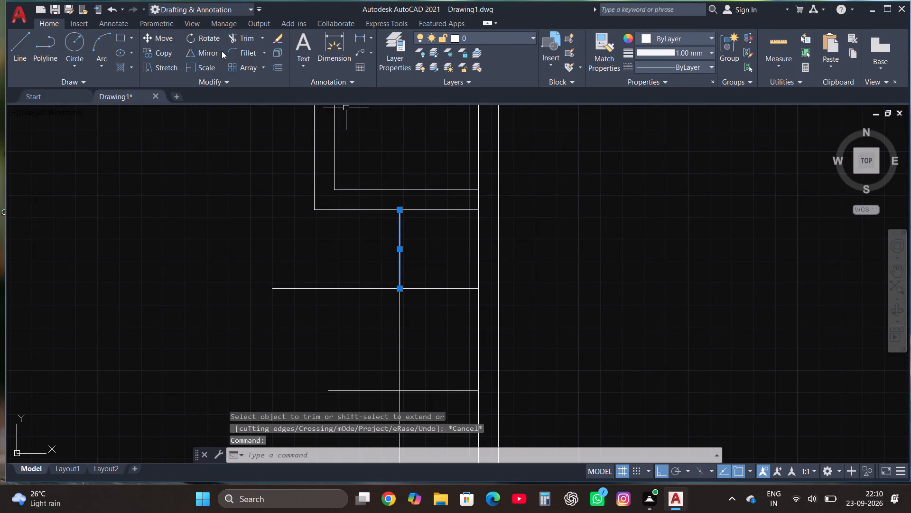
# Offset the vertical line below the square enclosure 8" repeatedly to the left, making six stair tread lines for the upper flight.
pyautogui.click(277, 68)
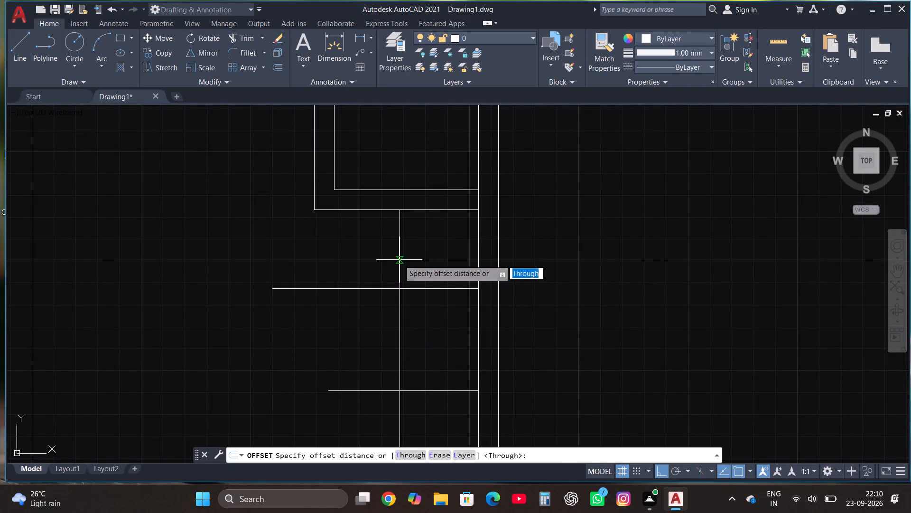
pyautogui.click(400, 260)
pyautogui.write('8"')
pyautogui.press('Return')
pyautogui.click(385, 264)
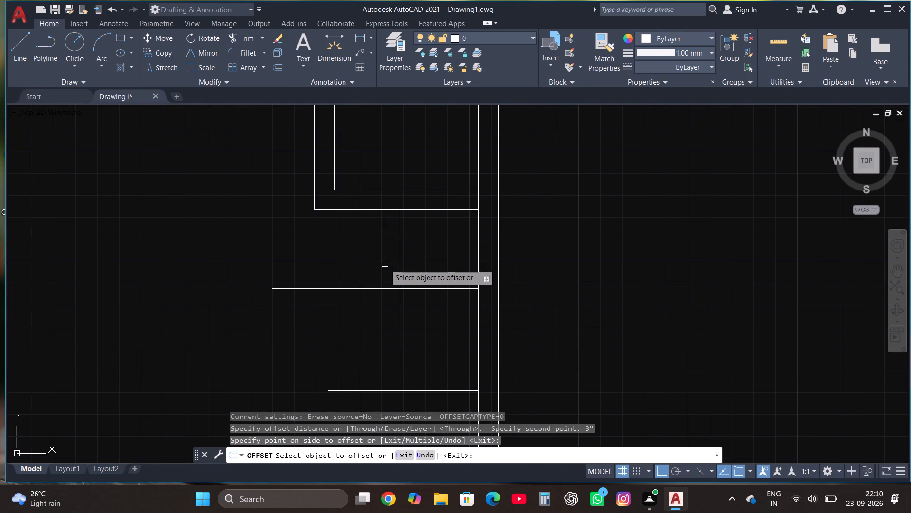
pyautogui.click(381, 256)
pyautogui.click(320, 258)
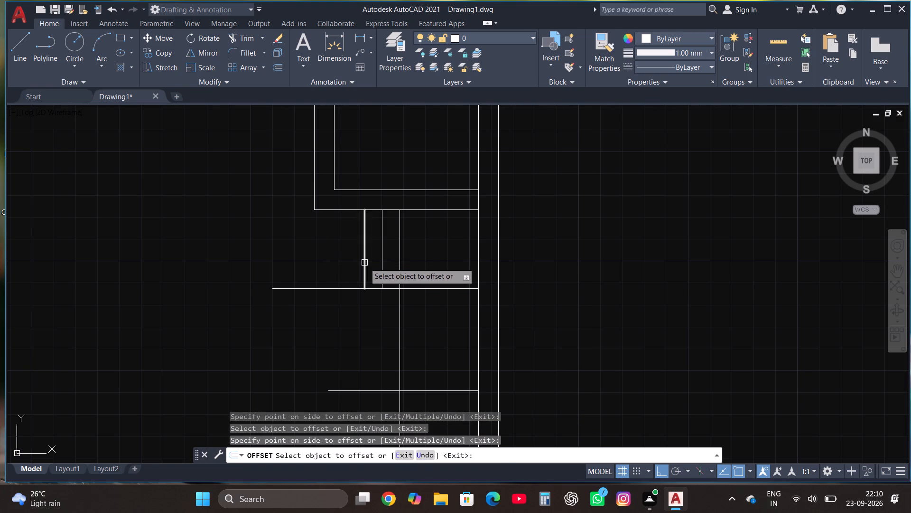
pyautogui.click(364, 263)
pyautogui.click(334, 249)
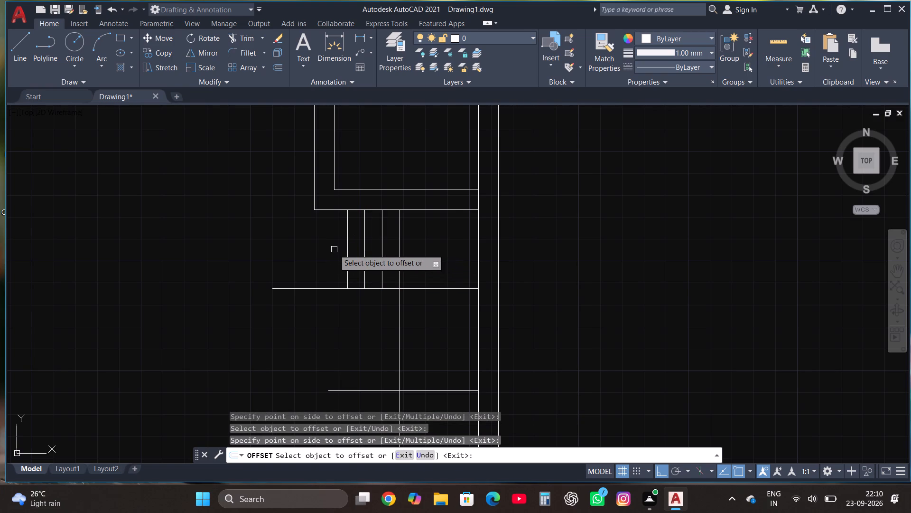
pyautogui.click(347, 257)
pyautogui.click(290, 244)
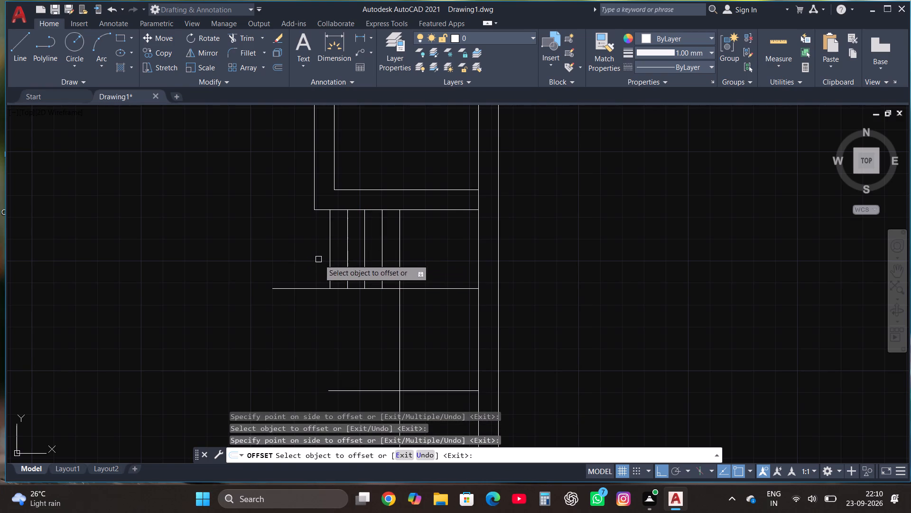
pyautogui.click(330, 268)
pyautogui.click(265, 260)
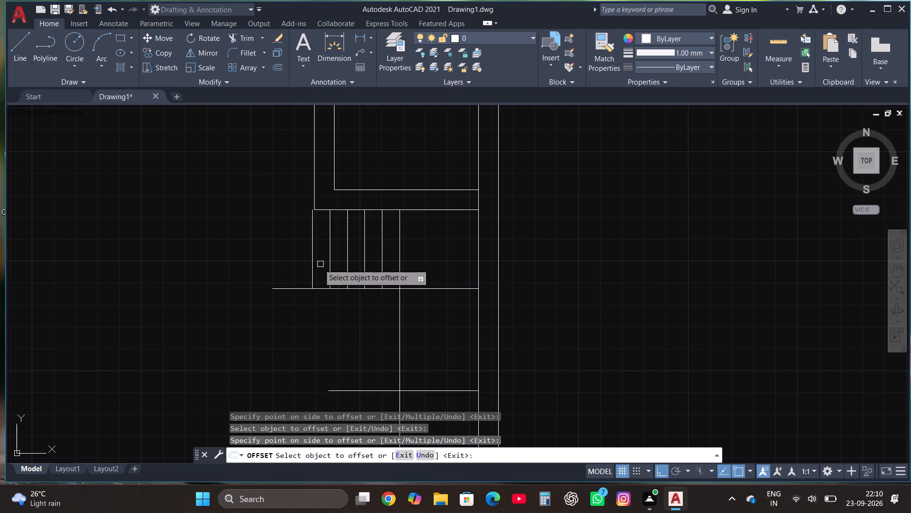
pyautogui.click(312, 256)
pyautogui.click(236, 246)
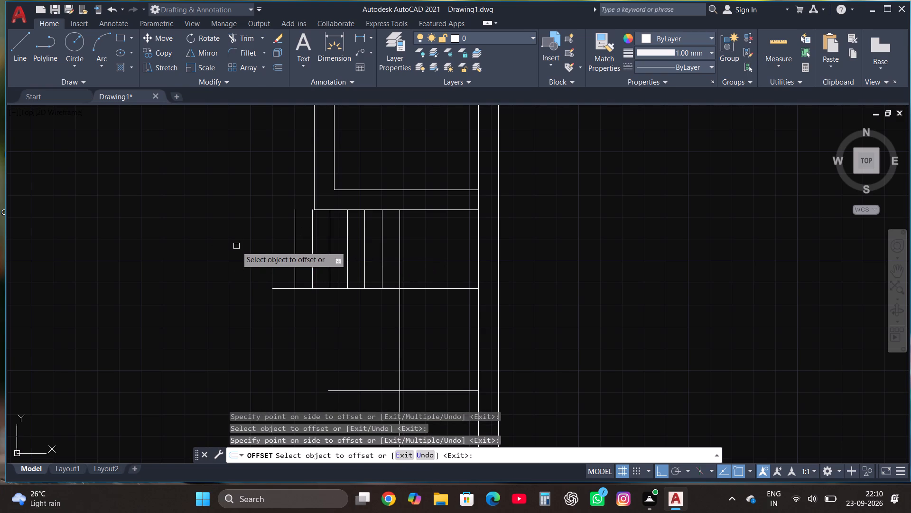
# Offset the vertical line above the lower partition 8" repeatedly to the left, making seven tread lines for the lower flight.
pyautogui.scroll(-2, 367, 222)
pyautogui.scroll(1, 384, 294)
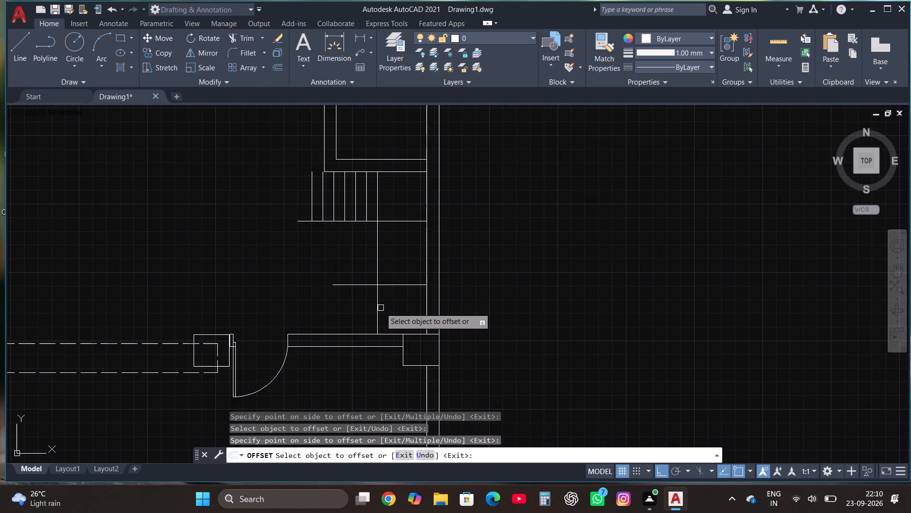
pyautogui.click(380, 308)
pyautogui.click(337, 303)
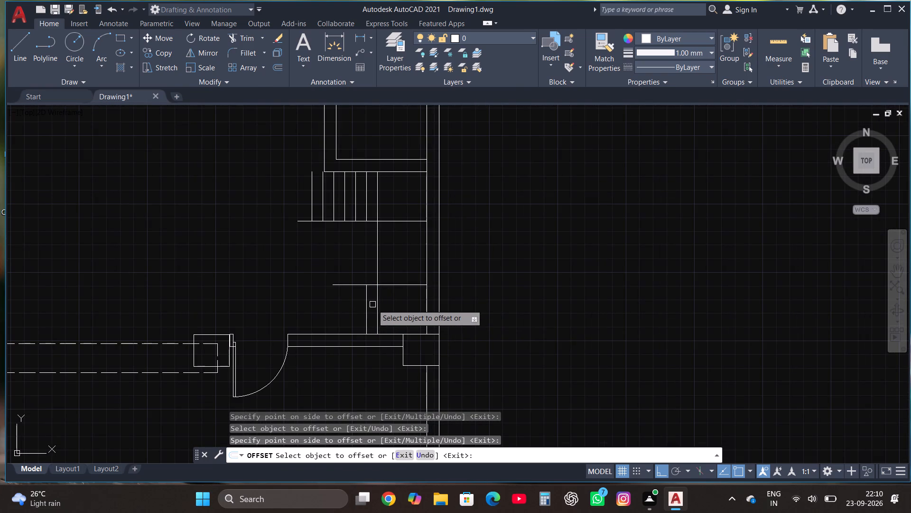
pyautogui.click(365, 304)
pyautogui.click(328, 300)
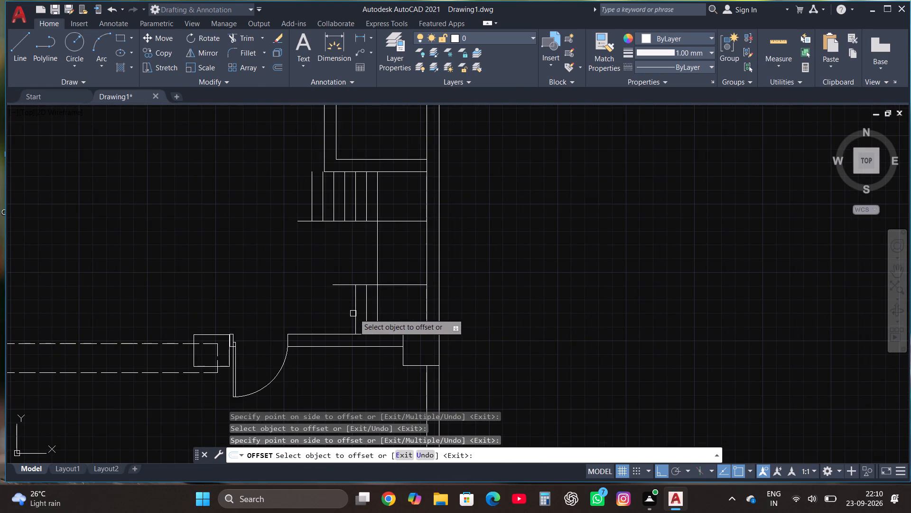
pyautogui.click(355, 315)
pyautogui.click(304, 295)
pyautogui.click(343, 319)
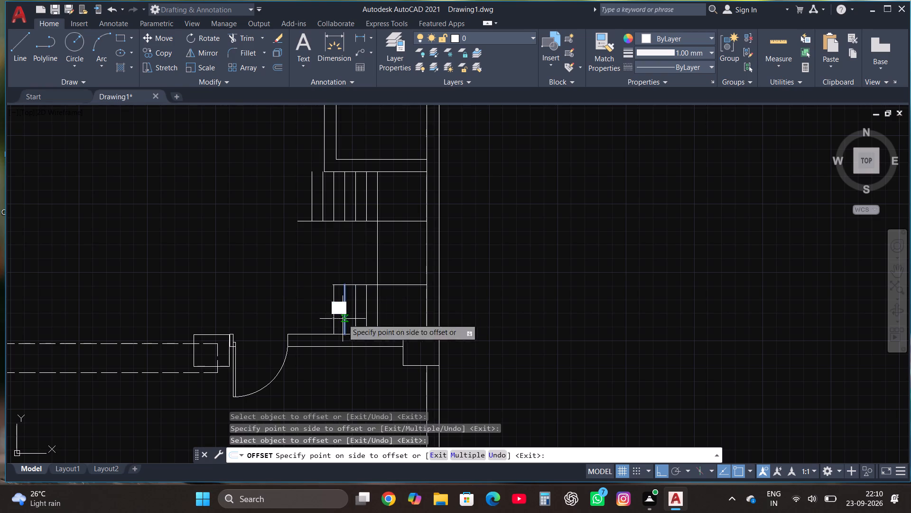
pyautogui.click(245, 295)
pyautogui.click(336, 312)
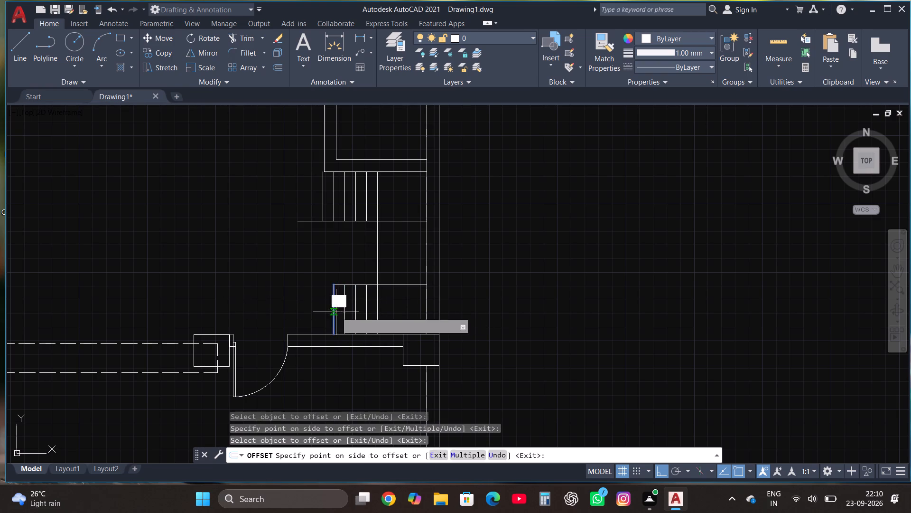
pyautogui.click(309, 295)
pyautogui.scroll(1, 319, 303)
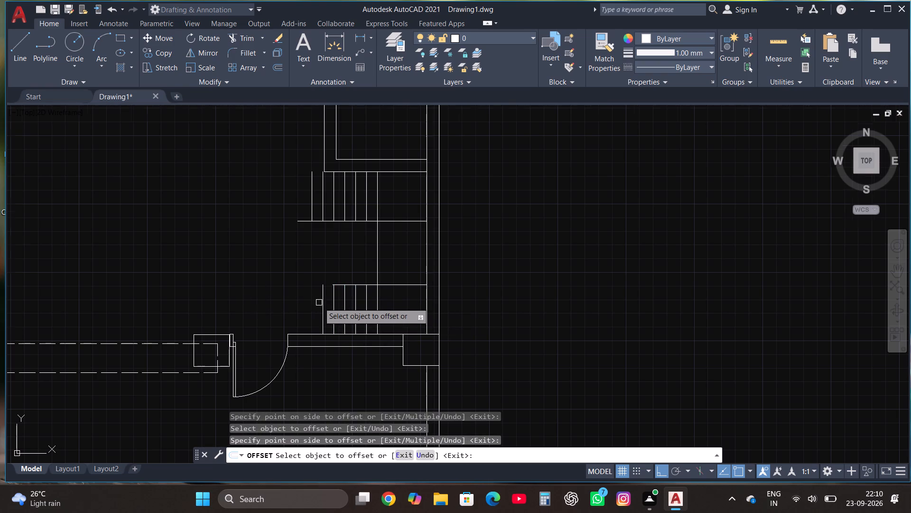
pyautogui.click(324, 313)
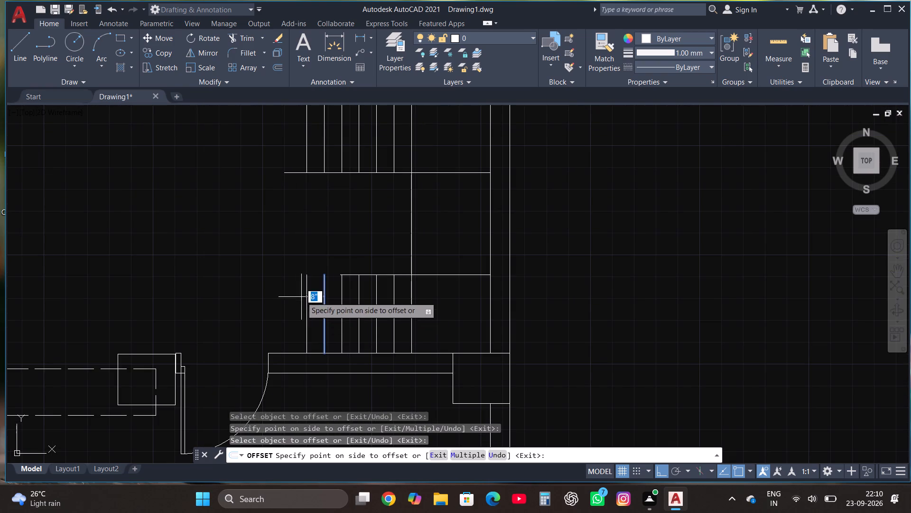
pyautogui.click(292, 292)
pyautogui.click(304, 299)
pyautogui.click(271, 275)
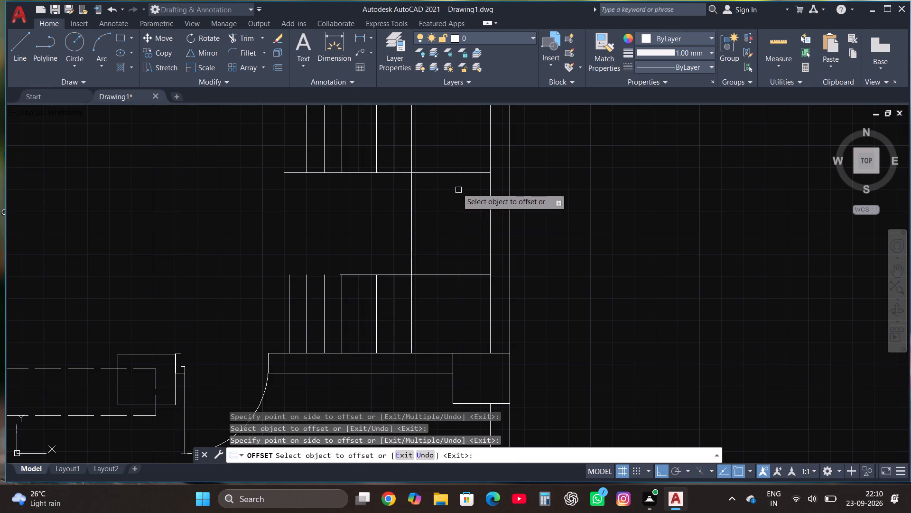
# Offset the short horizontal line beside the right wall 8" downward repeatedly, making five treads for the middle flight.
pyautogui.click(451, 171)
pyautogui.click(456, 200)
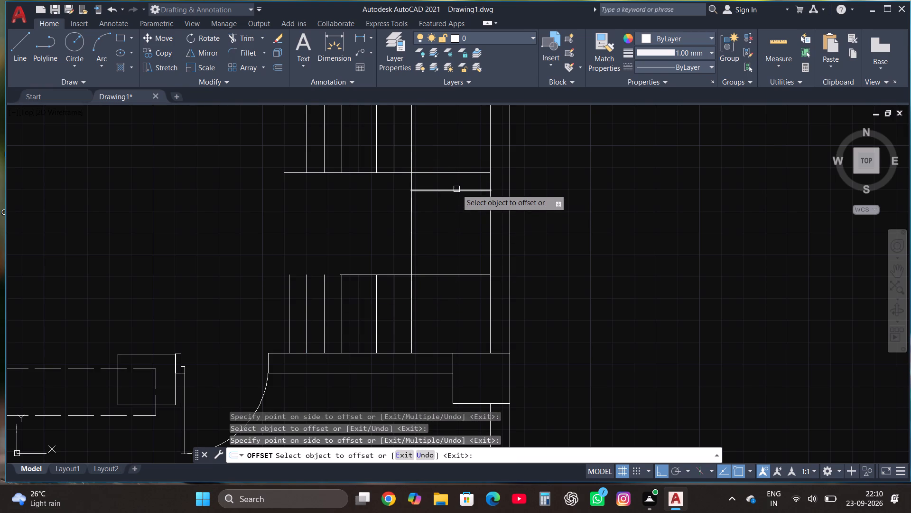
pyautogui.click(457, 189)
pyautogui.click(457, 219)
pyautogui.click(457, 210)
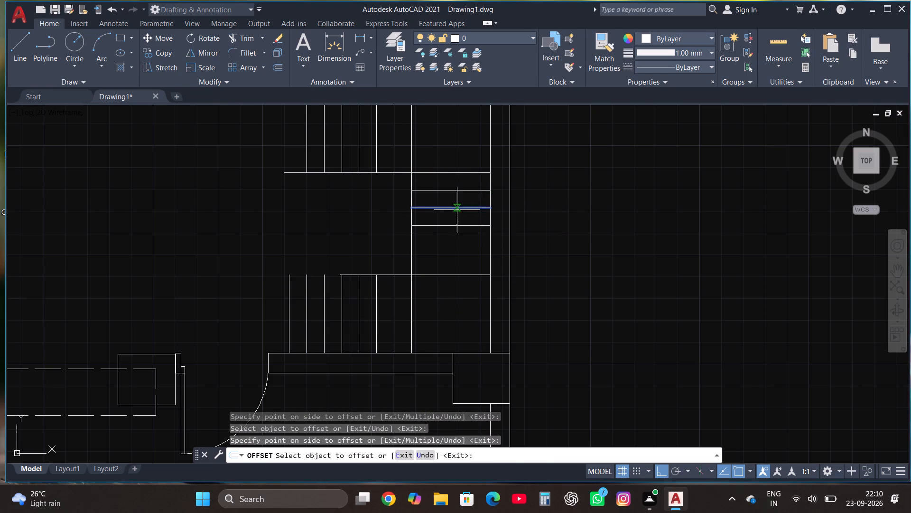
pyautogui.click(457, 249)
pyautogui.click(457, 226)
pyautogui.click(460, 255)
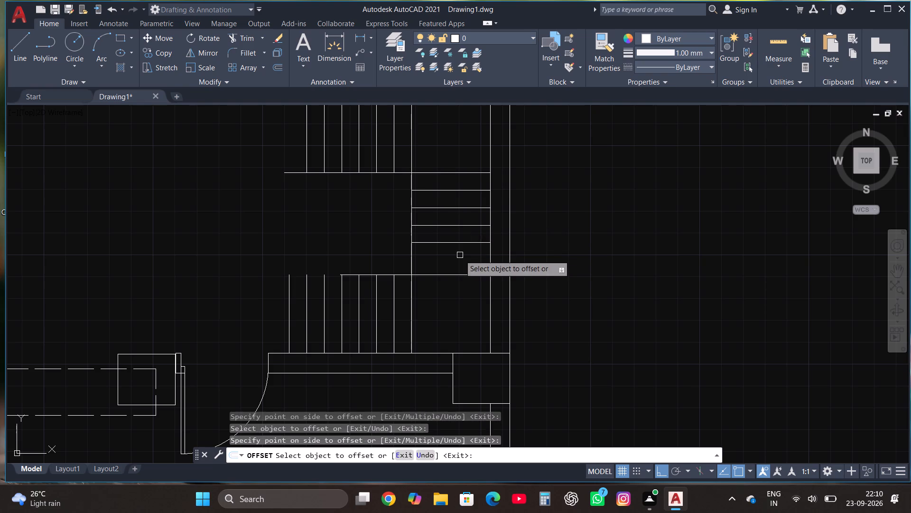
pyautogui.click(460, 242)
pyautogui.click(460, 266)
pyautogui.scroll(-1, 467, 327)
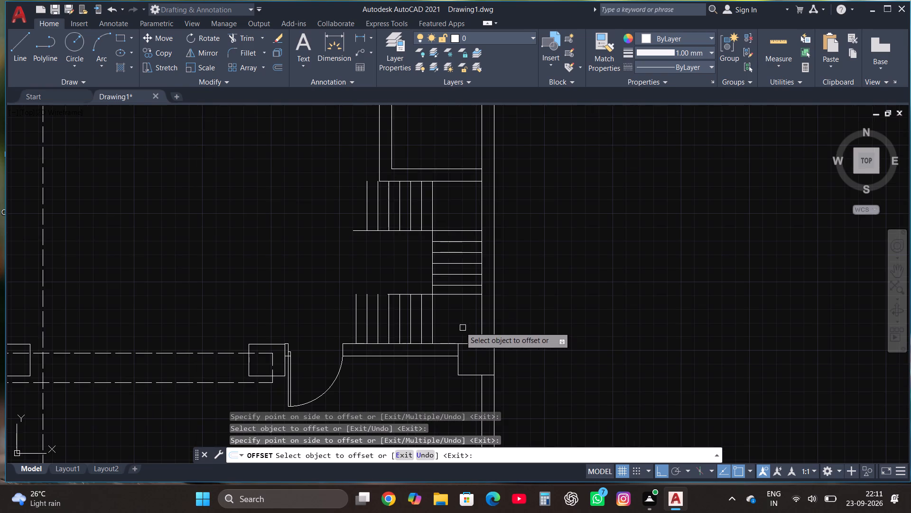
pyautogui.press('Escape')
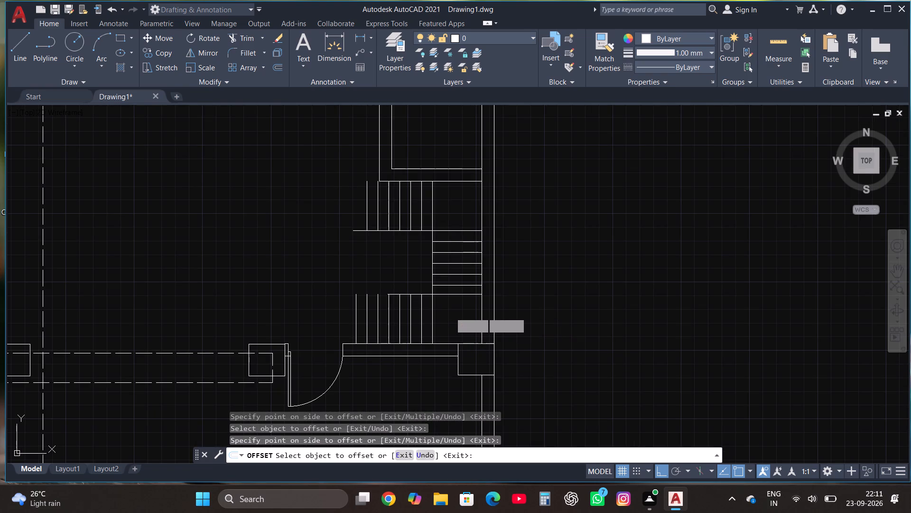
# Draw a horizontal line about 1'-11" long along the lower flight's upper edge, closing it to the outermost tread.
pyautogui.click(19, 45)
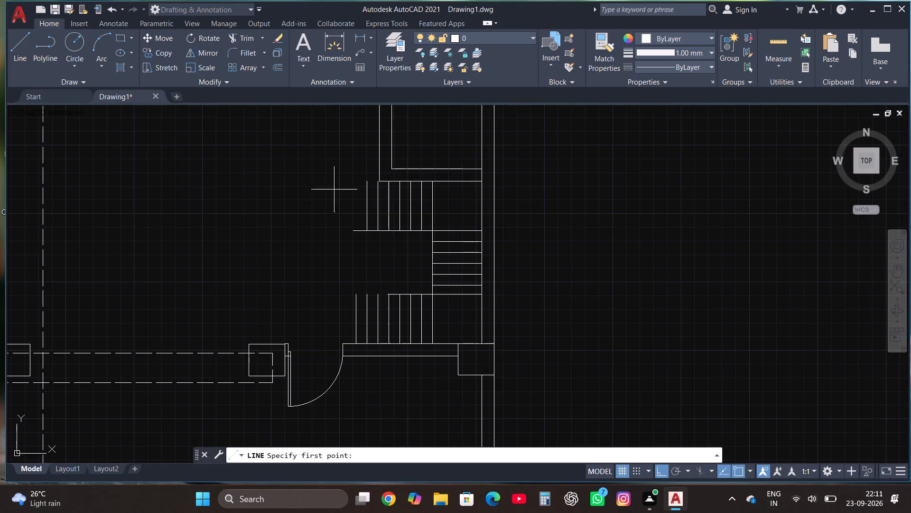
pyautogui.scroll(1, 398, 303)
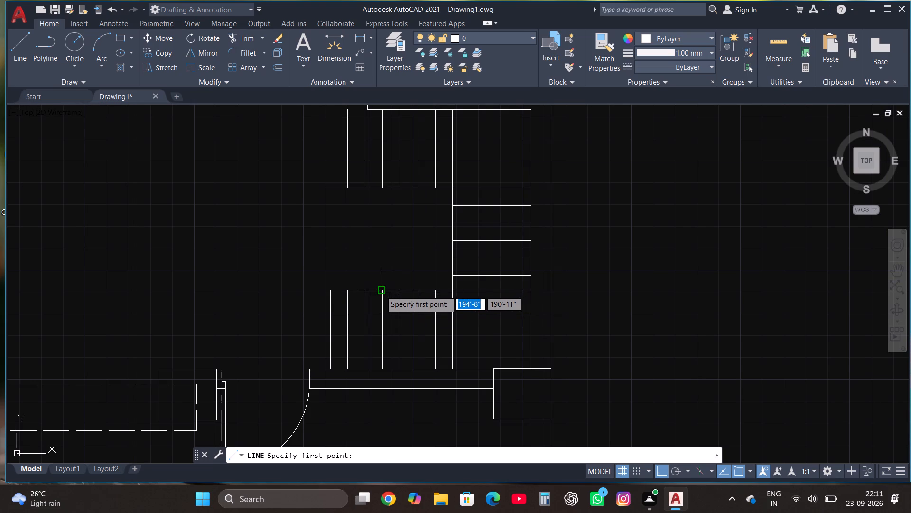
pyautogui.click(381, 291)
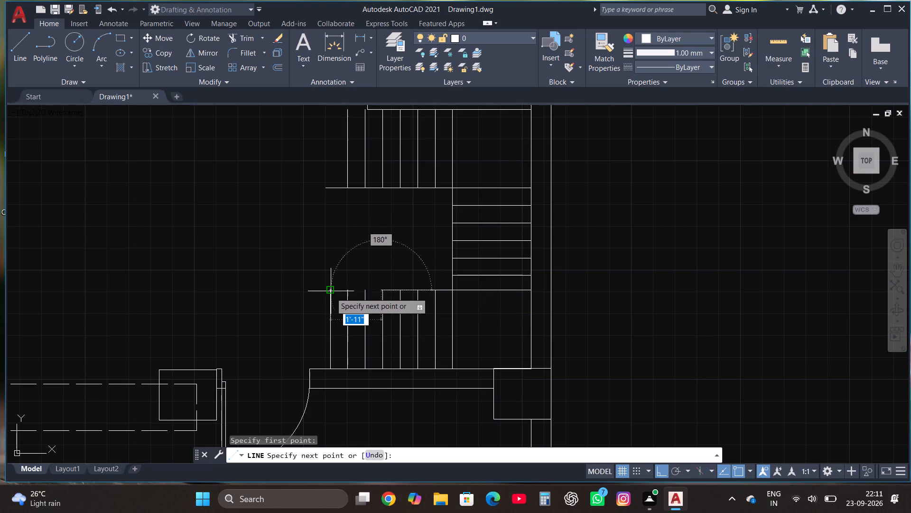
pyautogui.click(330, 291)
pyautogui.press('Escape')
pyautogui.scroll(-1, 376, 368)
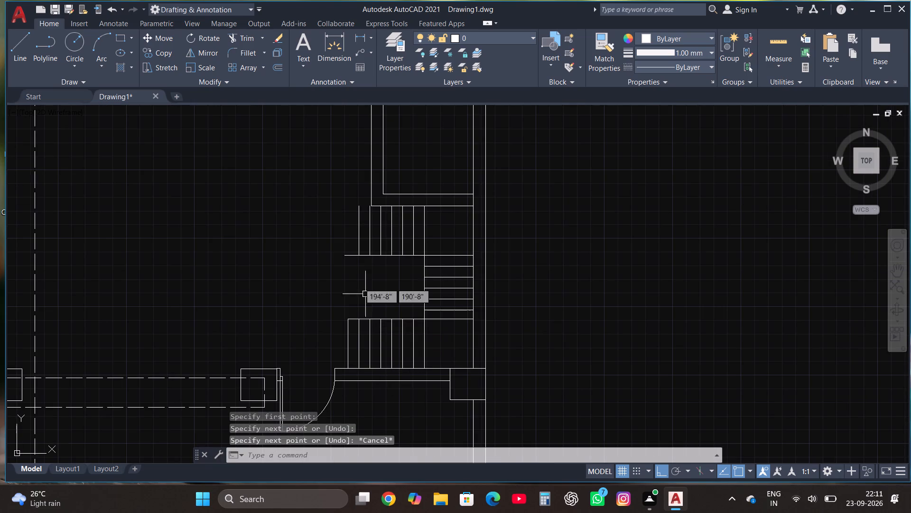
# Trim the upper flight's lower edge line where it overshoots the outermost left tread.
pyautogui.scroll(2, 352, 218)
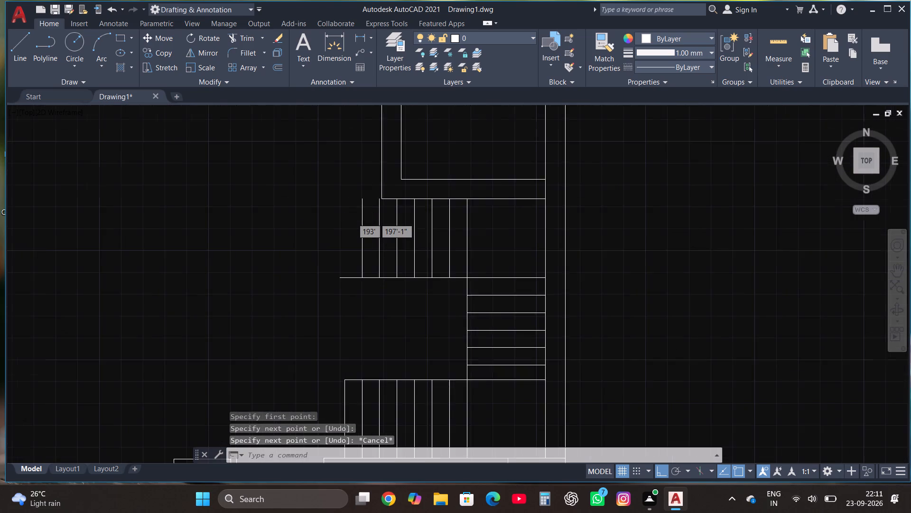
pyautogui.click(239, 38)
pyautogui.moveTo(339, 292); pyautogui.dragTo(340, 299)
pyautogui.click(346, 334)
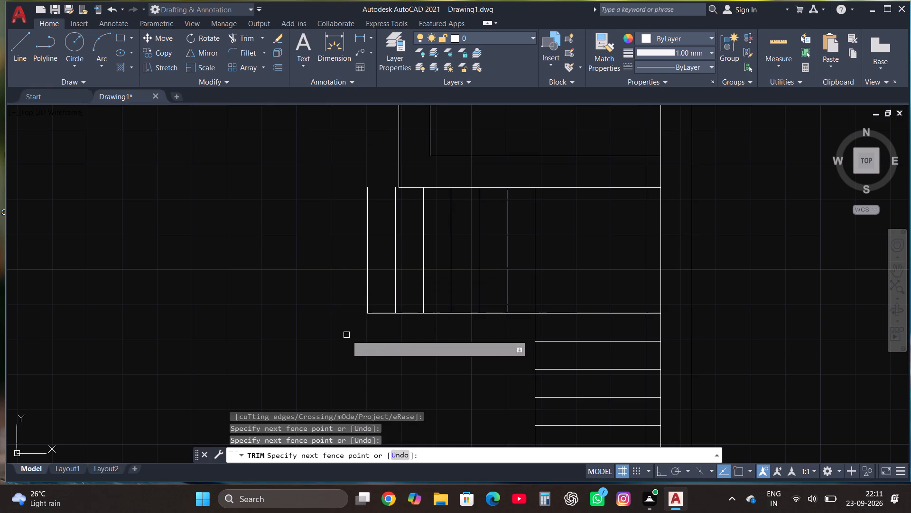
pyautogui.press('Escape')
# Draw a horizontal line from the top of the upper flight's outermost tread to the square enclosure's lower edge.
pyautogui.click(18, 39)
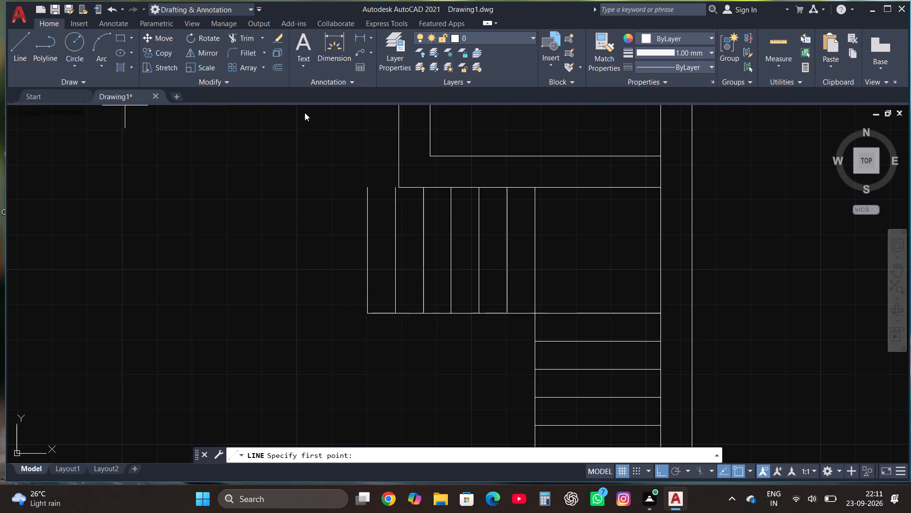
pyautogui.click(367, 187)
pyautogui.click(460, 190)
pyautogui.press('Escape')
pyautogui.scroll(-3, 441, 265)
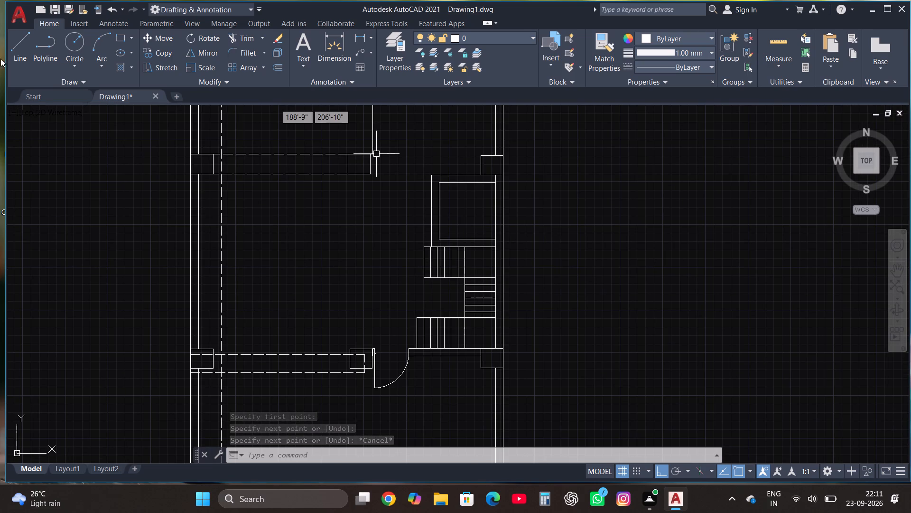
# Draw the stair direction line from the lower flight's left edge midpoint, about 6'-6" right, up through the middle flight, and left past the upper flight.
pyautogui.click(19, 44)
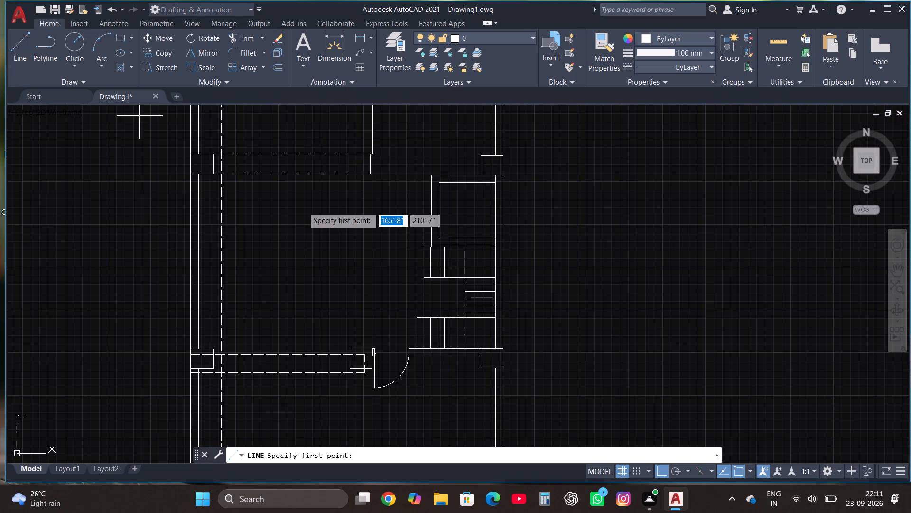
pyautogui.scroll(2, 499, 309)
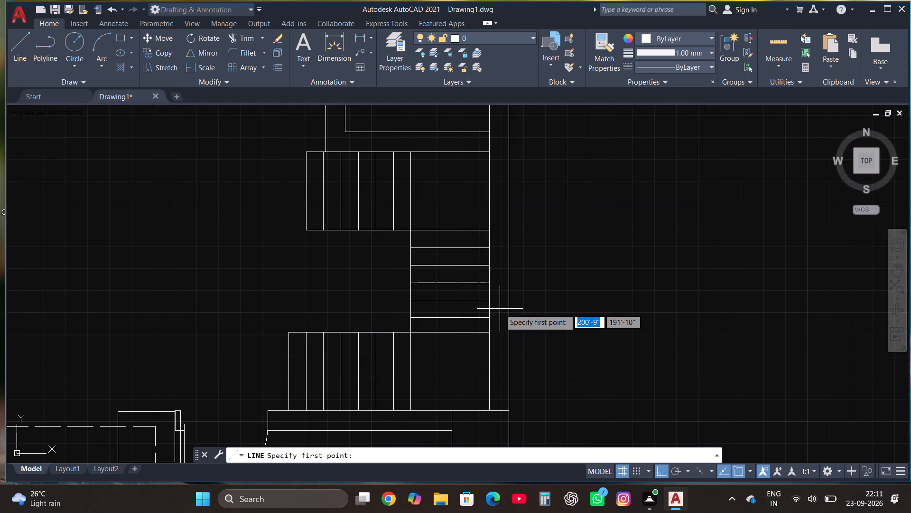
pyautogui.scroll(-1, 500, 309)
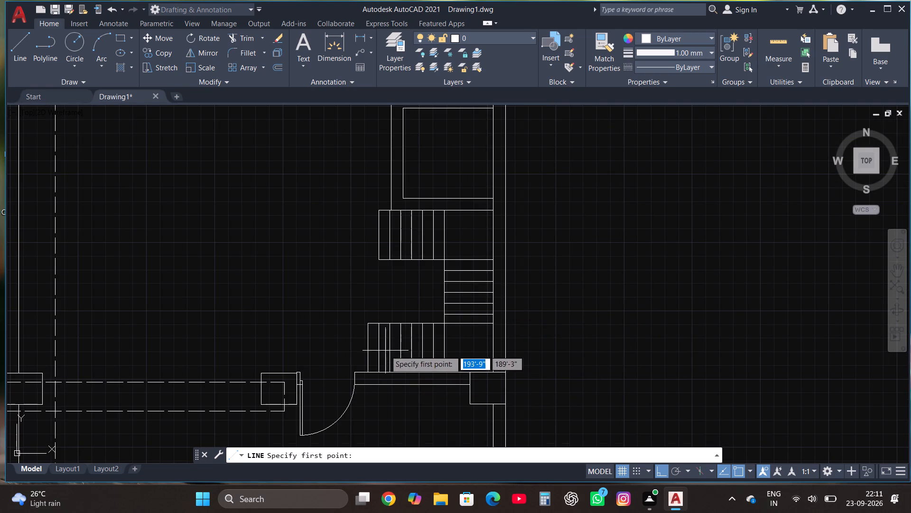
pyautogui.click(365, 346)
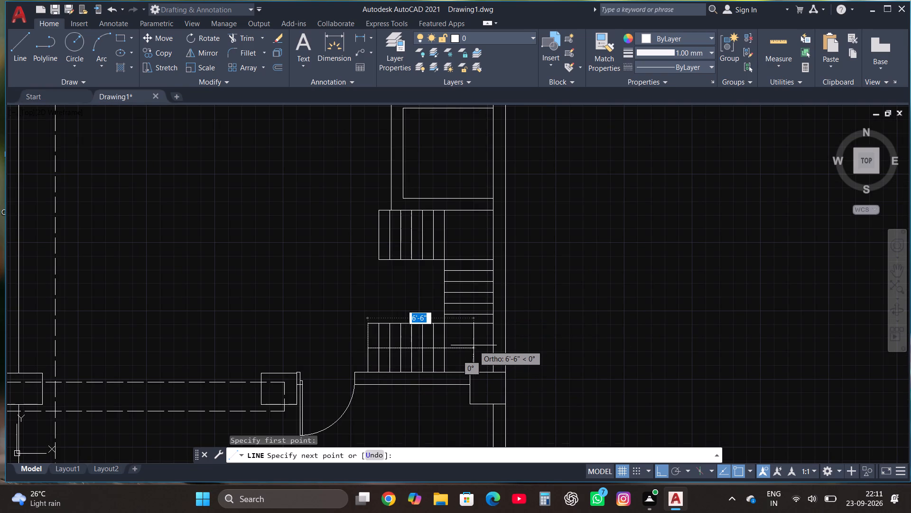
pyautogui.click(471, 343)
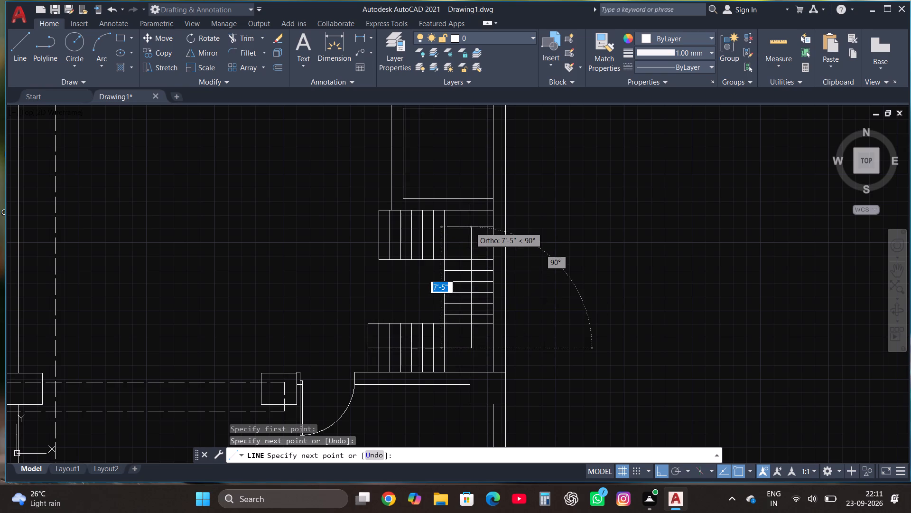
pyautogui.scroll(2, 470, 227)
pyautogui.click(469, 237)
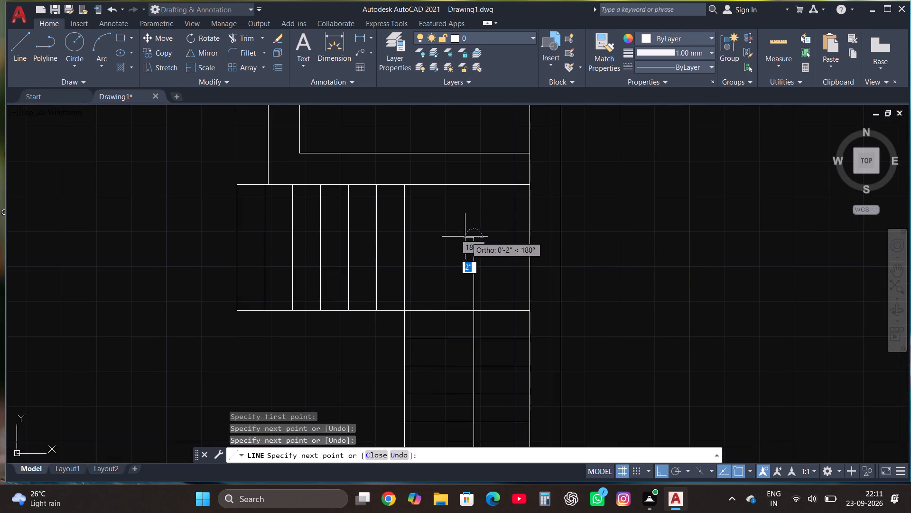
pyautogui.click(223, 238)
pyautogui.press('Escape')
pyautogui.scroll(-2, 296, 267)
pyautogui.scroll(2, 261, 240)
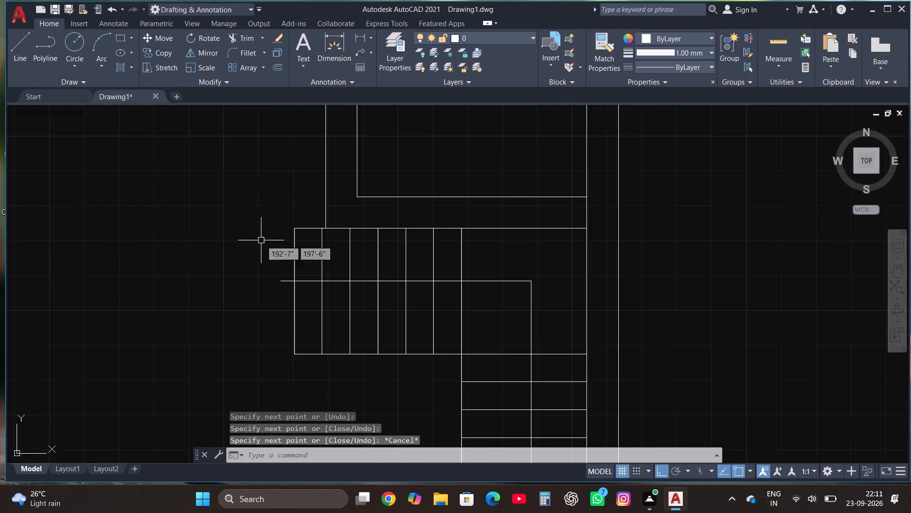
# Trim the stair direction line where it overshoots the upper flight's outermost left tread.
pyautogui.scroll(2, 273, 279)
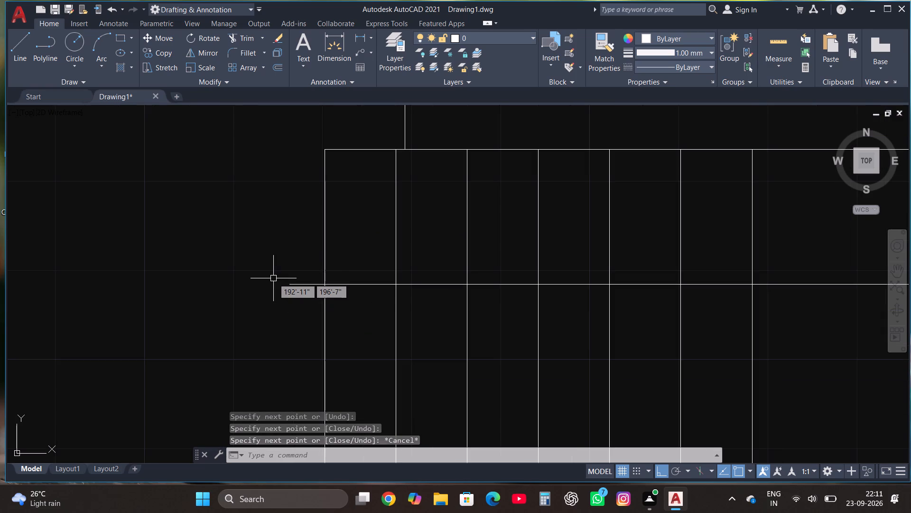
pyautogui.click(251, 41)
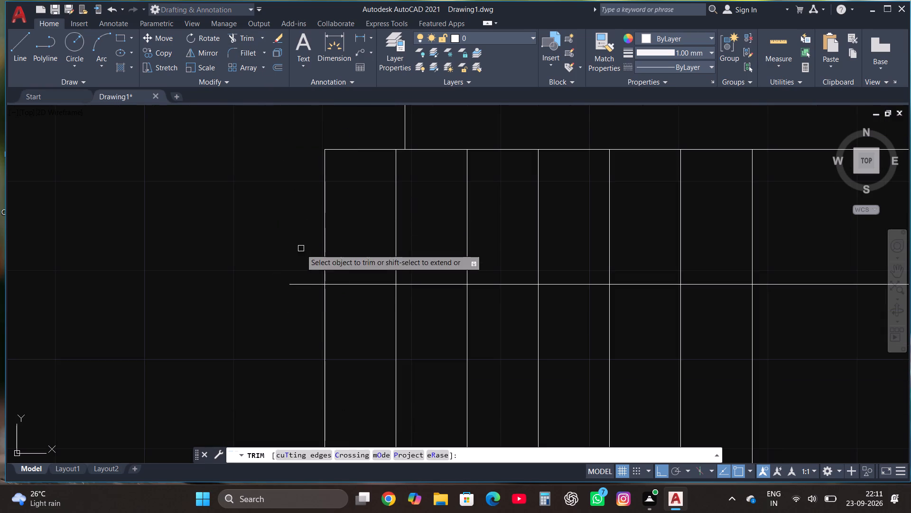
pyautogui.click(301, 256)
pyautogui.click(287, 339)
pyautogui.press('Escape')
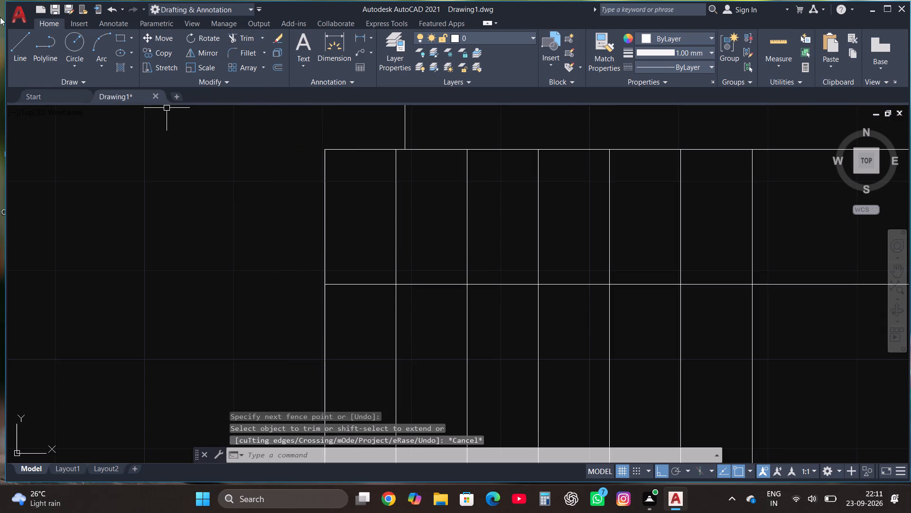
# Add an arrowhead at the direction line's left end: draw one diagonal stroke with ortho off, and mirror it across the line, keeping the original.
pyautogui.click(19, 40)
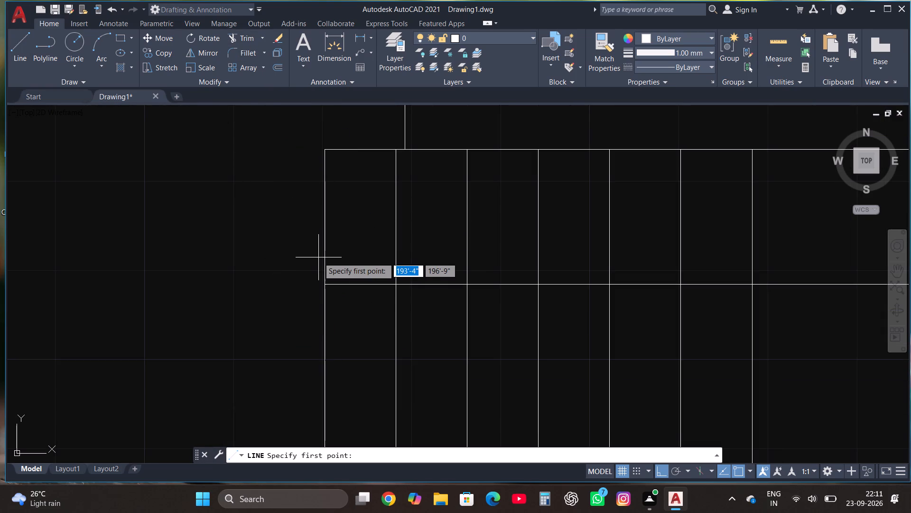
pyautogui.click(325, 285)
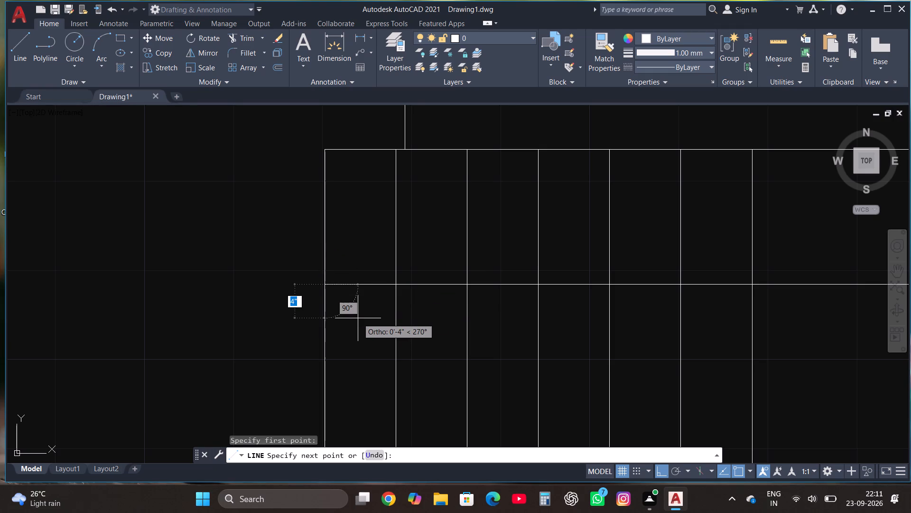
pyautogui.press('F8')
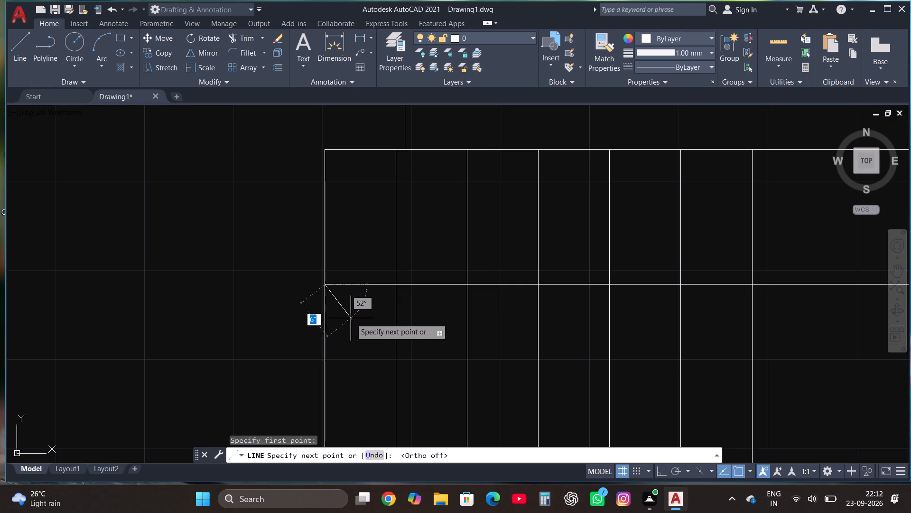
pyautogui.click(362, 322)
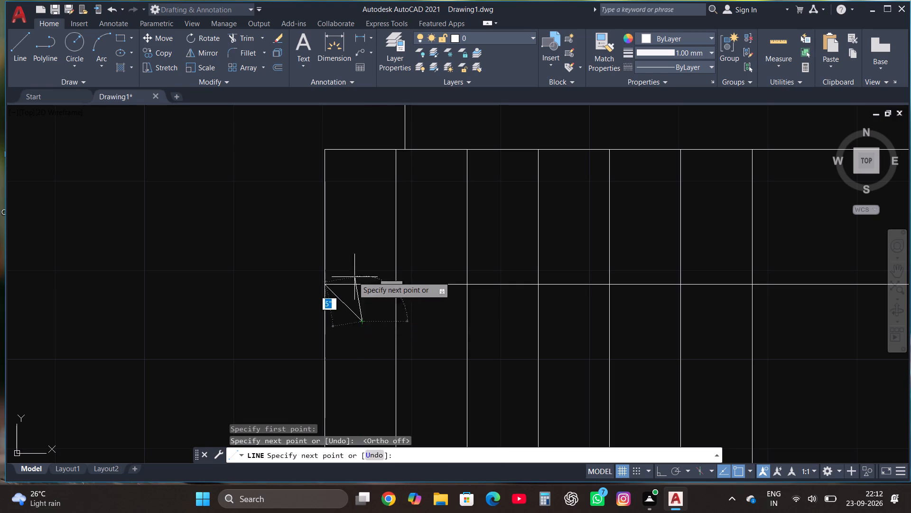
pyautogui.press('Escape')
pyautogui.click(341, 301)
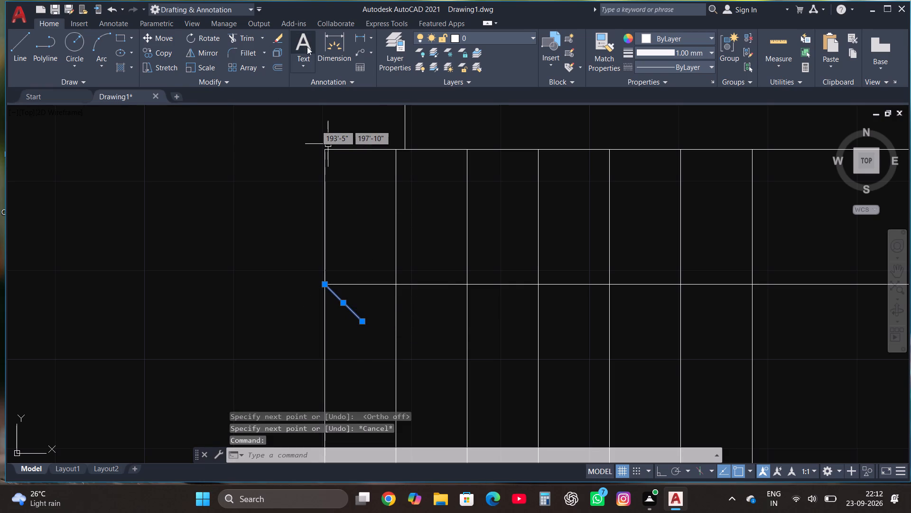
pyautogui.click(196, 51)
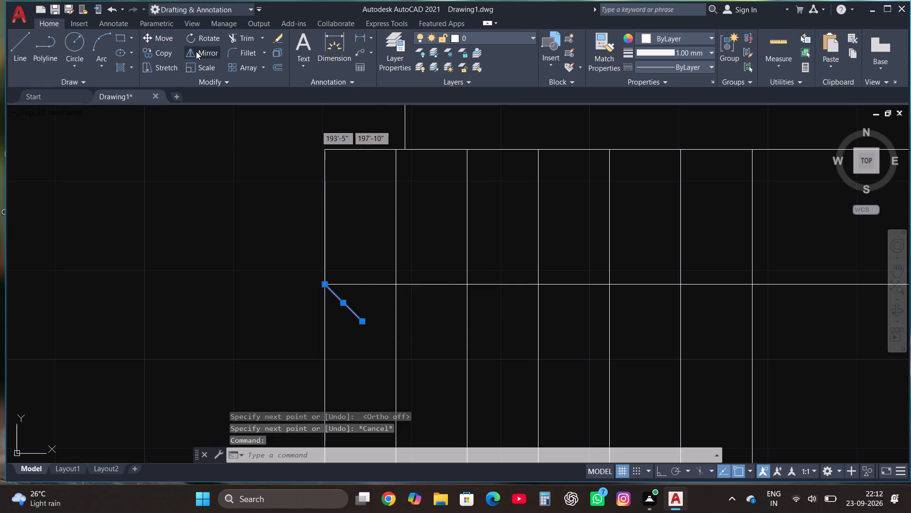
pyautogui.click(324, 285)
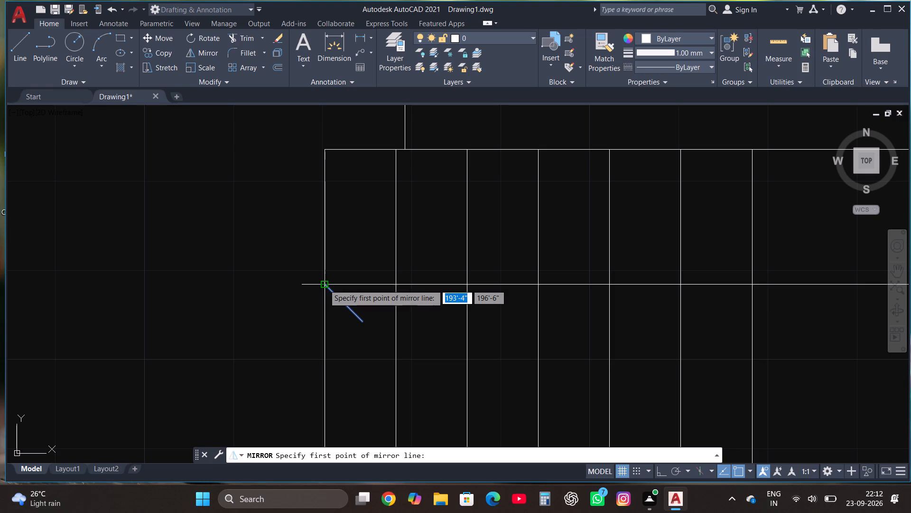
pyautogui.press('F8')
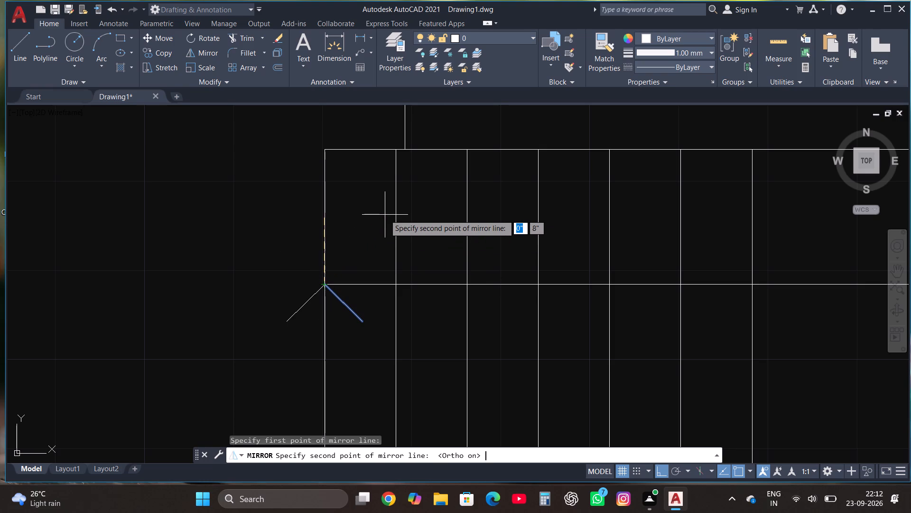
pyautogui.click(242, 282)
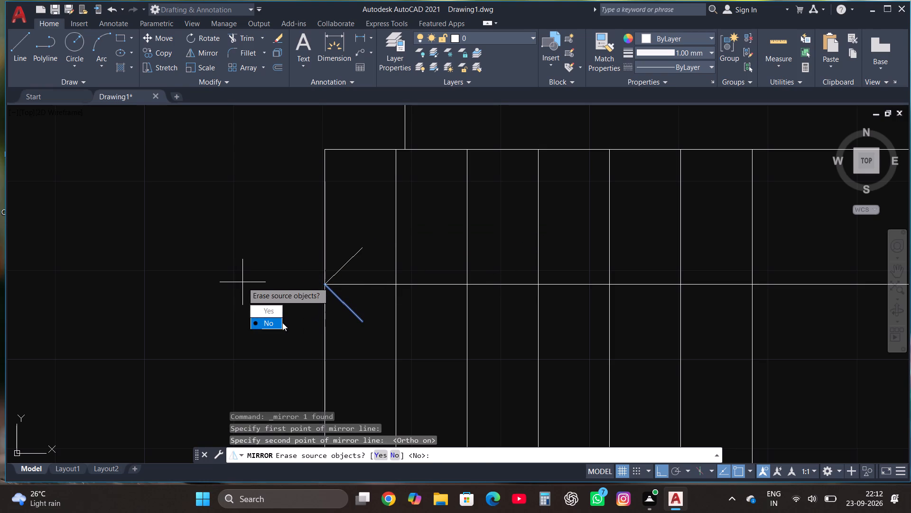
pyautogui.click(282, 323)
# Draw a horizontal line leftward from the right outer wall's inner face, below the column, ending just right of the partition door's swing.
pyautogui.scroll(-3, 385, 194)
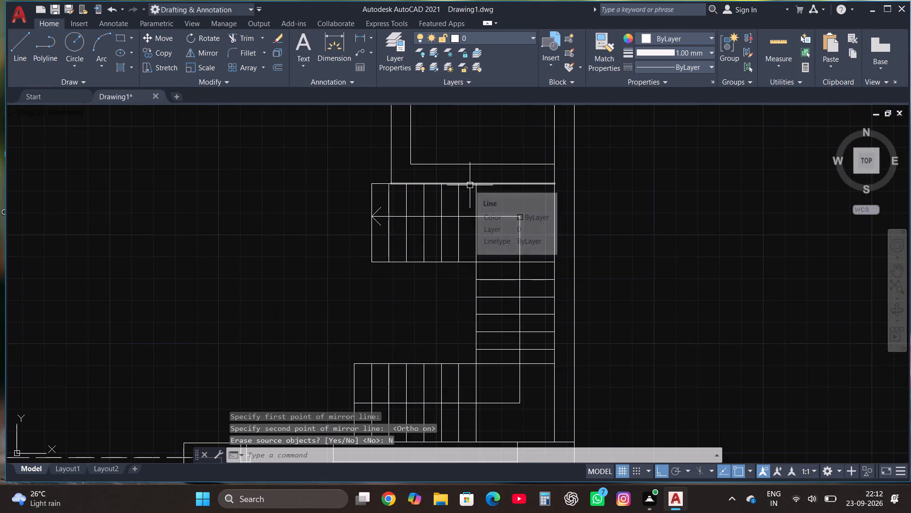
pyautogui.scroll(-2, 467, 217)
pyautogui.scroll(-2, 553, 192)
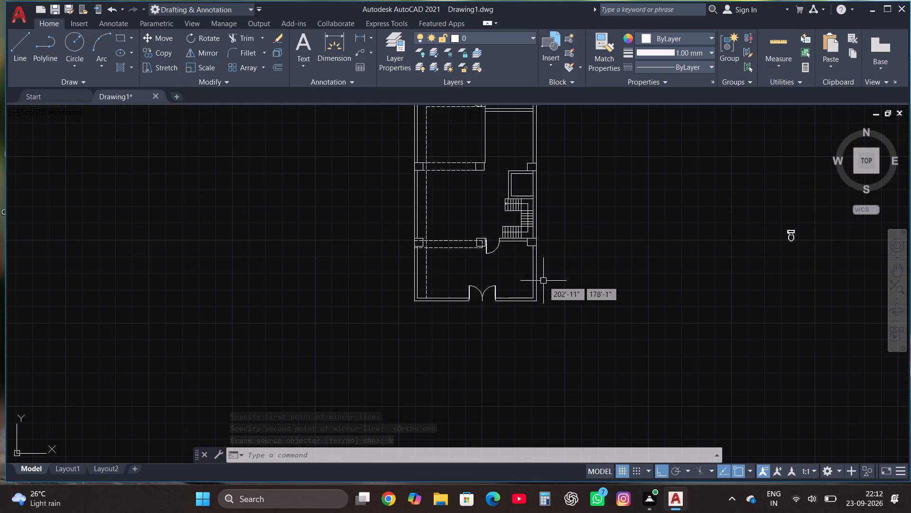
pyautogui.scroll(2, 535, 294)
pyautogui.scroll(1, 543, 223)
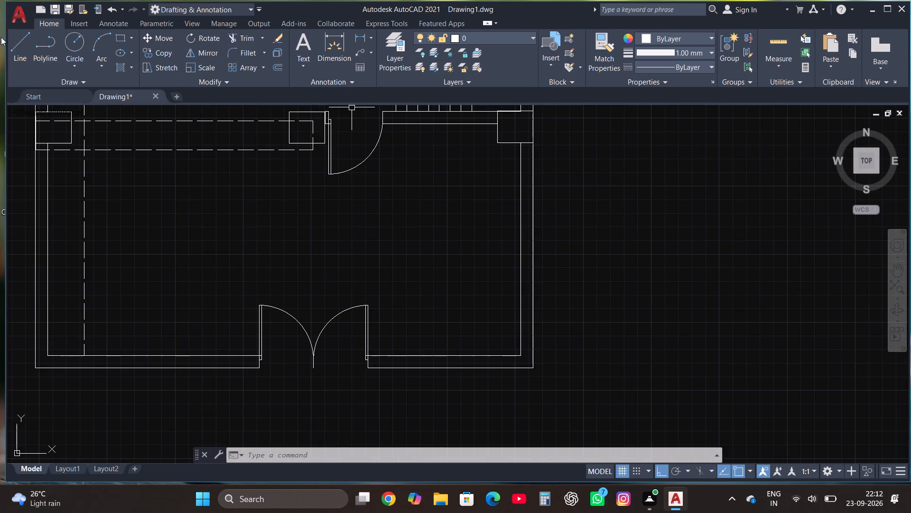
pyautogui.click(13, 46)
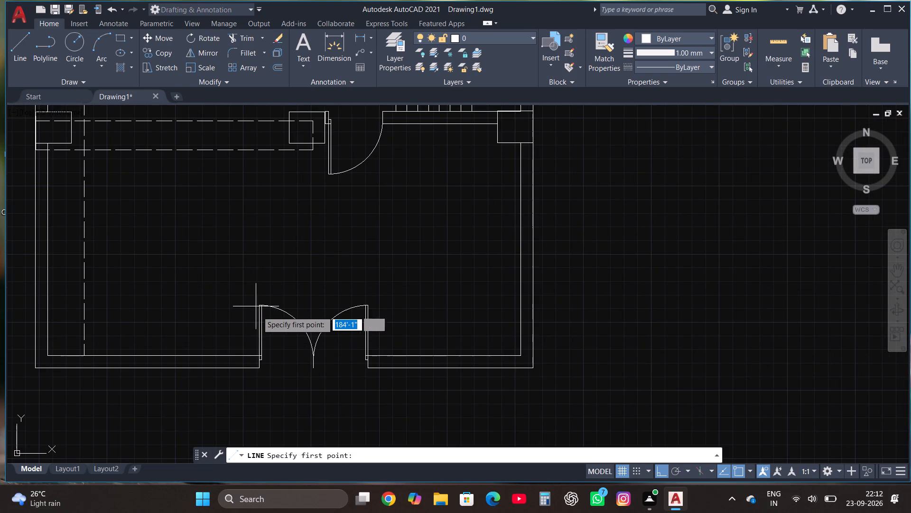
pyautogui.scroll(-1, 263, 332)
pyautogui.scroll(1, 387, 199)
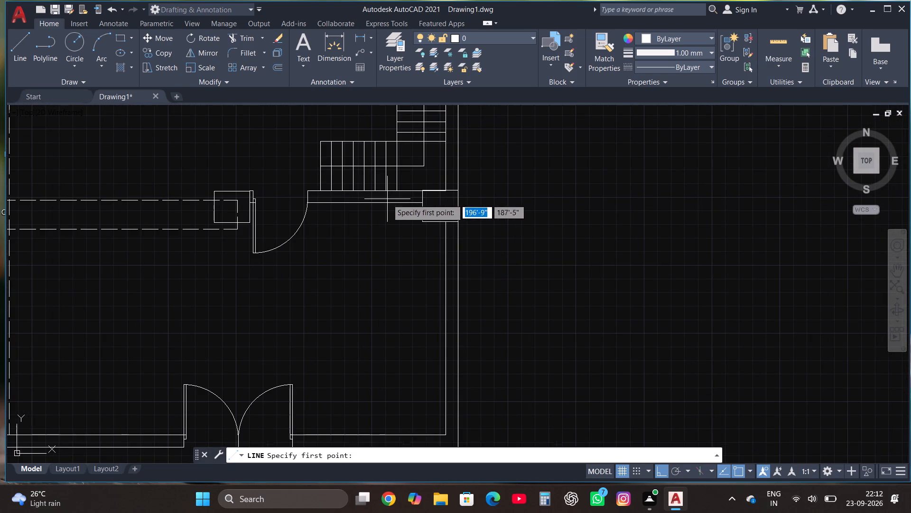
pyautogui.click(446, 271)
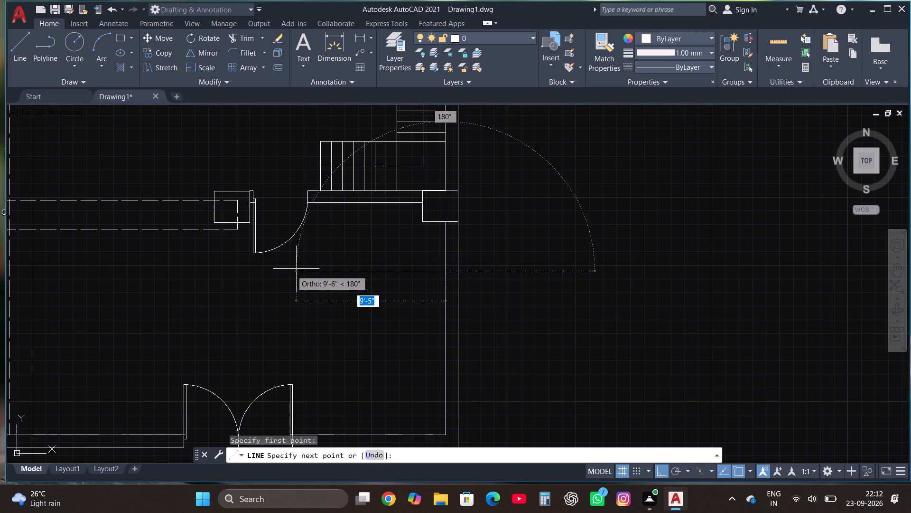
pyautogui.click(326, 276)
pyautogui.press('Escape')
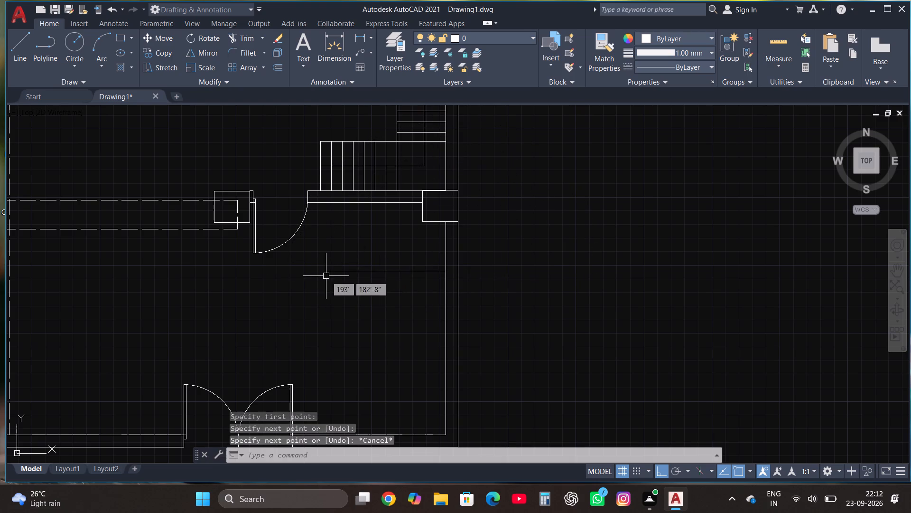
# Draw a short vertical line down from the lower partition's bottom edge, just right of the door opening.
pyautogui.click(25, 43)
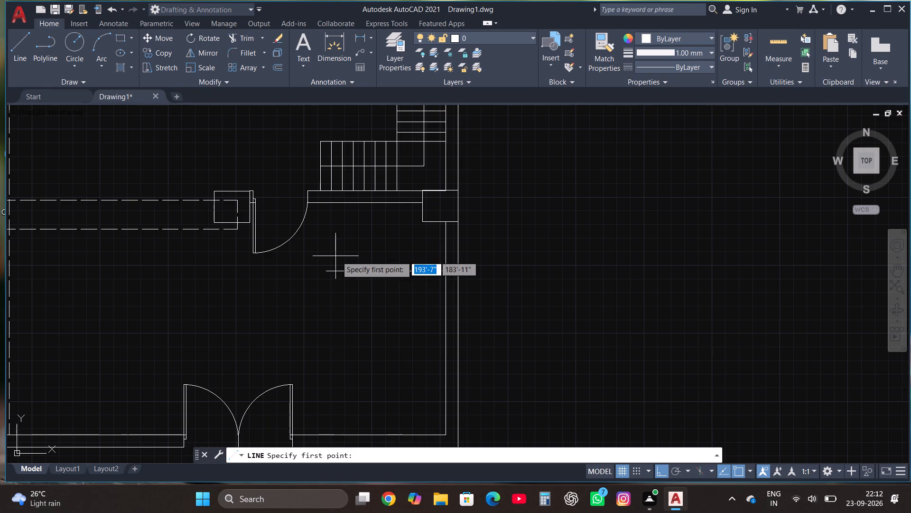
pyautogui.click(318, 204)
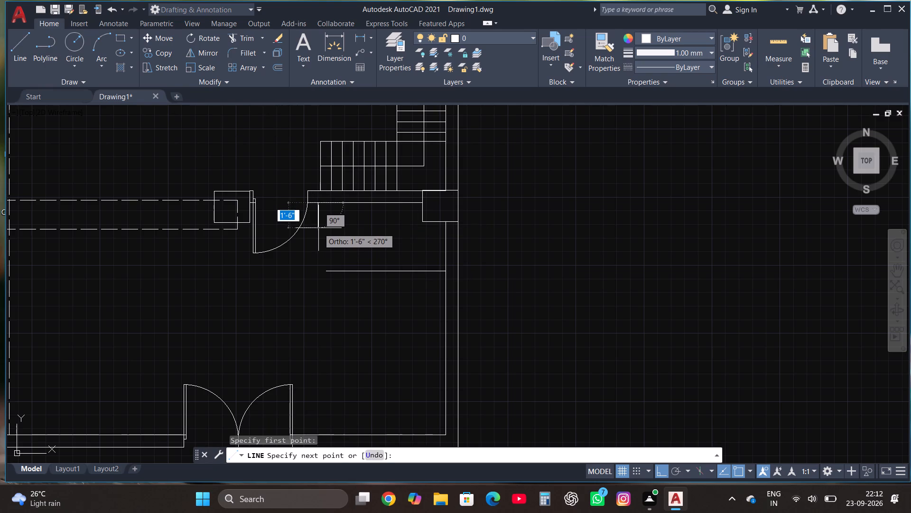
pyautogui.click(318, 238)
pyautogui.press('Escape')
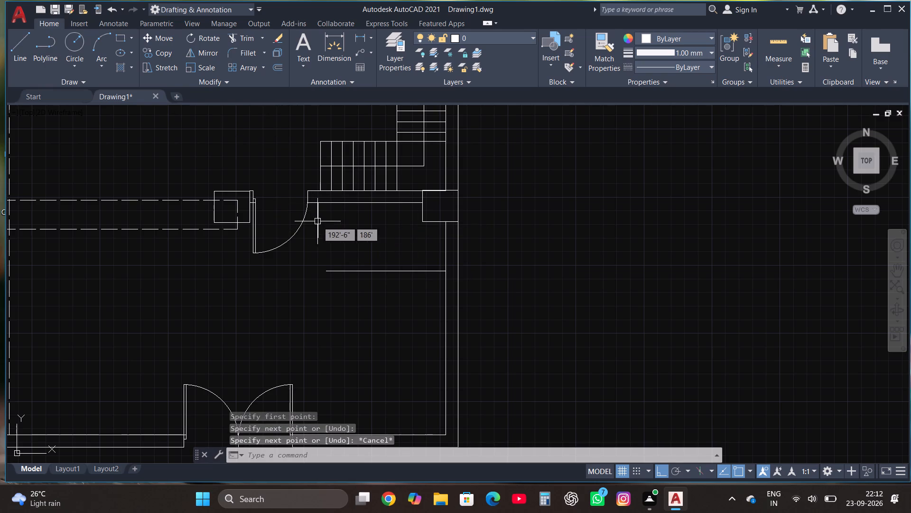
# Copy the short vertical line 4.5" to the right.
pyautogui.click(317, 221)
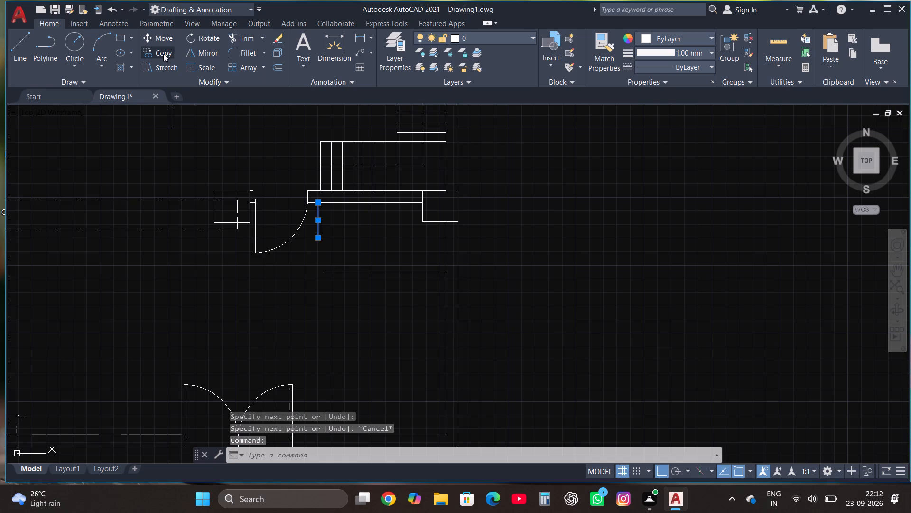
pyautogui.click(163, 54)
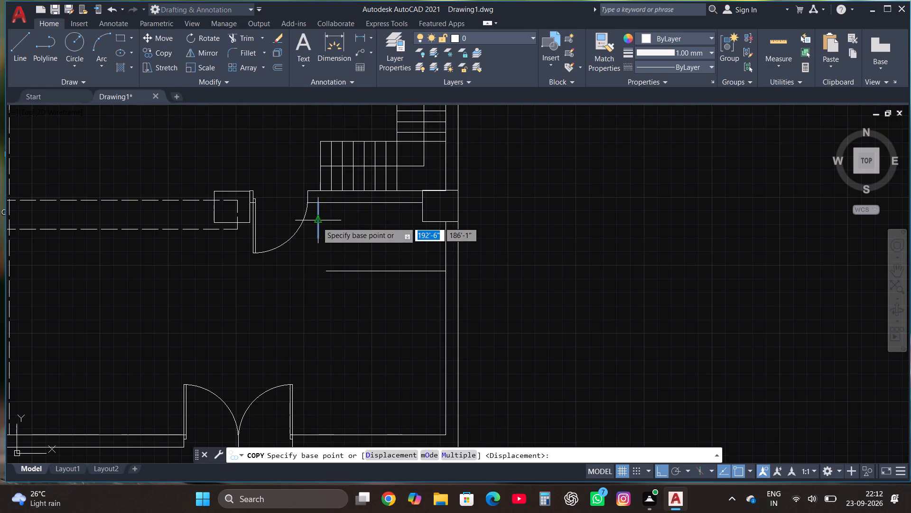
pyautogui.click(317, 222)
pyautogui.write('4.5"')
pyautogui.press('Return')
pyautogui.press('Escape')
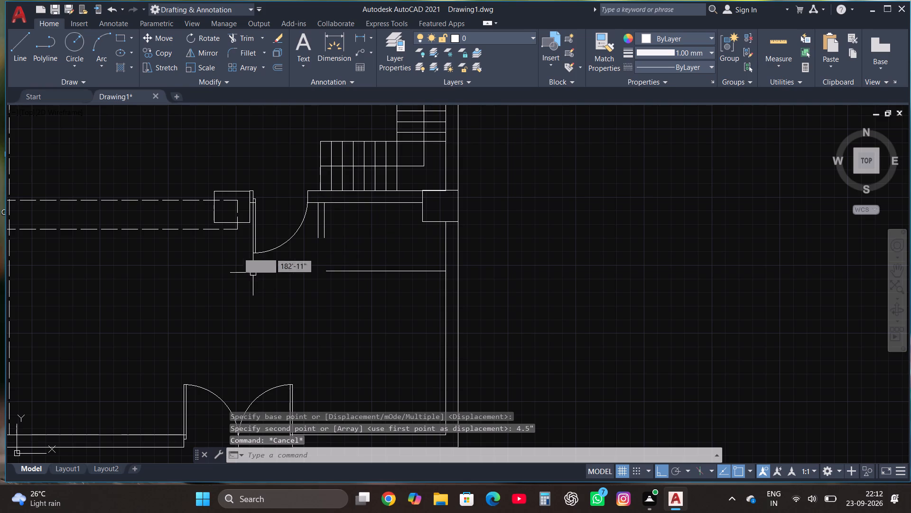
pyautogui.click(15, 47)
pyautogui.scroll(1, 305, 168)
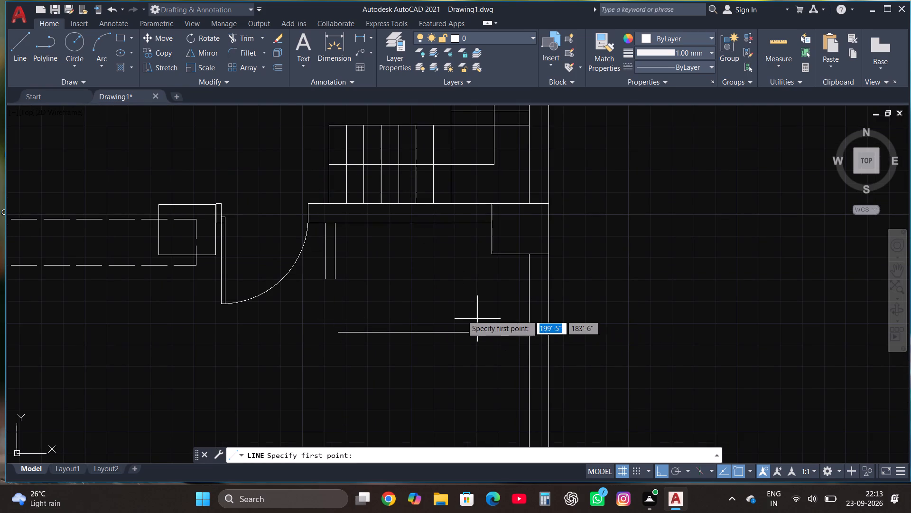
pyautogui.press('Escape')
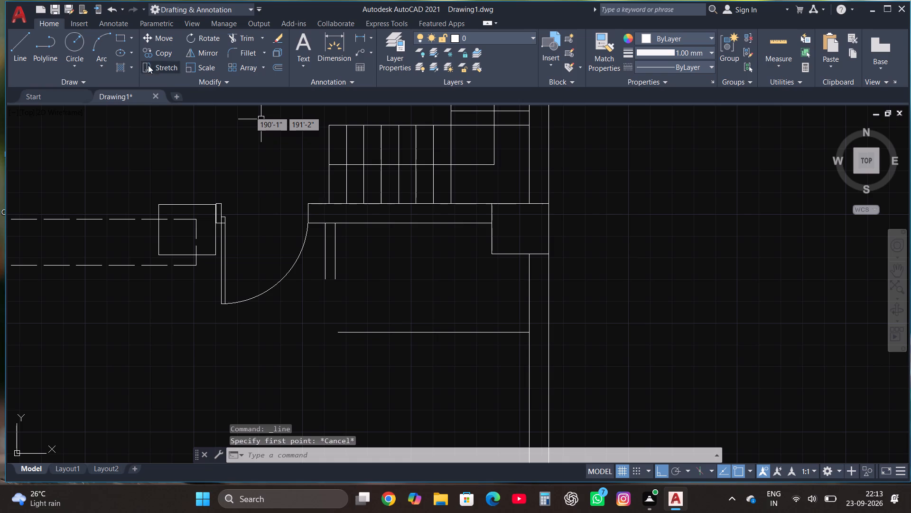
# Copy the new horizontal line below the column 4.5" upward.
pyautogui.click(461, 363)
pyautogui.click(434, 298)
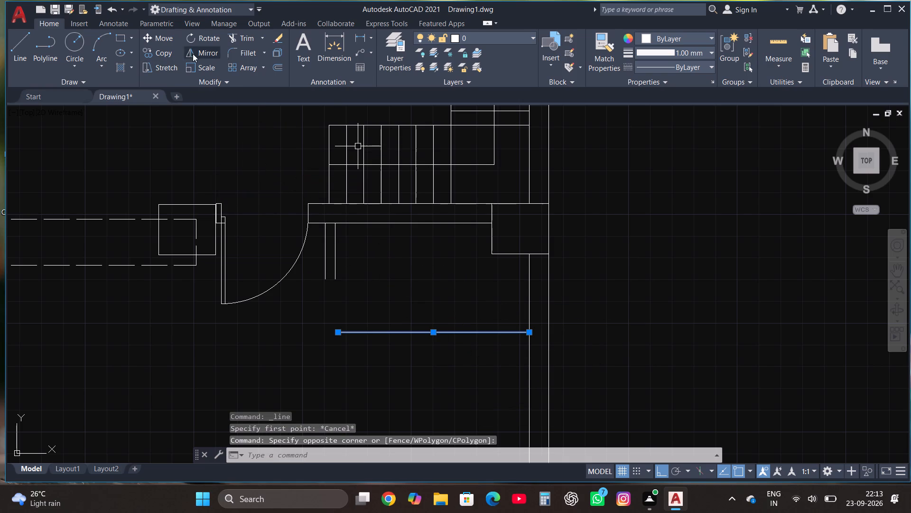
pyautogui.click(161, 54)
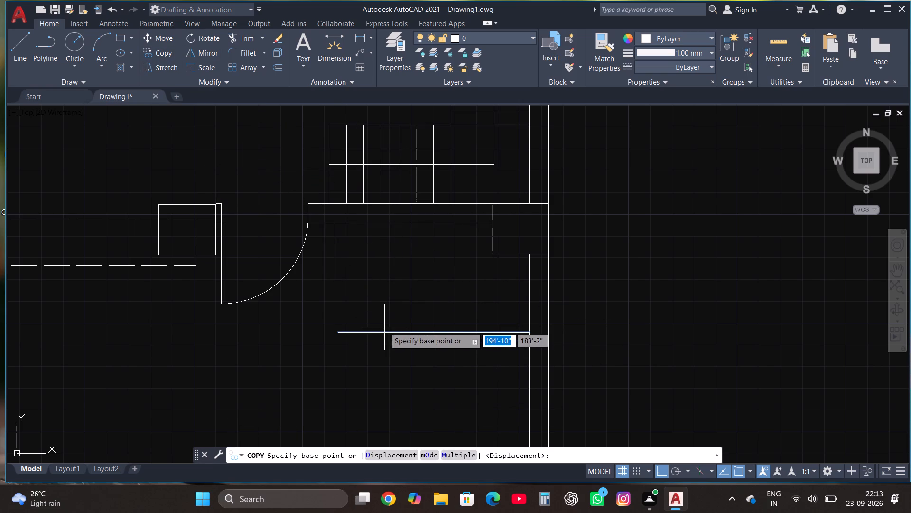
pyautogui.click(385, 333)
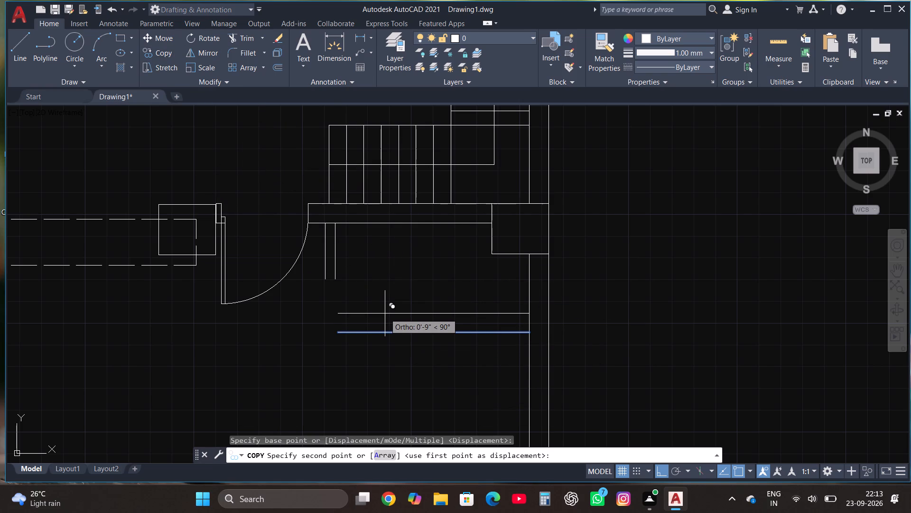
pyautogui.write('4.5')
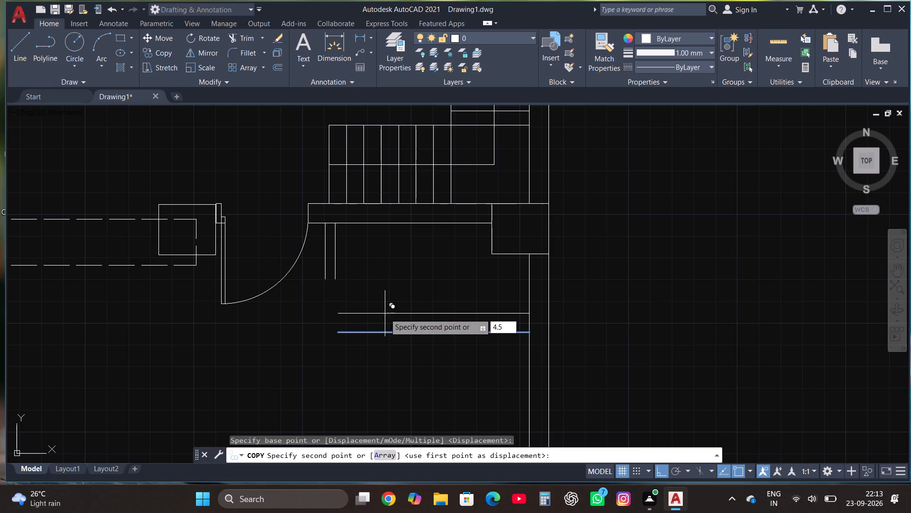
pyautogui.hotkey('shift', '"')
pyautogui.press('Return')
pyautogui.press('Escape')
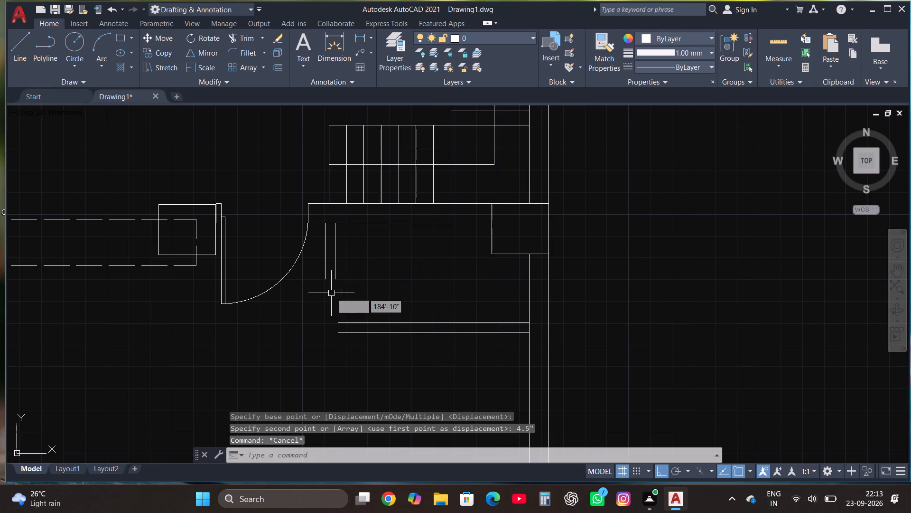
# Fillet the inner vertical line and the upper horizontal line below the partition into a square corner.
pyautogui.click(250, 51)
pyautogui.click(335, 270)
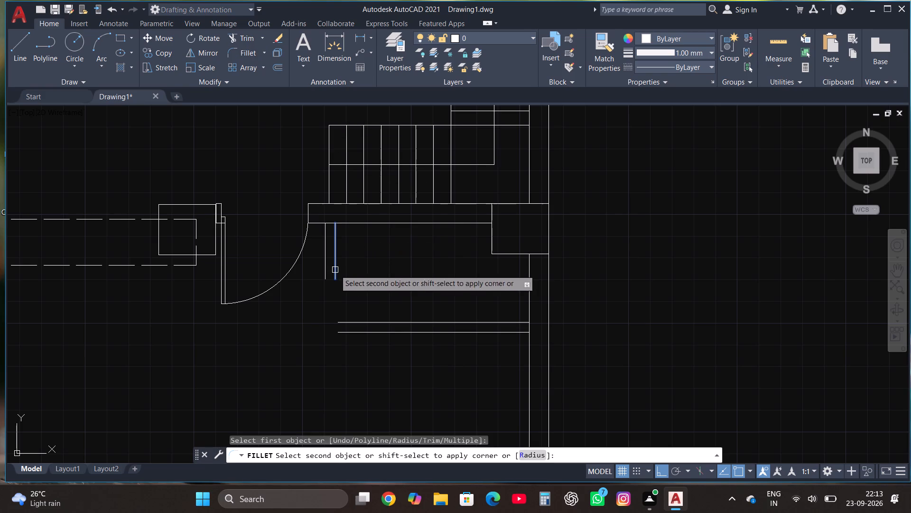
pyautogui.click(345, 323)
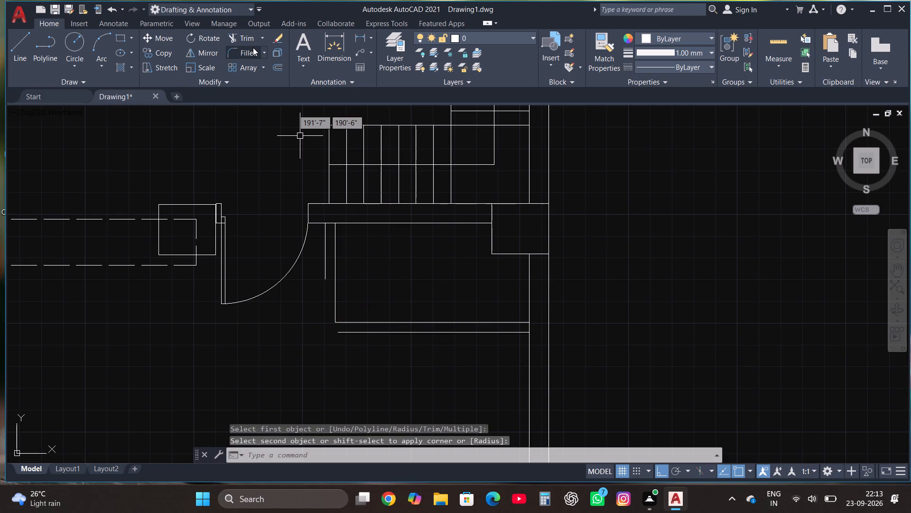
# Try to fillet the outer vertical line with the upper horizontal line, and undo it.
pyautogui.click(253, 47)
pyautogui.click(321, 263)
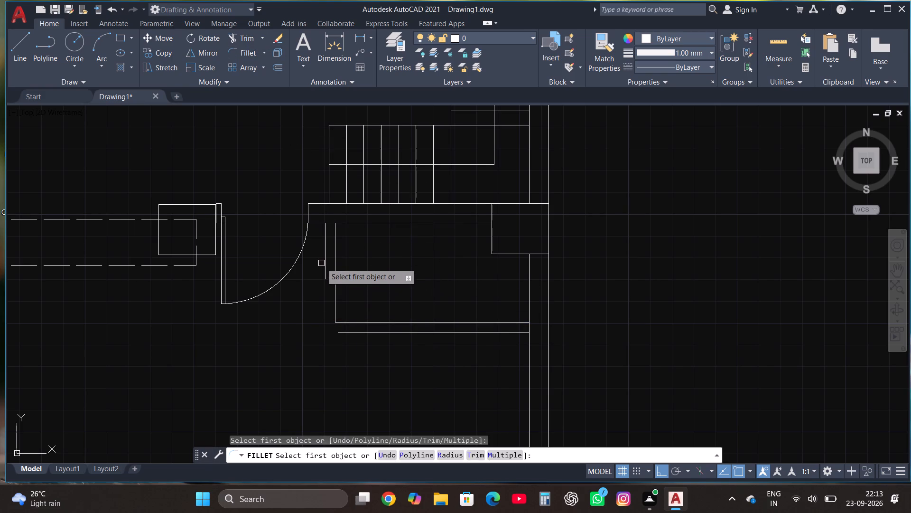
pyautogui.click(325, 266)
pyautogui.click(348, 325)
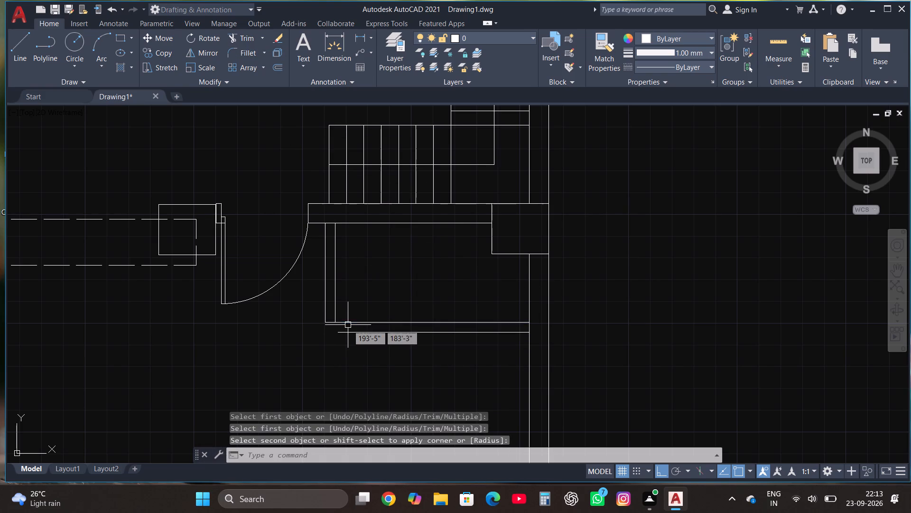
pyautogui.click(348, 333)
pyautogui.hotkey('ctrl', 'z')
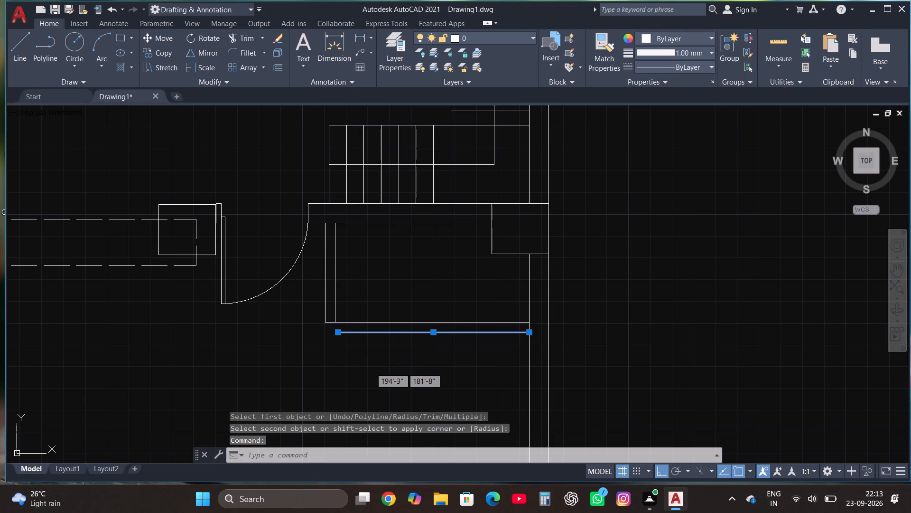
# Fillet the outer vertical line and the lower horizontal line into the small room's outer corner.
pyautogui.click(246, 56)
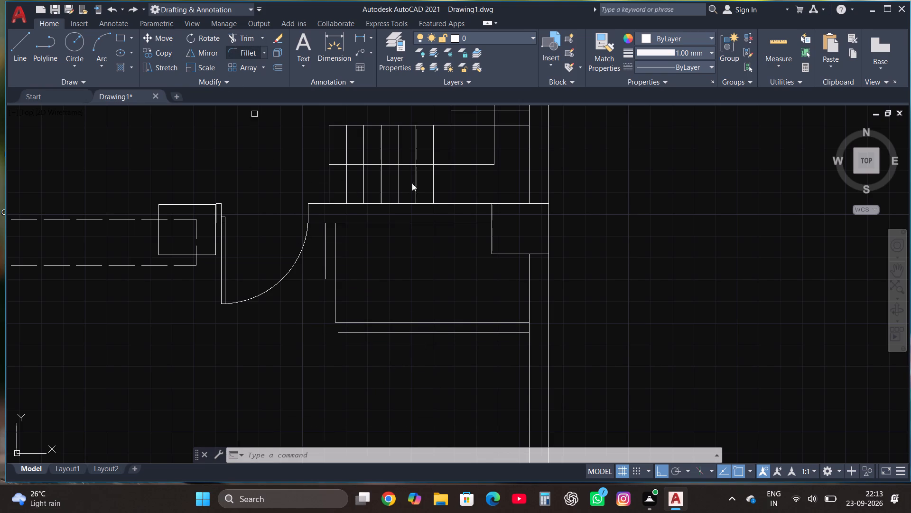
pyautogui.click(326, 247)
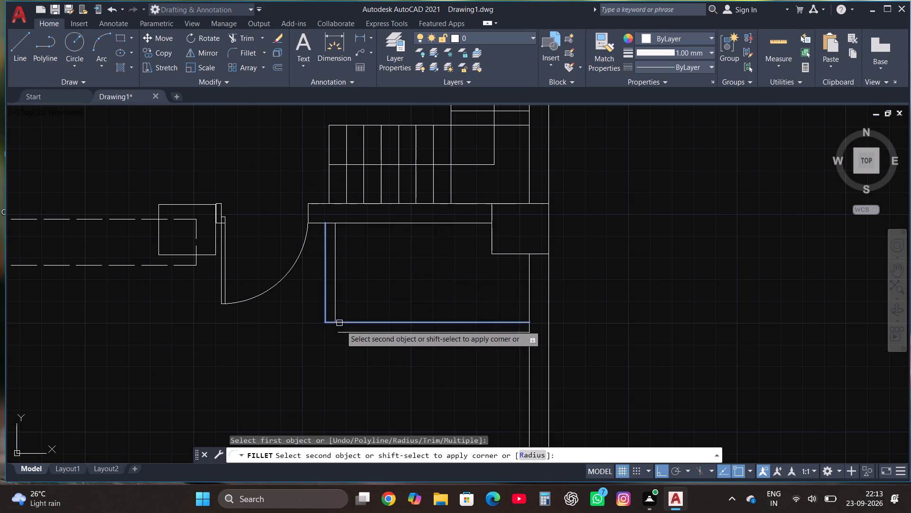
pyautogui.click(346, 331)
pyautogui.scroll(-2, 503, 358)
pyautogui.scroll(2, 450, 326)
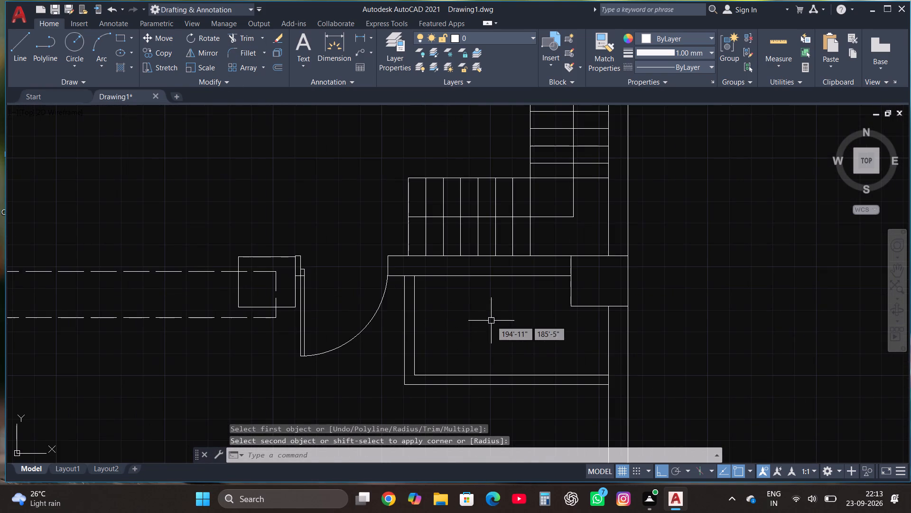
# Draw a horizontal line from the small room's inner wall corner leftward past the outer wall line.
pyautogui.scroll(1, 423, 249)
pyautogui.click(27, 46)
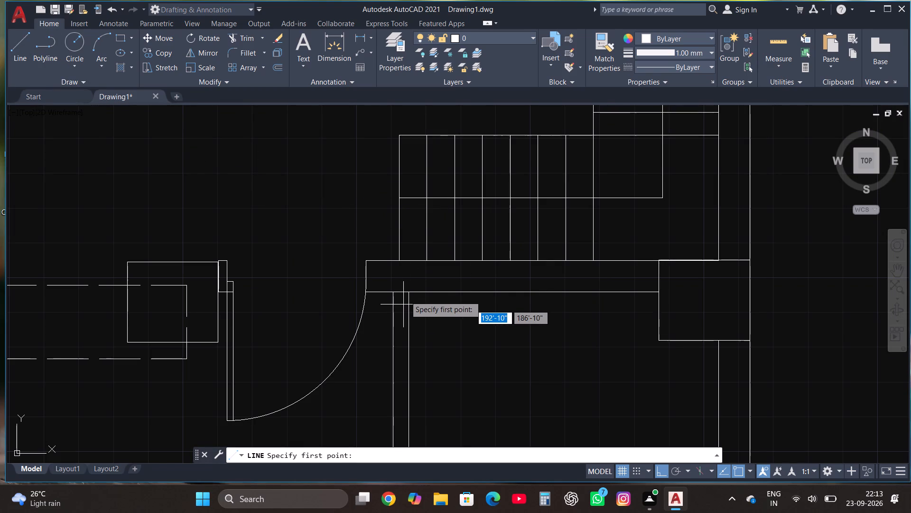
pyautogui.scroll(-1, 408, 285)
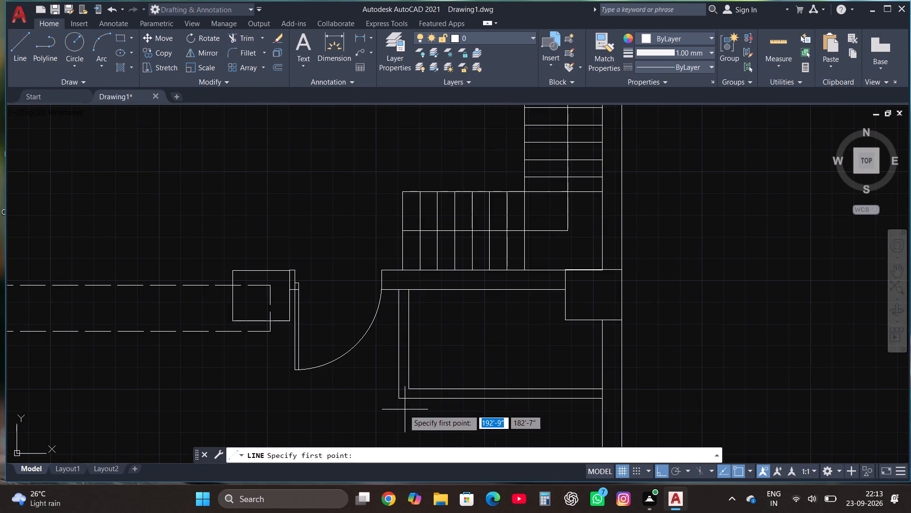
pyautogui.scroll(2, 400, 408)
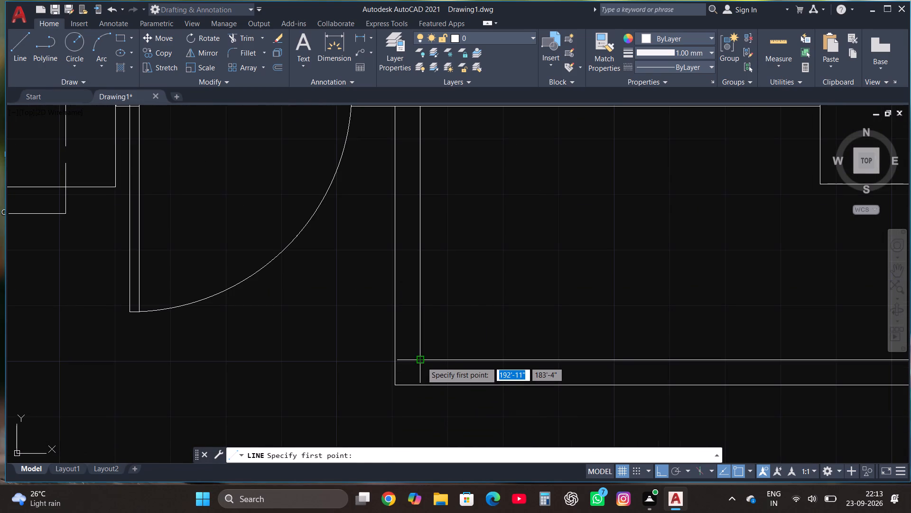
pyautogui.click(421, 361)
pyautogui.click(330, 347)
pyautogui.press('Escape')
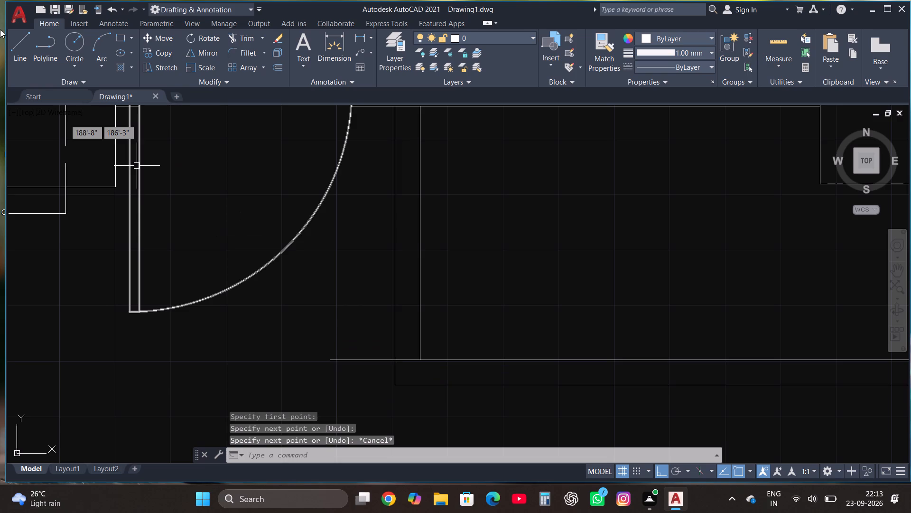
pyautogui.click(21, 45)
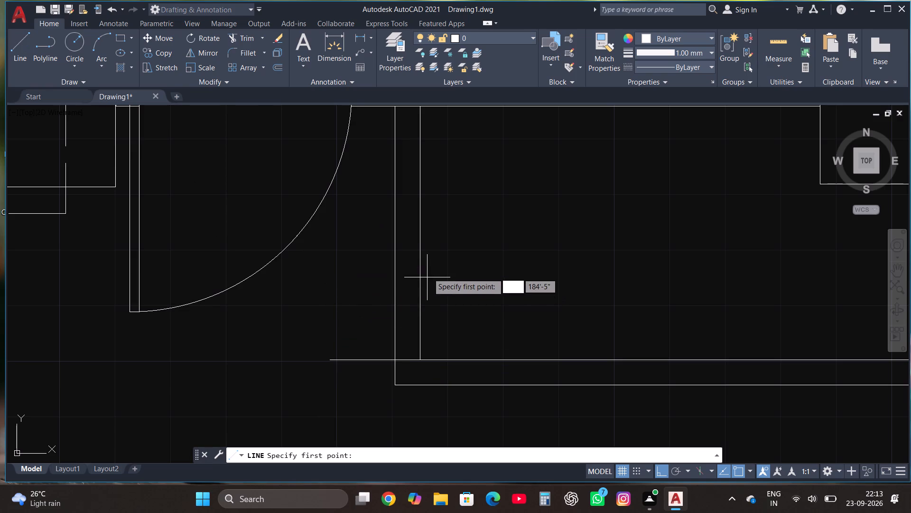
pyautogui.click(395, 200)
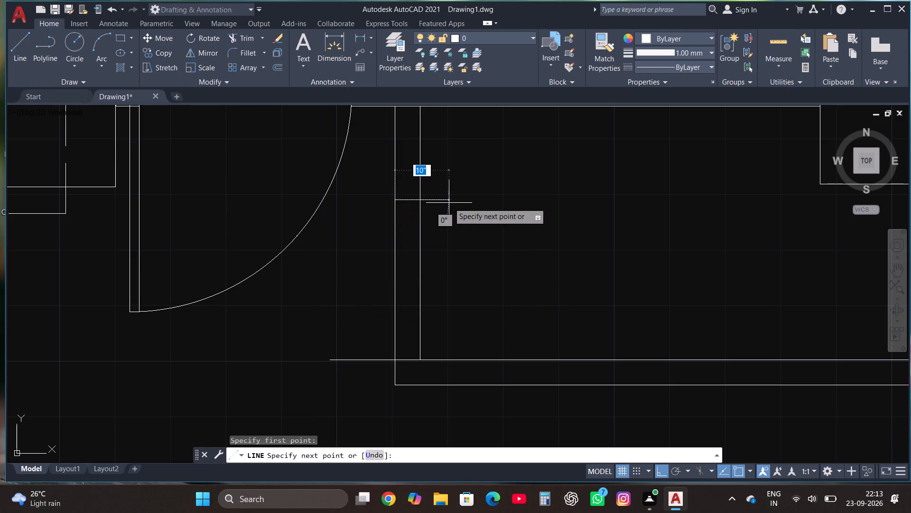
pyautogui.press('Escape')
# Draw a short horizontal line from the small room's left outer wall line rightward across both vertical wall lines.
pyautogui.click(21, 40)
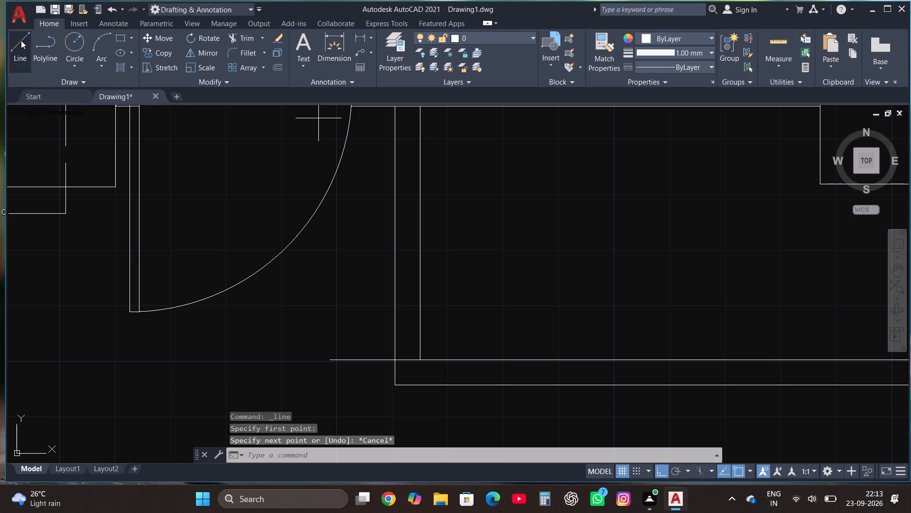
pyautogui.click(395, 207)
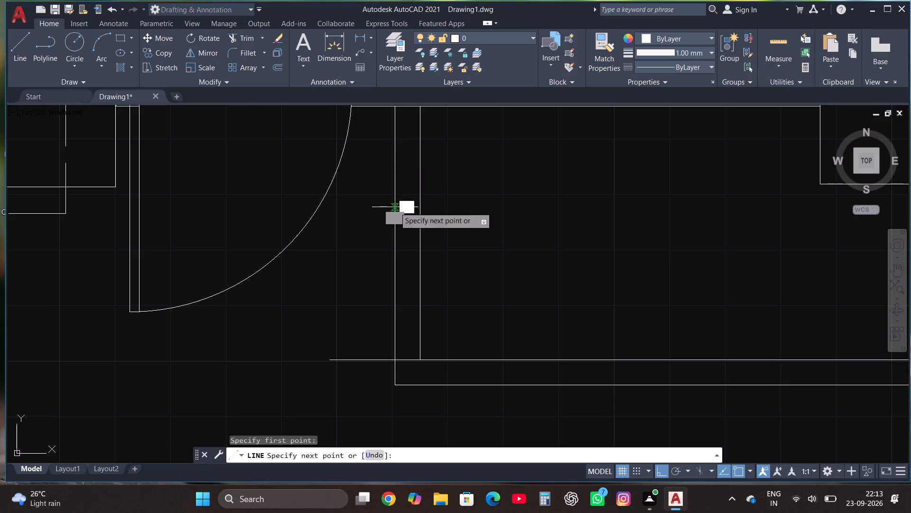
pyautogui.click(442, 209)
pyautogui.press('Escape')
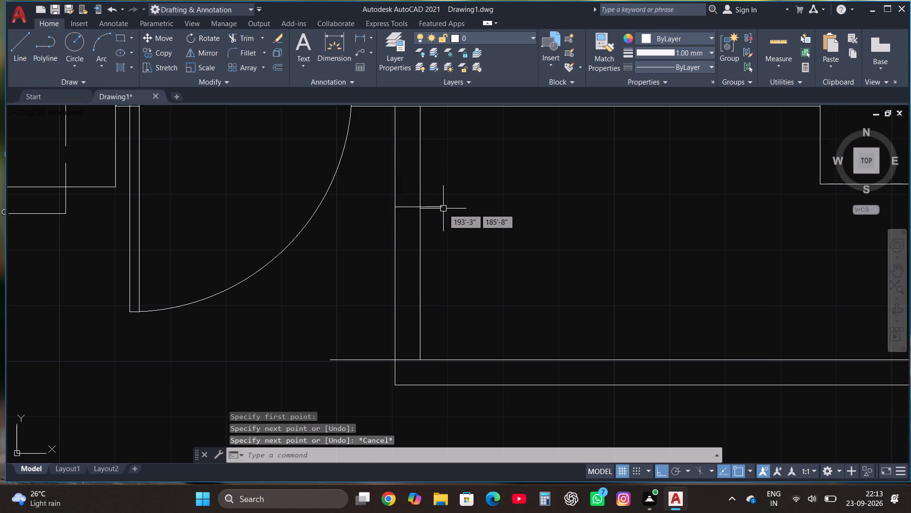
# Trim both vertical wall lines between the two short cross lines and the cross lines' overhangs to open the small room's left wall.
pyautogui.click(241, 41)
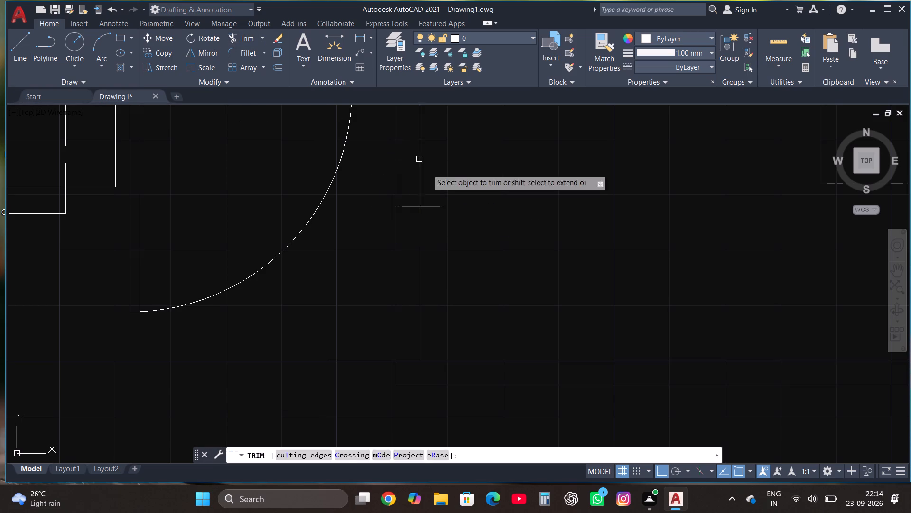
pyautogui.click(436, 207)
pyautogui.moveTo(428, 252); pyautogui.dragTo(418, 251)
pyautogui.click(364, 246)
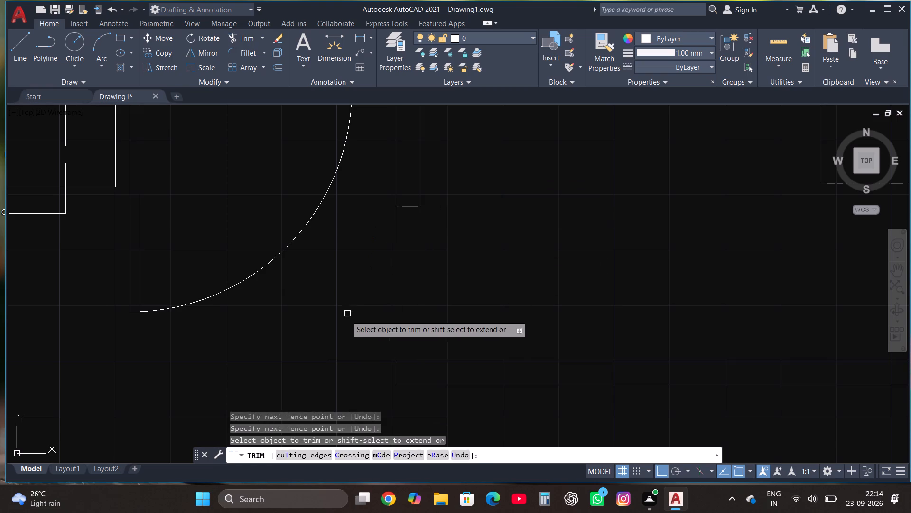
pyautogui.click(347, 349)
pyautogui.click(347, 360)
pyautogui.click(347, 368)
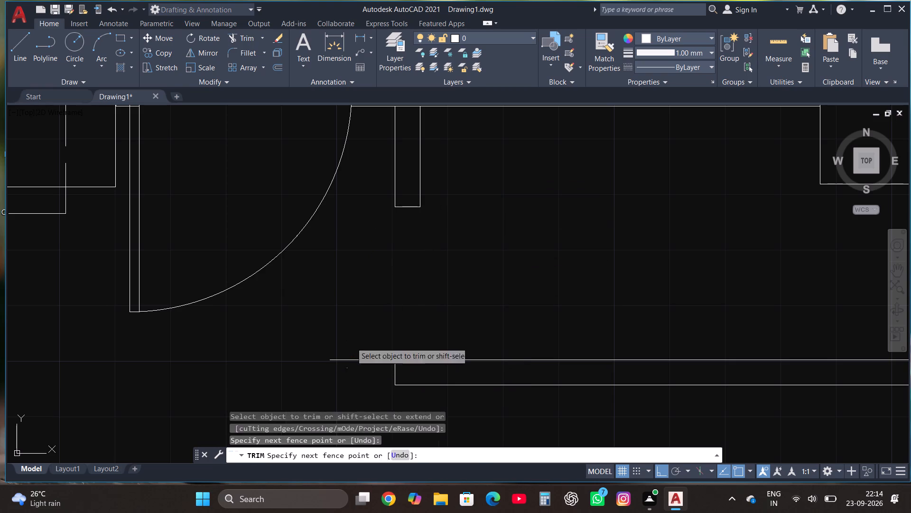
pyautogui.click(355, 329)
pyautogui.press('Escape')
# Set the dashed ACAD_ISO02W100 linetype as the current linetype.
pyautogui.scroll(-2, 346, 331)
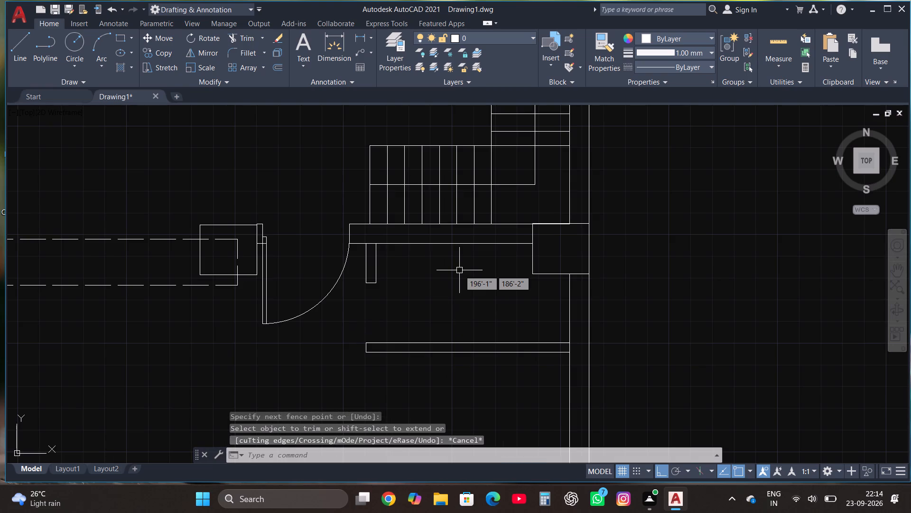
pyautogui.scroll(-2, 463, 281)
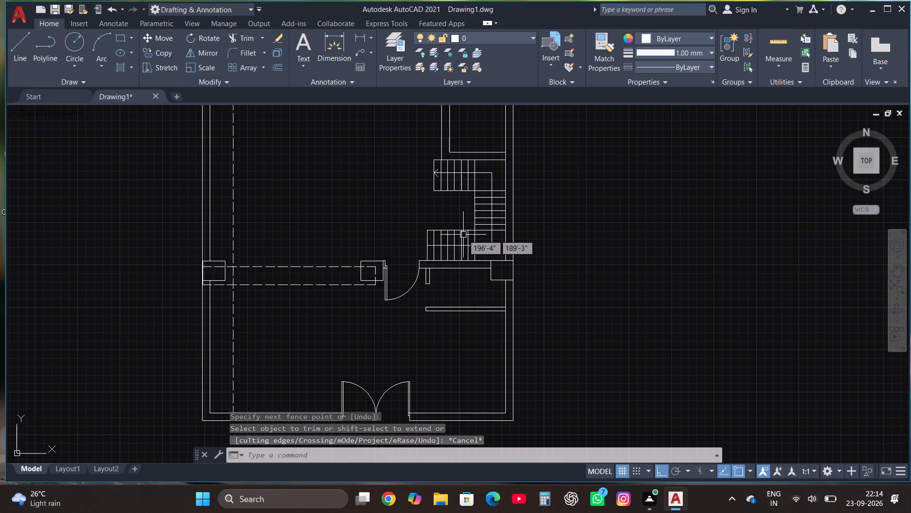
pyautogui.scroll(-1, 463, 231)
pyautogui.scroll(1, 505, 345)
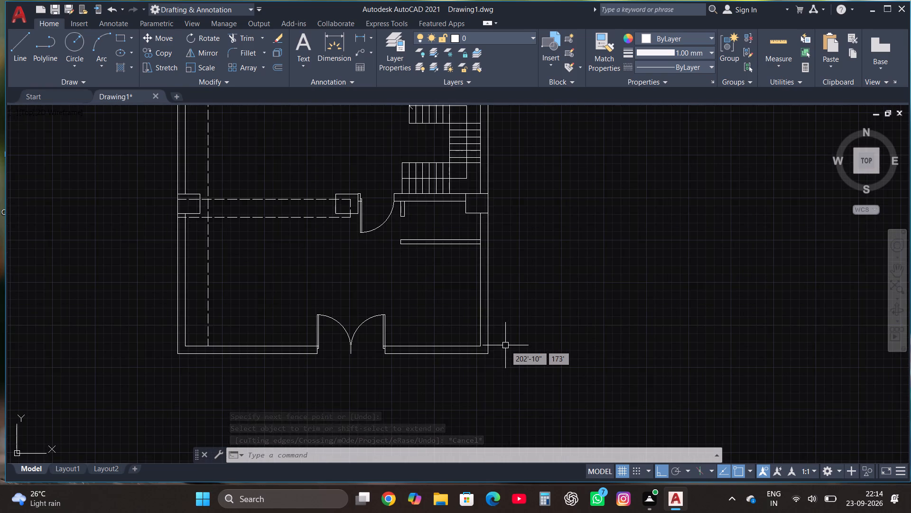
pyautogui.scroll(1, 505, 345)
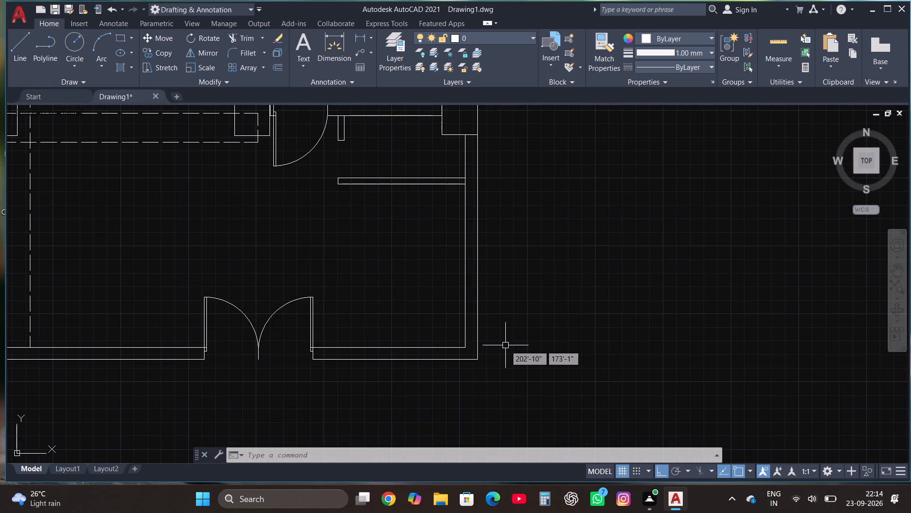
pyautogui.scroll(-3, 505, 345)
pyautogui.scroll(1, 512, 310)
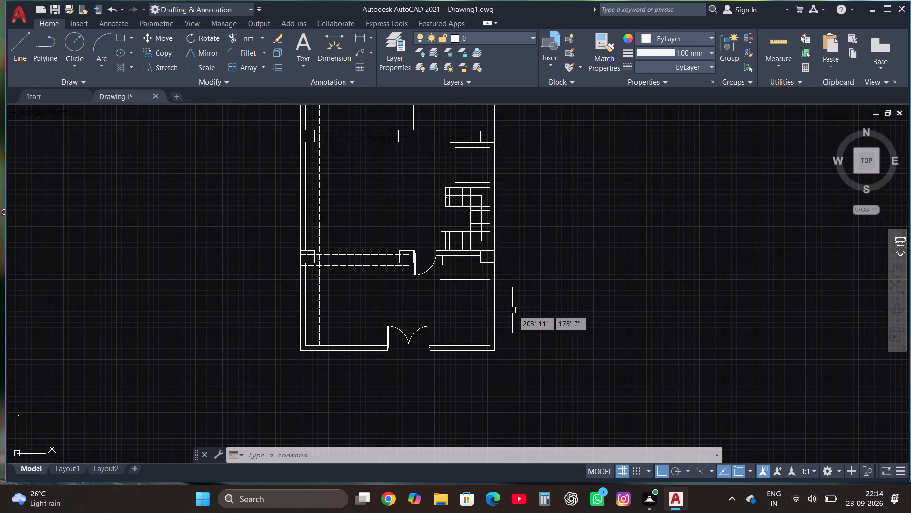
pyautogui.scroll(1, 512, 310)
pyautogui.write('LI')
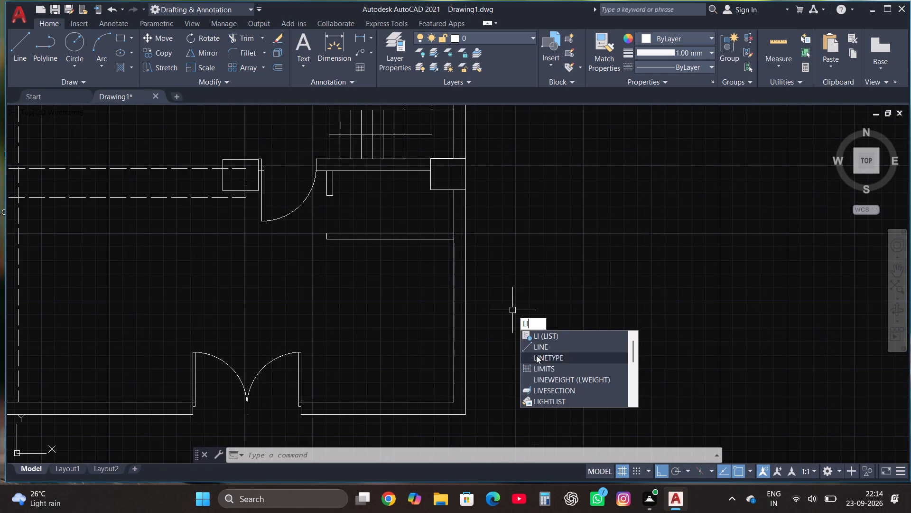
pyautogui.click(545, 358)
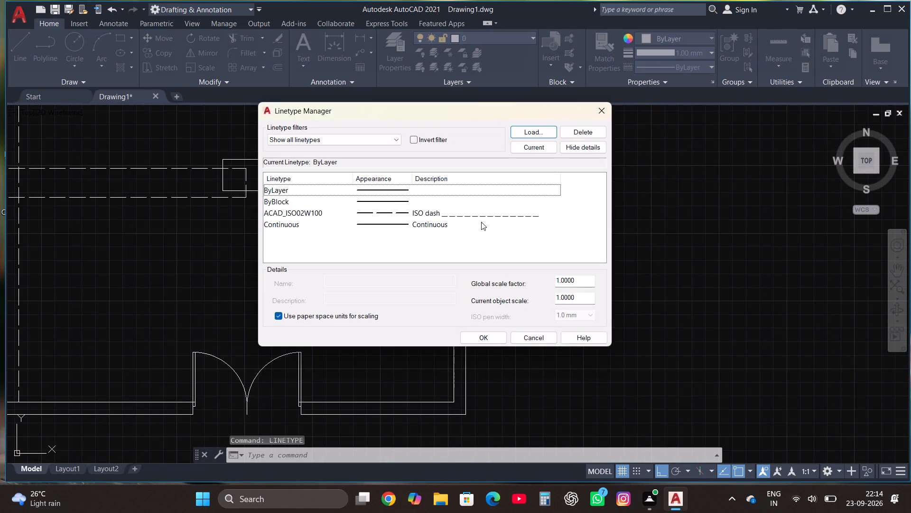
pyautogui.click(478, 216)
pyautogui.click(524, 145)
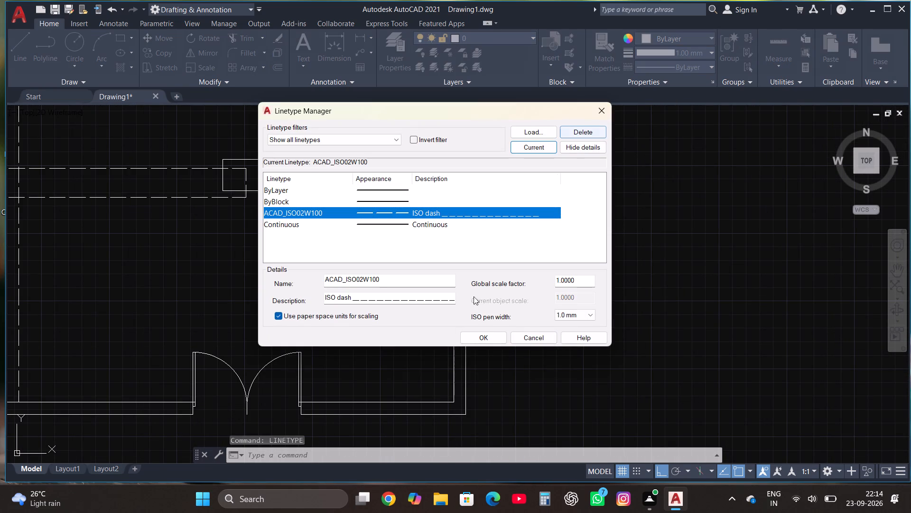
pyautogui.click(491, 344)
pyautogui.click(489, 337)
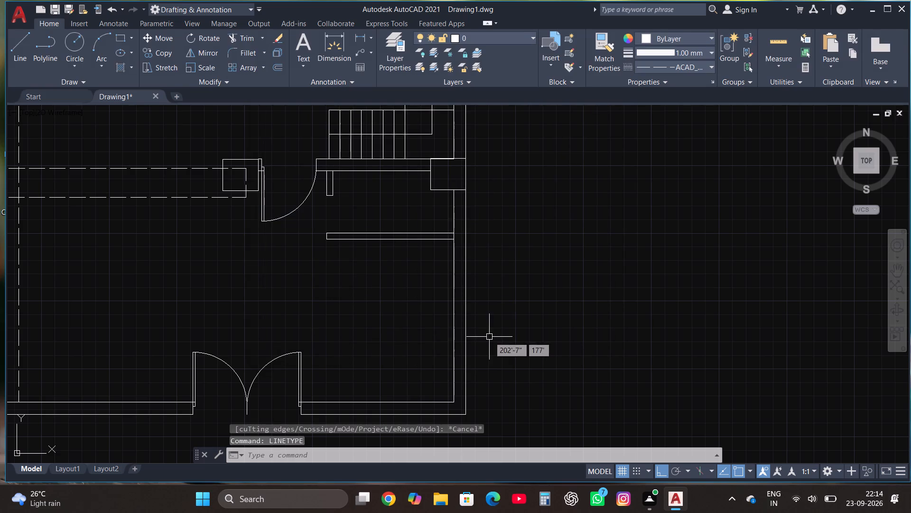
# Draw a dashed line about 5'-6" up from the bottom wall just right of the double door, continuing right into the outer wall.
pyautogui.click(16, 51)
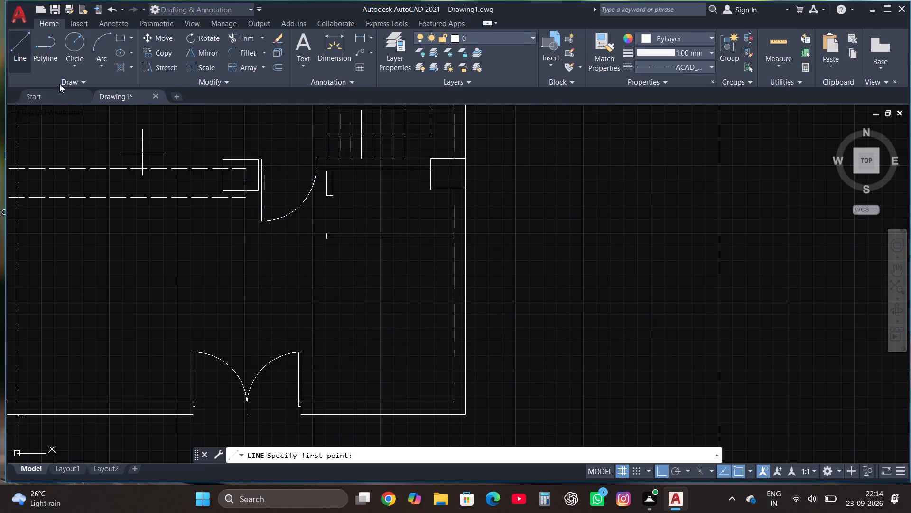
pyautogui.scroll(2, 299, 399)
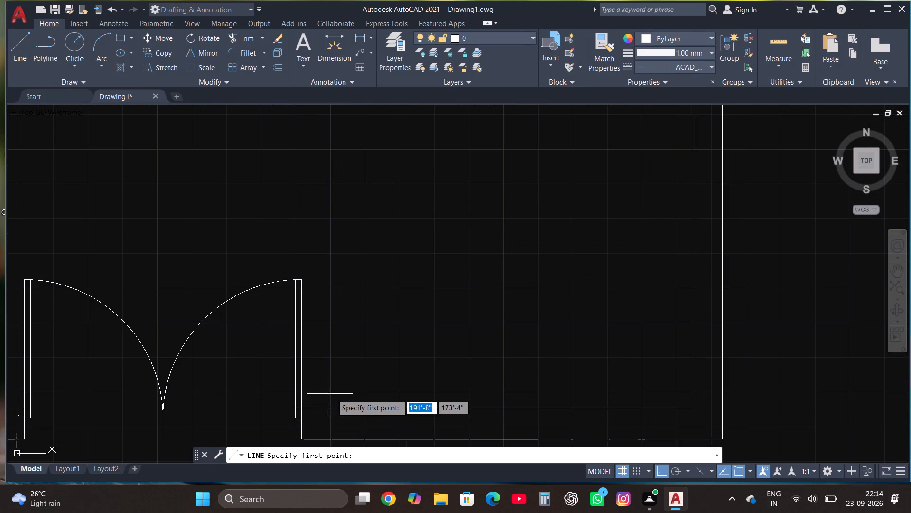
pyautogui.click(321, 408)
pyautogui.scroll(-2, 334, 313)
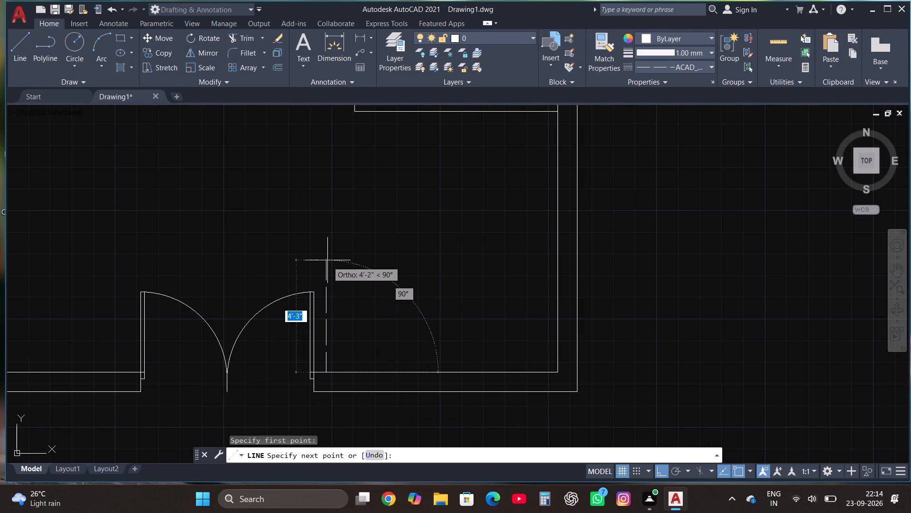
pyautogui.scroll(-1, 327, 261)
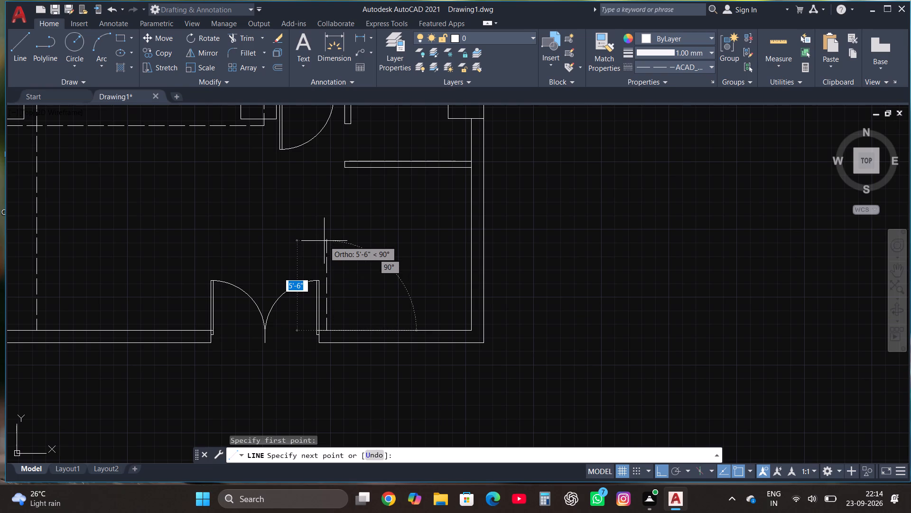
pyautogui.click(324, 242)
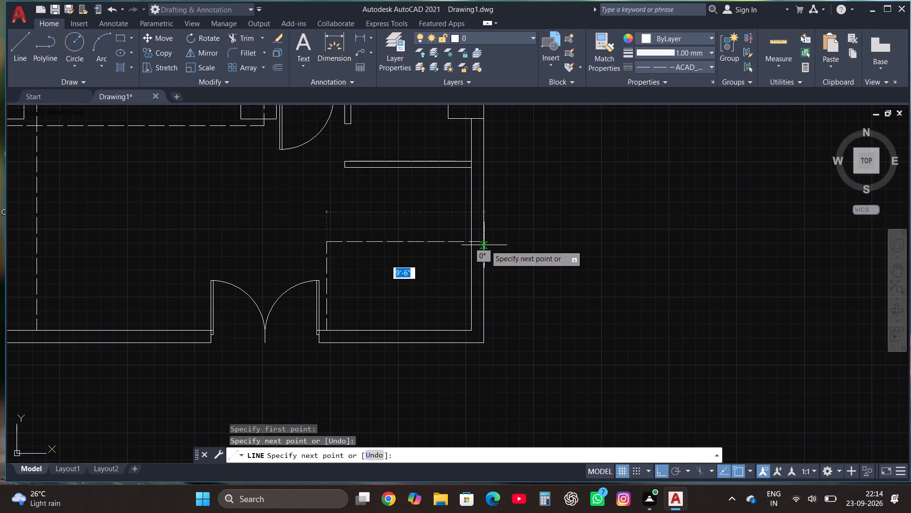
pyautogui.scroll(2, 489, 246)
pyautogui.click(467, 235)
pyautogui.press('Escape')
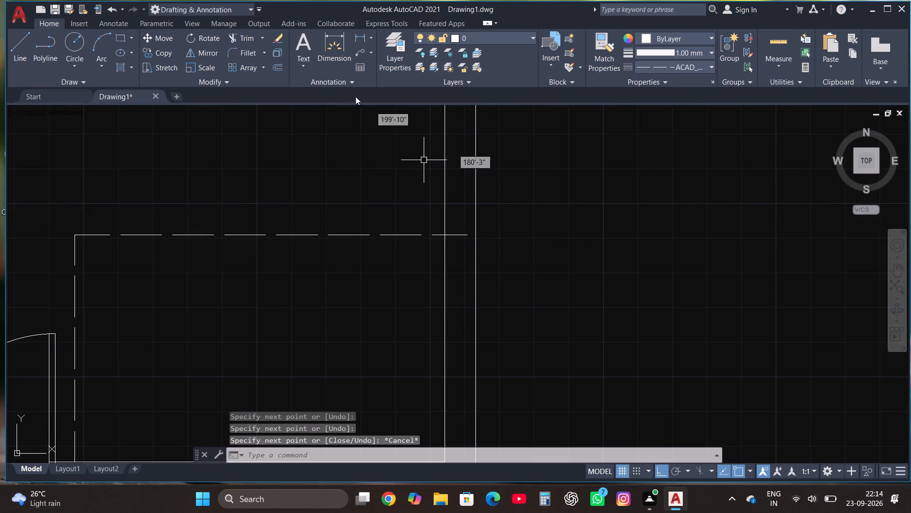
# Trim the overhang of the horizontal dashed line past the inner face of the right outer wall.
pyautogui.click(249, 39)
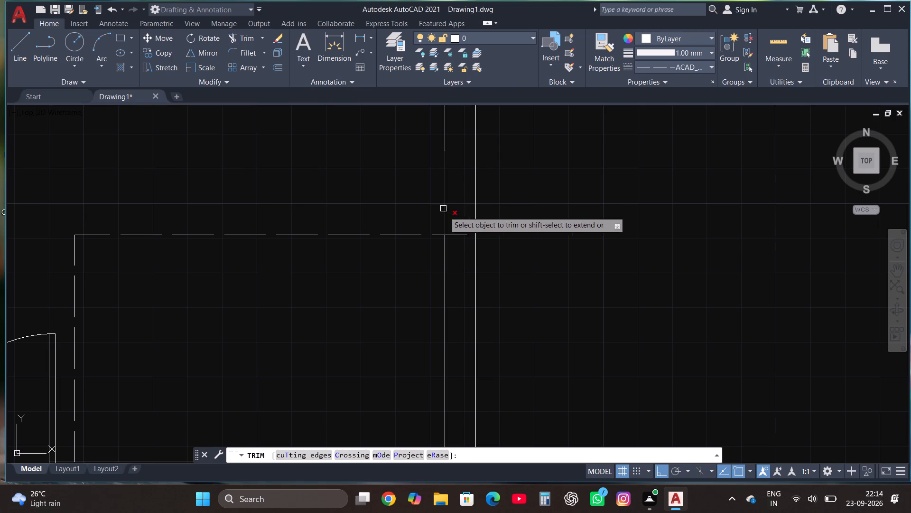
pyautogui.click(458, 235)
pyautogui.press('Escape')
# Insert the Vehicles - Imperial block from the tool palettes in the empty space outside the plan's right wall.
pyautogui.scroll(-3, 546, 238)
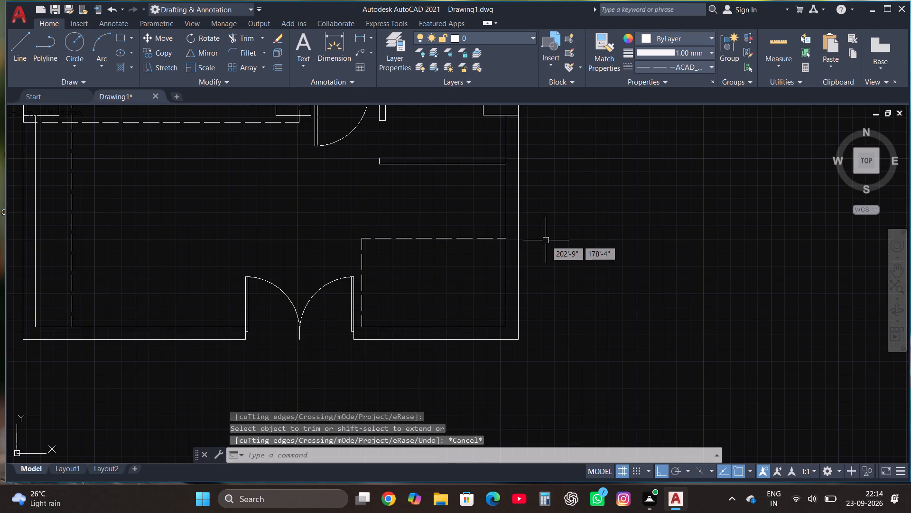
pyautogui.scroll(-1, 543, 261)
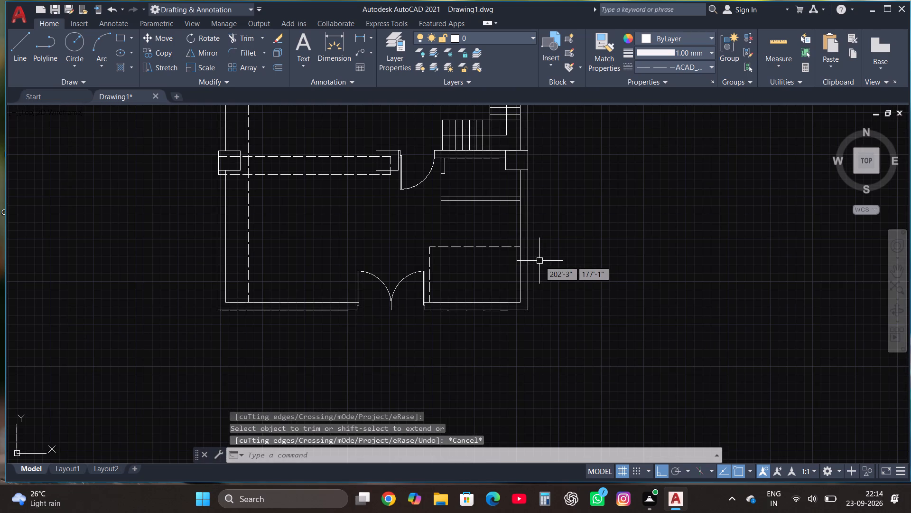
pyautogui.write('TOOL')
pyautogui.click(622, 294)
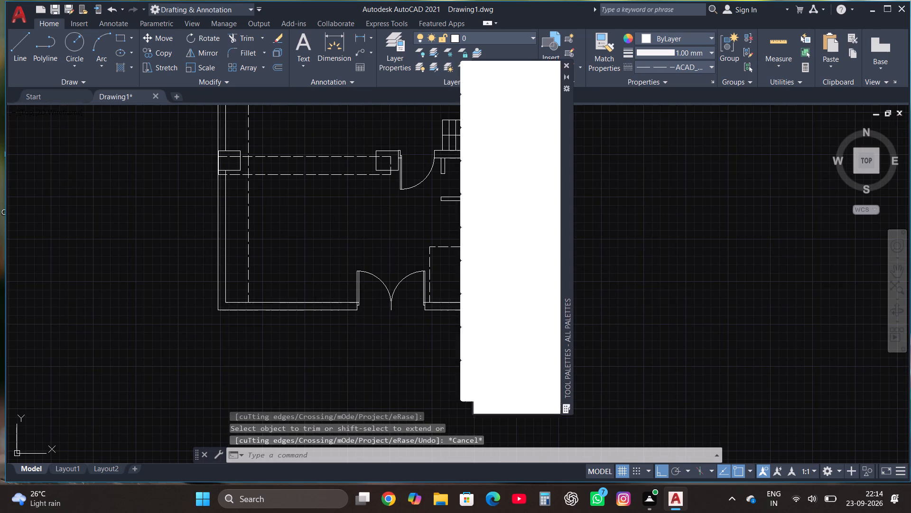
pyautogui.click(508, 264)
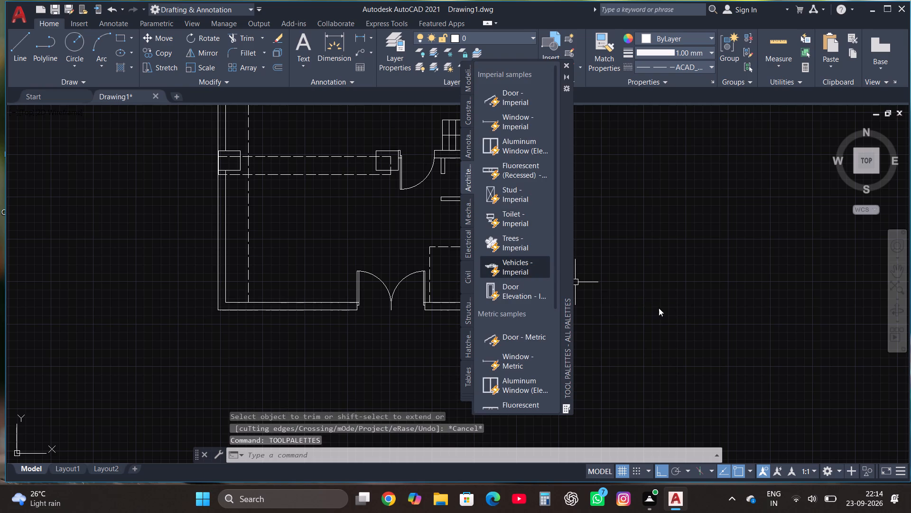
pyautogui.click(617, 321)
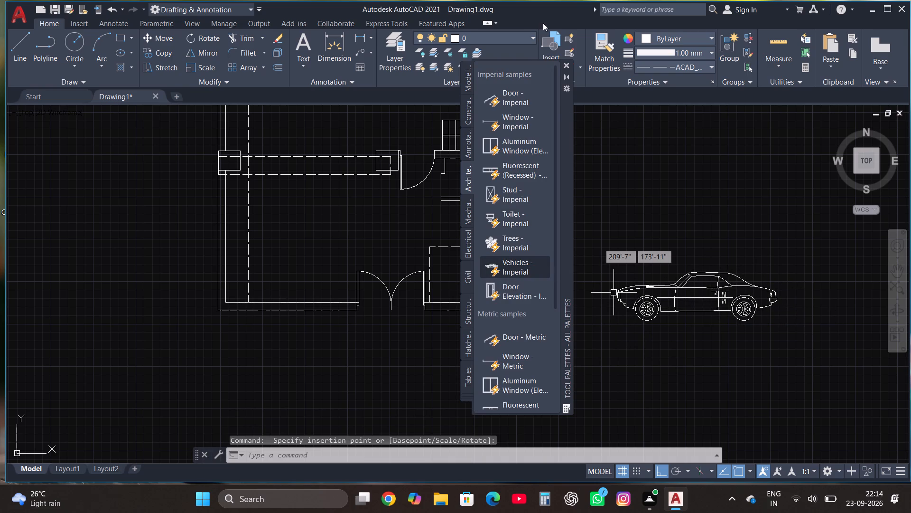
pyautogui.click(563, 64)
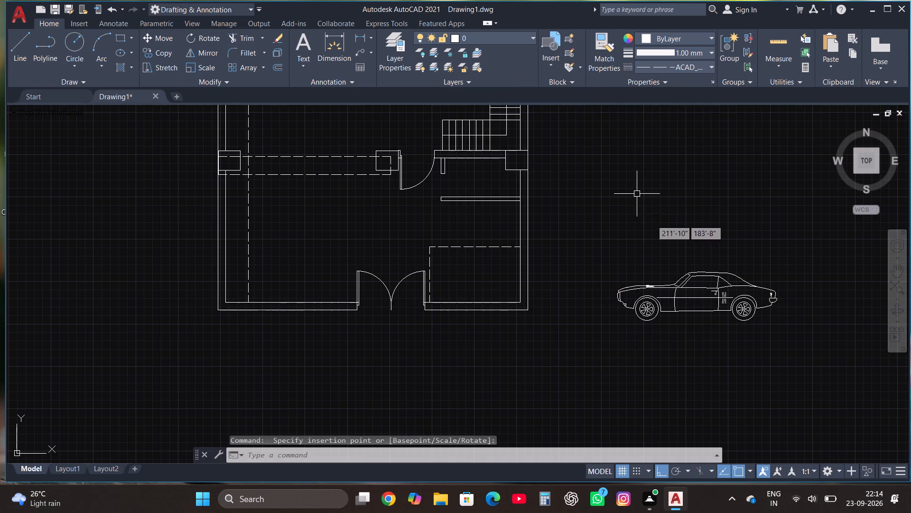
# Switch the inserted vehicle block to its Sports Car (Top) view.
pyautogui.click(657, 303)
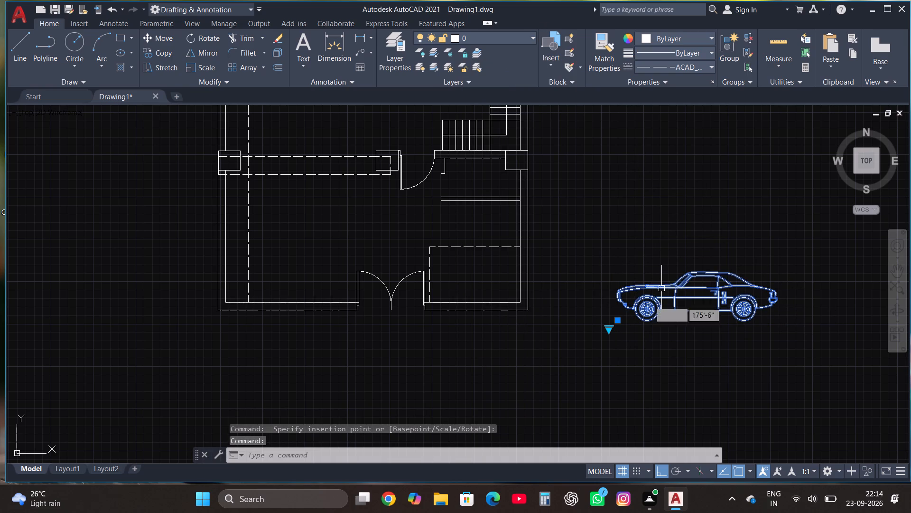
pyautogui.click(613, 332)
pyautogui.click(606, 332)
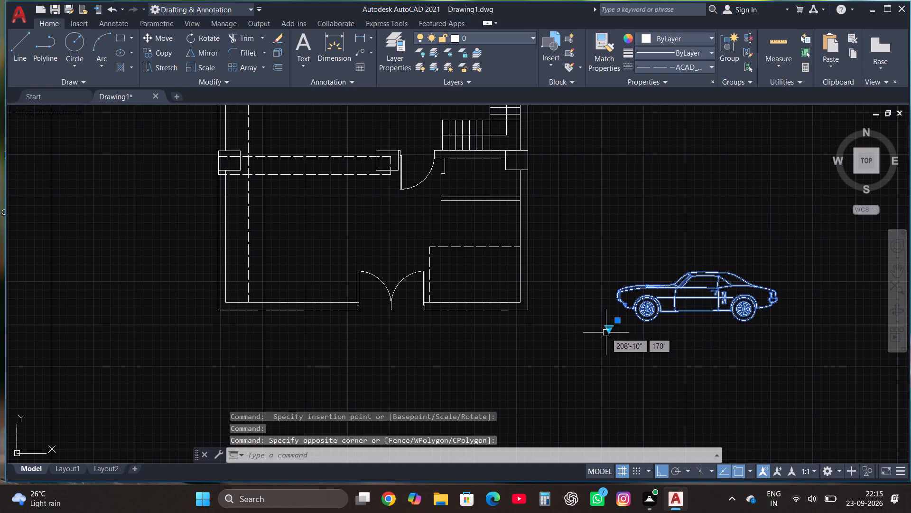
pyautogui.click(608, 332)
pyautogui.click(610, 326)
pyautogui.click(610, 326)
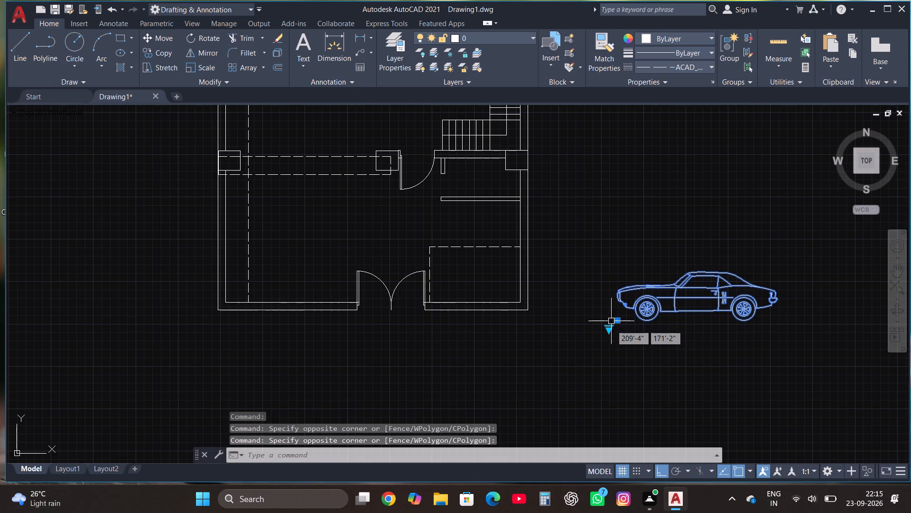
pyautogui.click(612, 329)
pyautogui.click(658, 351)
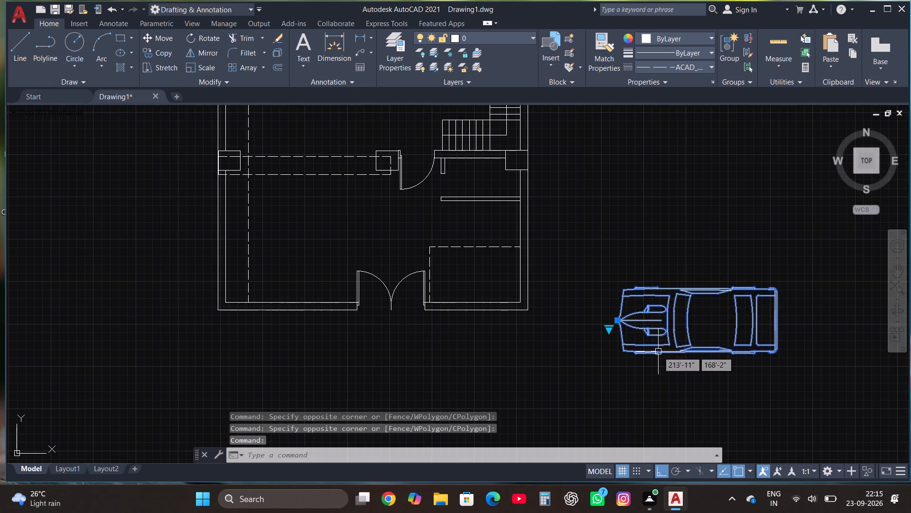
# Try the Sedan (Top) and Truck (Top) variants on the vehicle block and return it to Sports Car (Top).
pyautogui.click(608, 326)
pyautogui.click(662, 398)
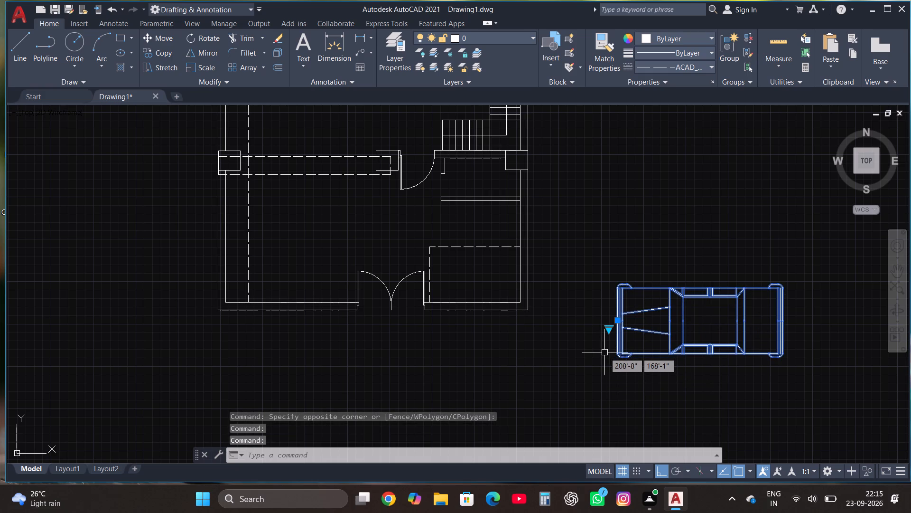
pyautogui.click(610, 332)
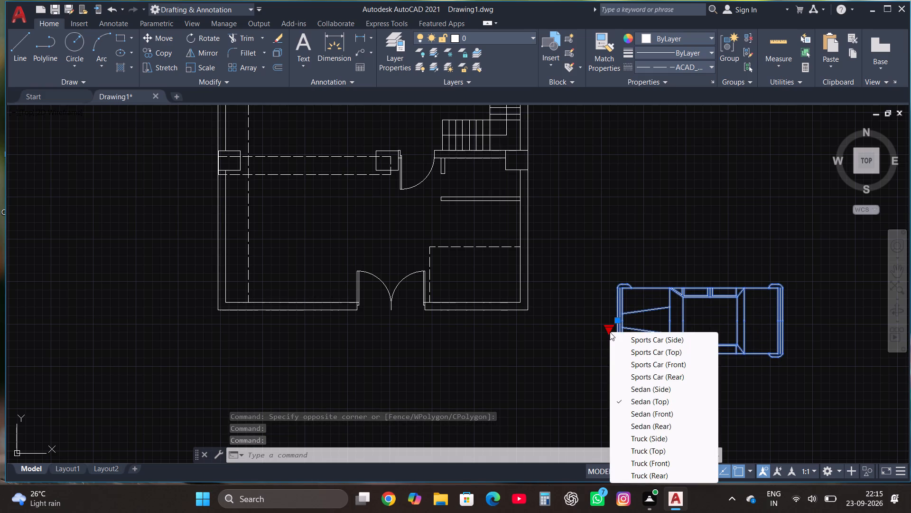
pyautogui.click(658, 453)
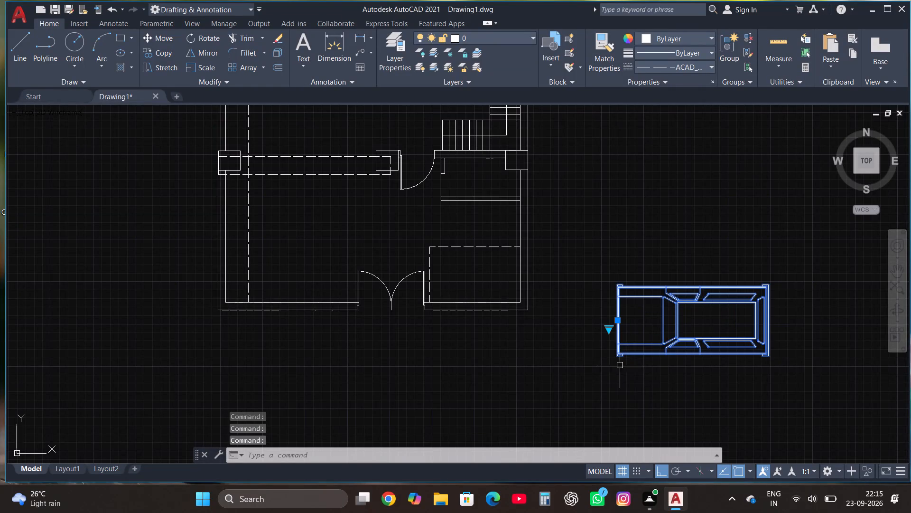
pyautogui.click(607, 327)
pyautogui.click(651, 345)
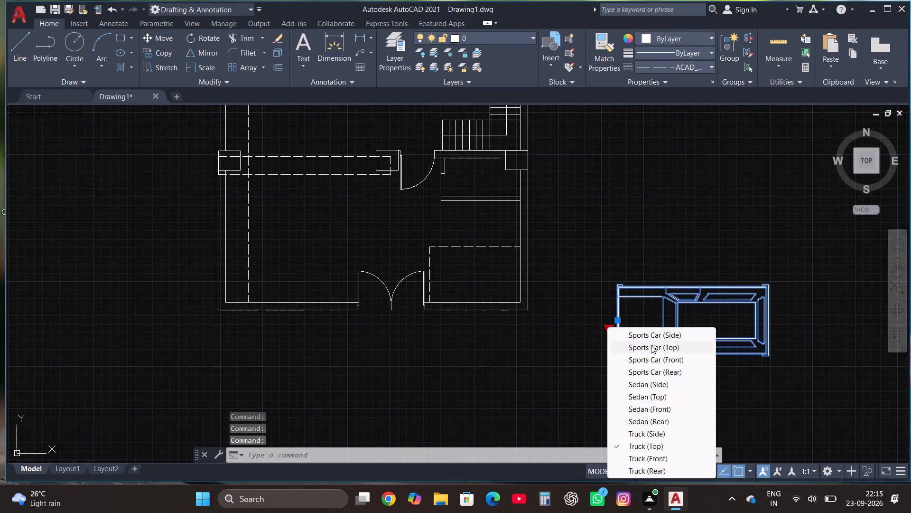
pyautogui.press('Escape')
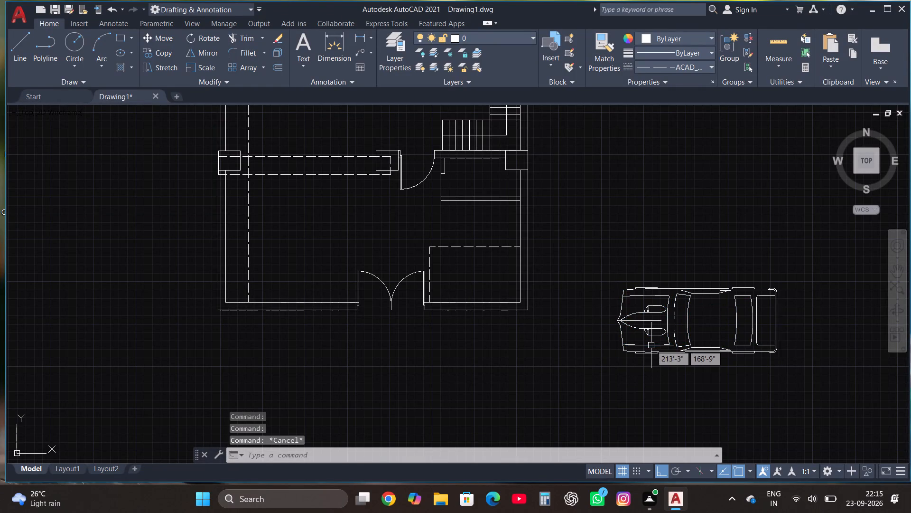
# Rotate the sports car a quarter turn so its front points toward the top of the plan.
pyautogui.click(600, 381)
pyautogui.click(822, 264)
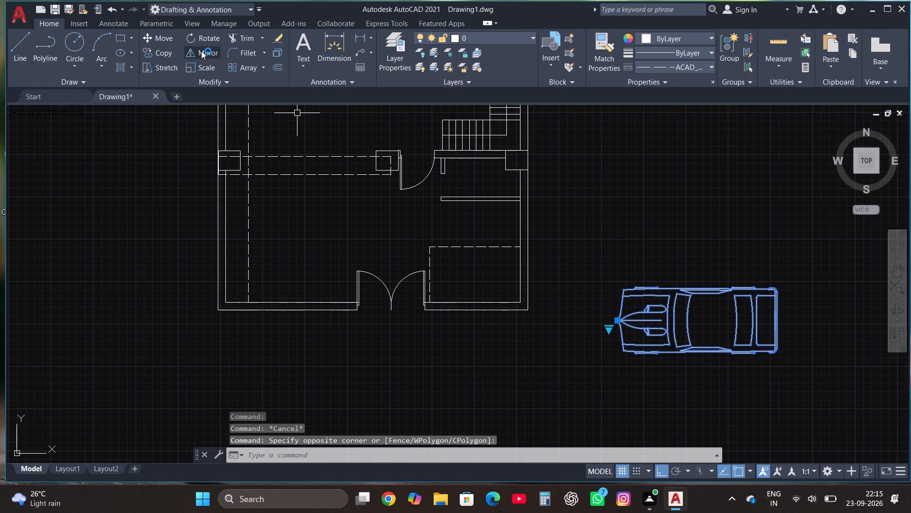
pyautogui.click(210, 37)
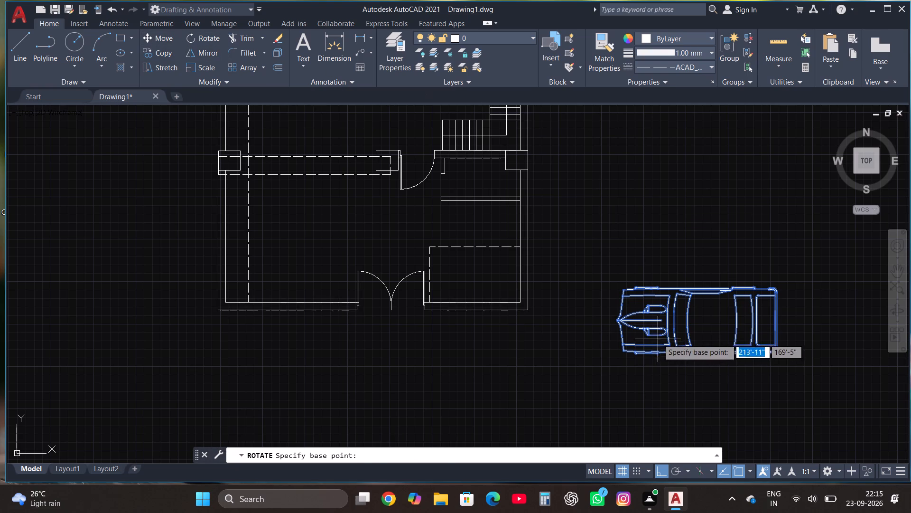
pyautogui.click(659, 339)
pyautogui.click(617, 383)
# Scale the rotated sports car down freehand to about two-thirds of its size.
pyautogui.scroll(-2, 681, 226)
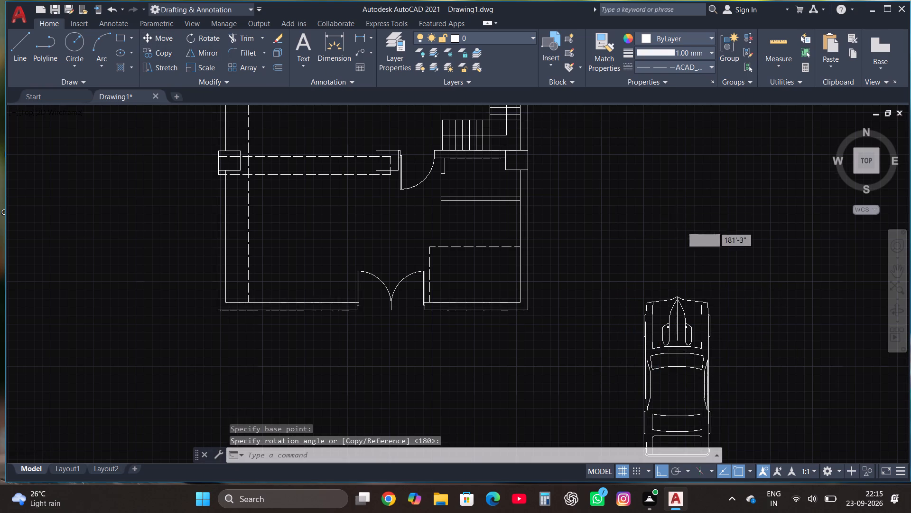
pyautogui.scroll(3, 713, 286)
pyautogui.click(644, 315)
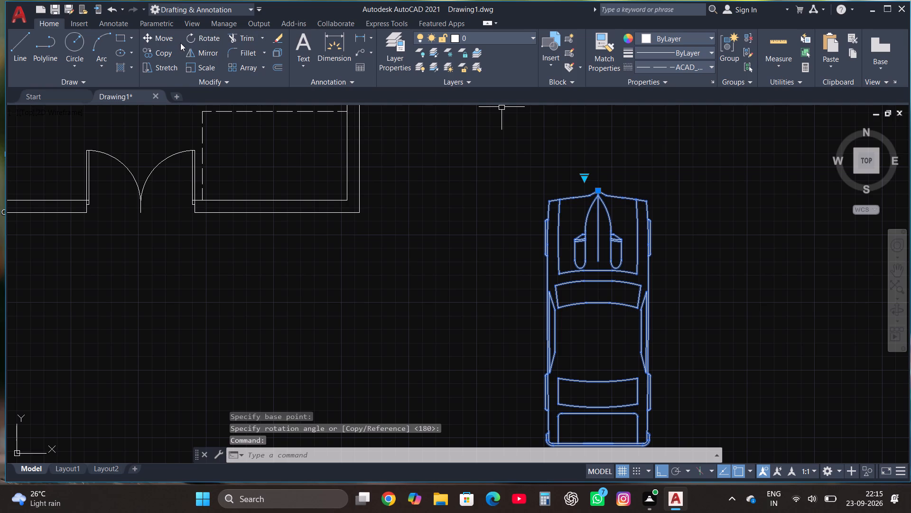
pyautogui.click(209, 66)
pyautogui.scroll(-2, 328, 89)
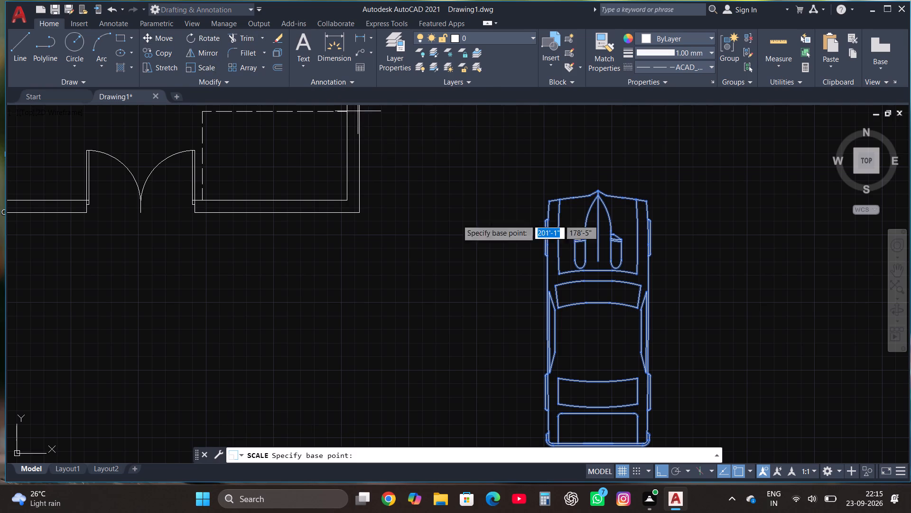
pyautogui.scroll(-1, 492, 254)
pyautogui.click(548, 358)
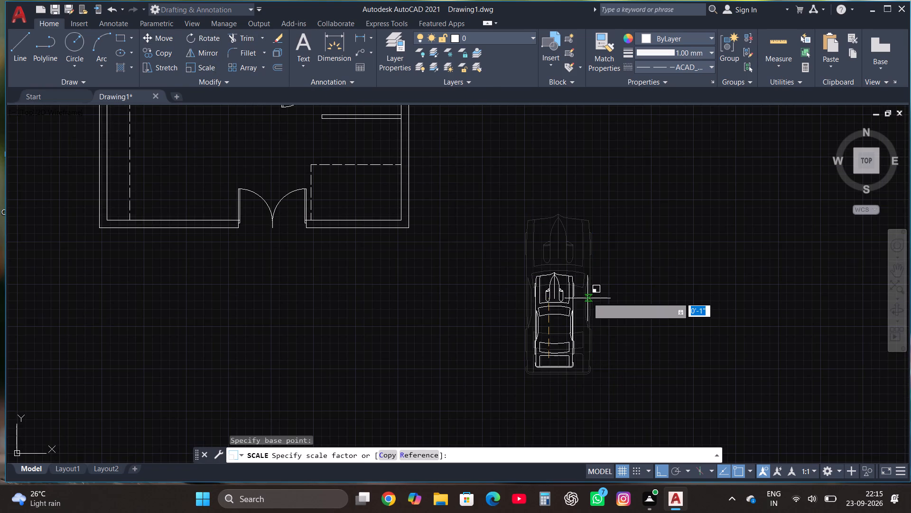
pyautogui.click(584, 299)
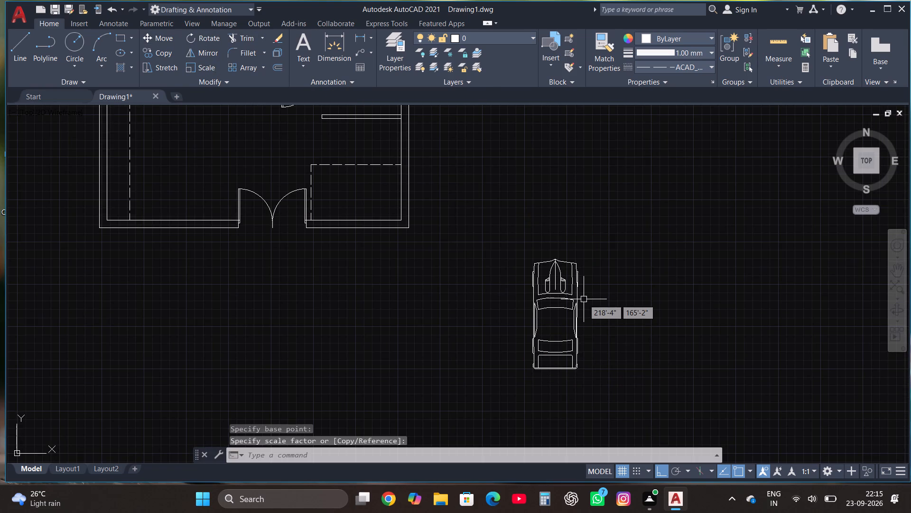
# Scale the sports car down freehand once more, by about another third.
pyautogui.click(539, 336)
pyautogui.click(487, 239)
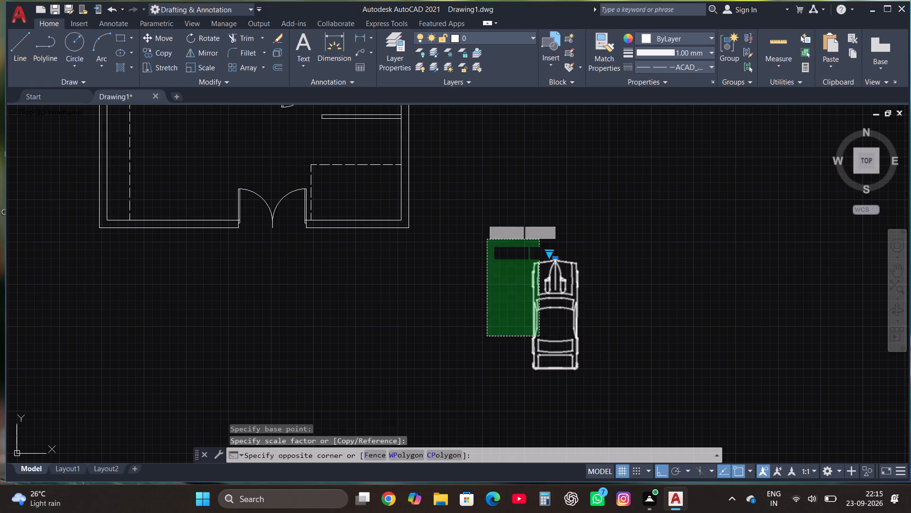
pyautogui.click(212, 67)
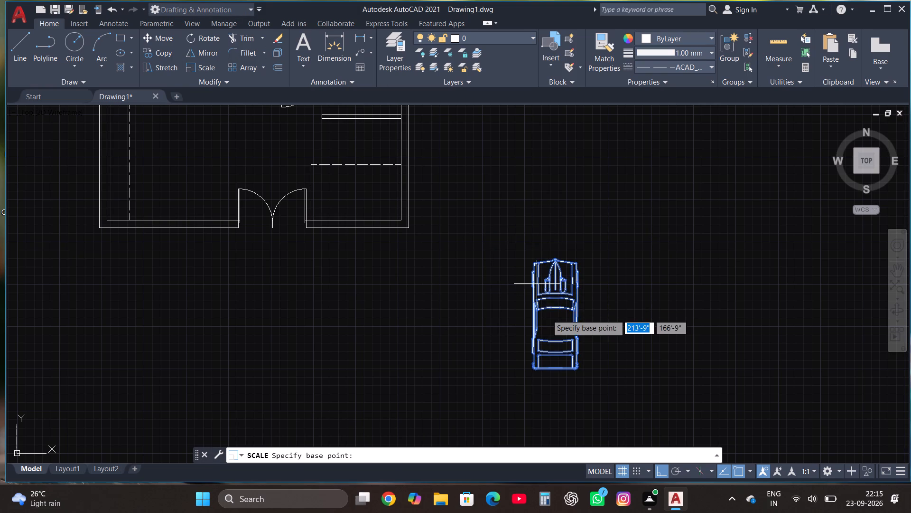
pyautogui.click(548, 326)
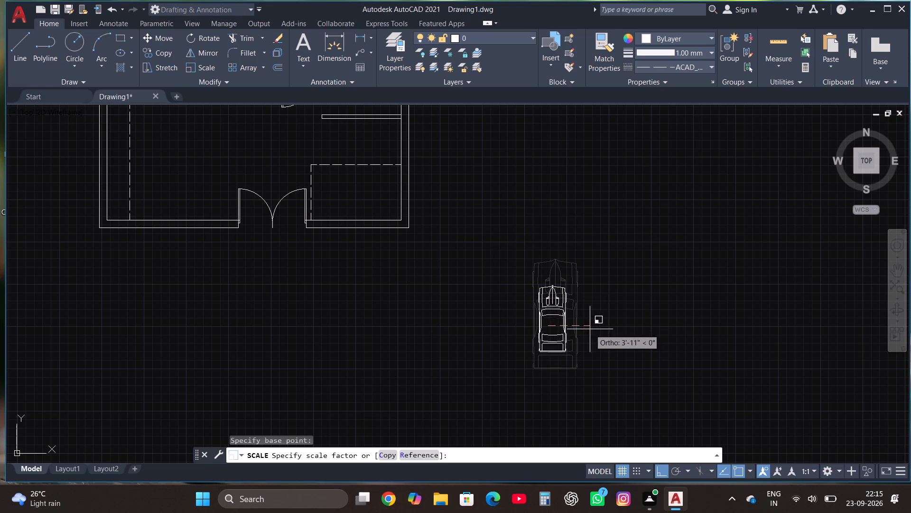
pyautogui.click(594, 332)
# Move the sports car with ortho off into the front room, just right of the vertical dashed line and left of the double door.
pyautogui.click(548, 319)
pyautogui.click(534, 286)
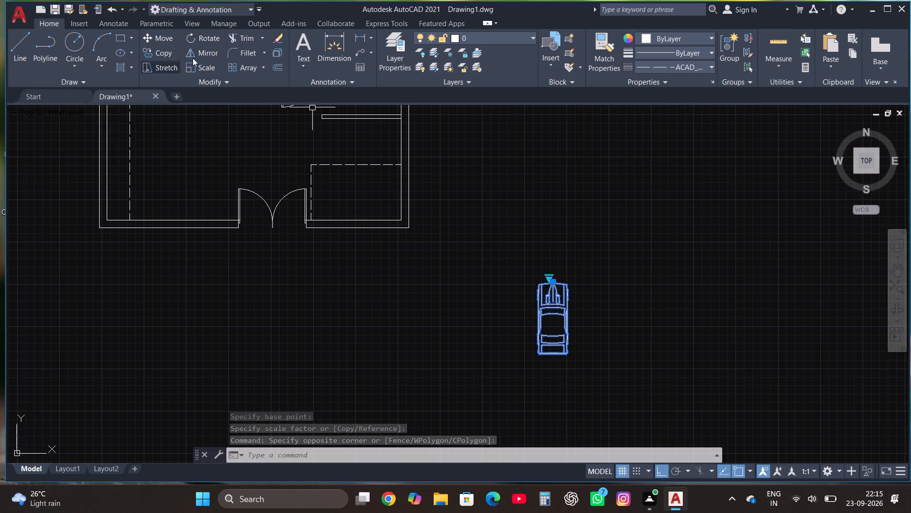
pyautogui.click(162, 37)
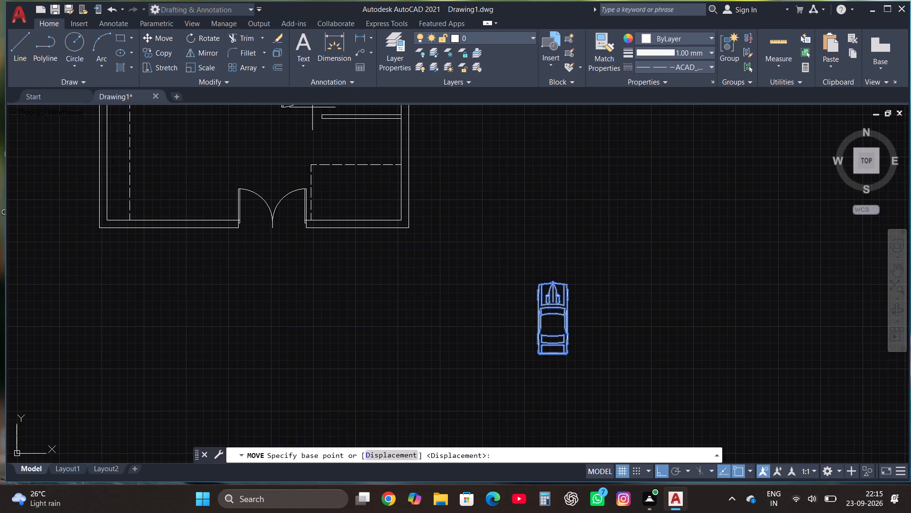
pyautogui.click(557, 330)
pyautogui.scroll(-1, 531, 353)
pyautogui.scroll(-1, 492, 332)
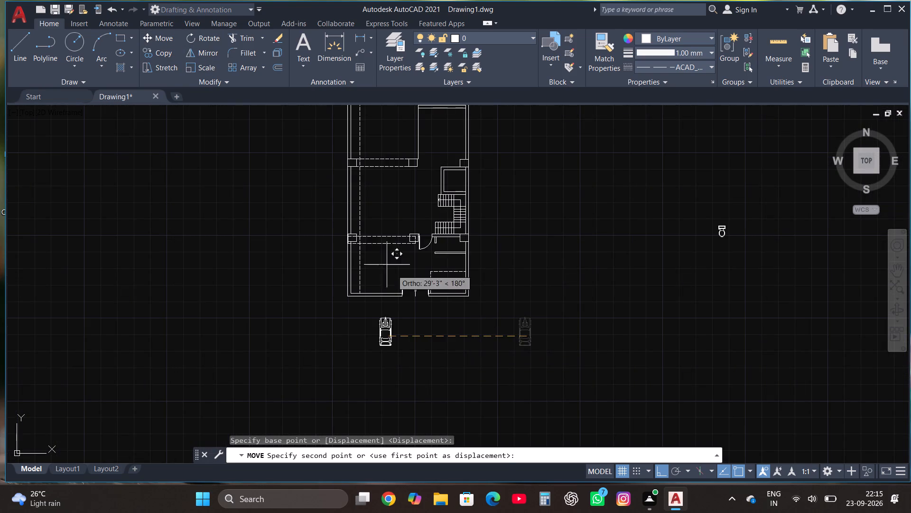
pyautogui.press('F8')
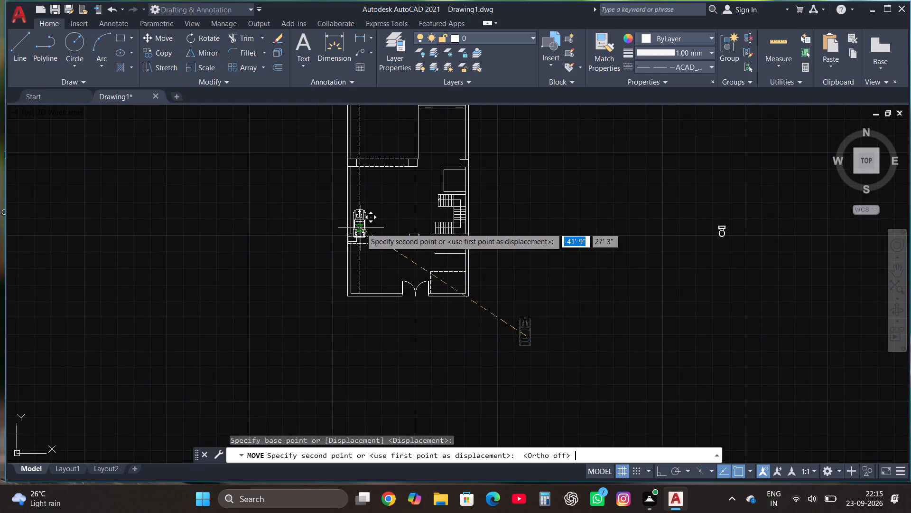
pyautogui.scroll(2, 382, 275)
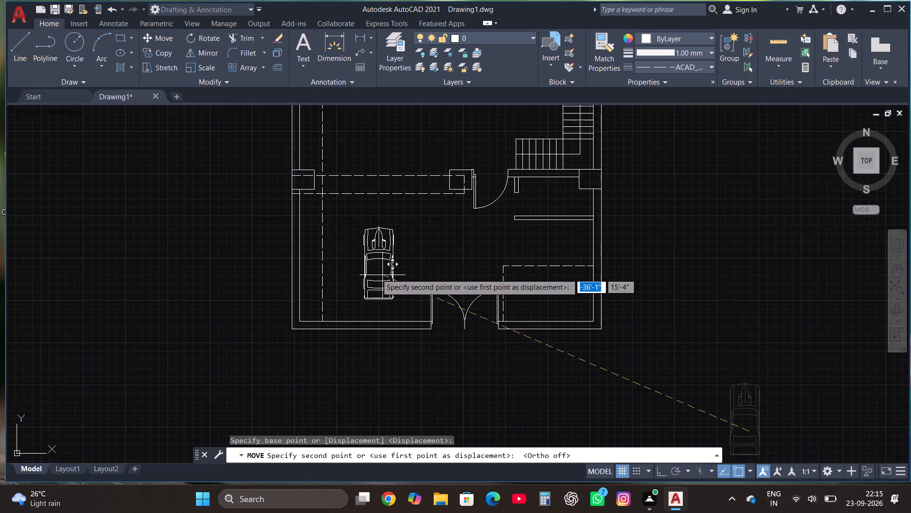
pyautogui.scroll(1, 357, 270)
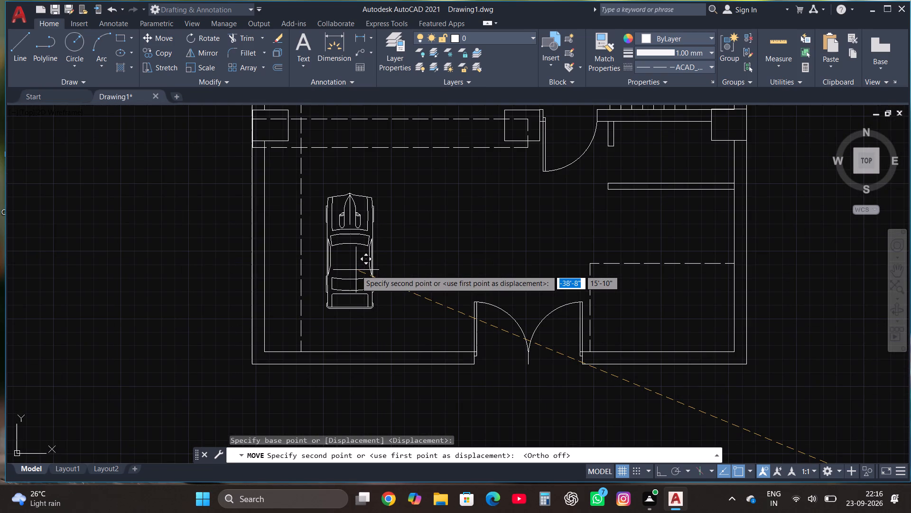
pyautogui.click(349, 265)
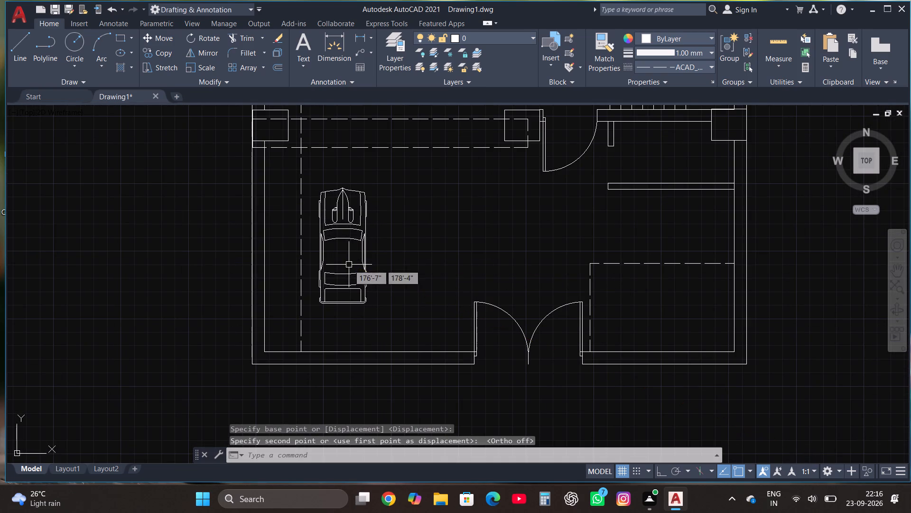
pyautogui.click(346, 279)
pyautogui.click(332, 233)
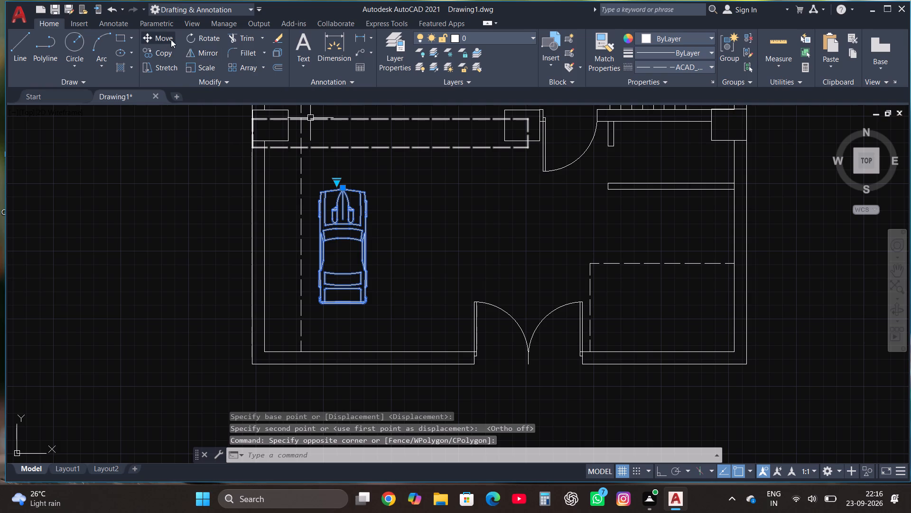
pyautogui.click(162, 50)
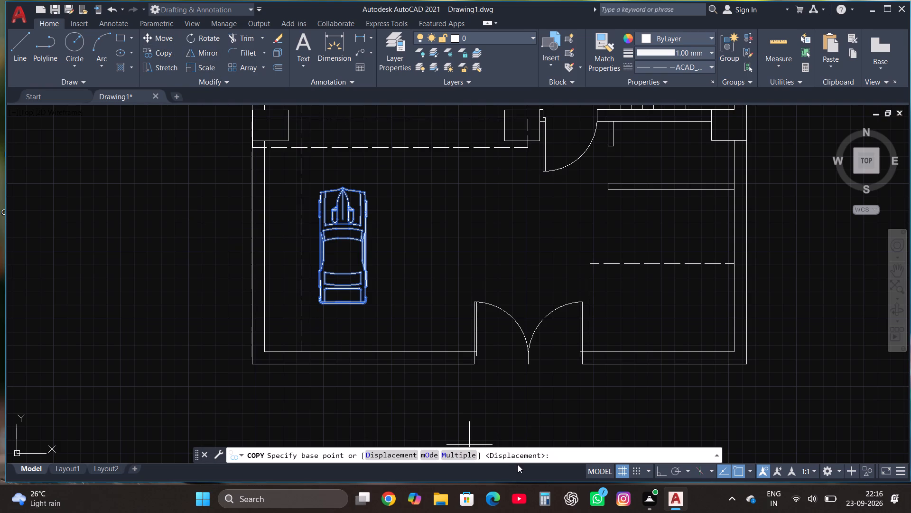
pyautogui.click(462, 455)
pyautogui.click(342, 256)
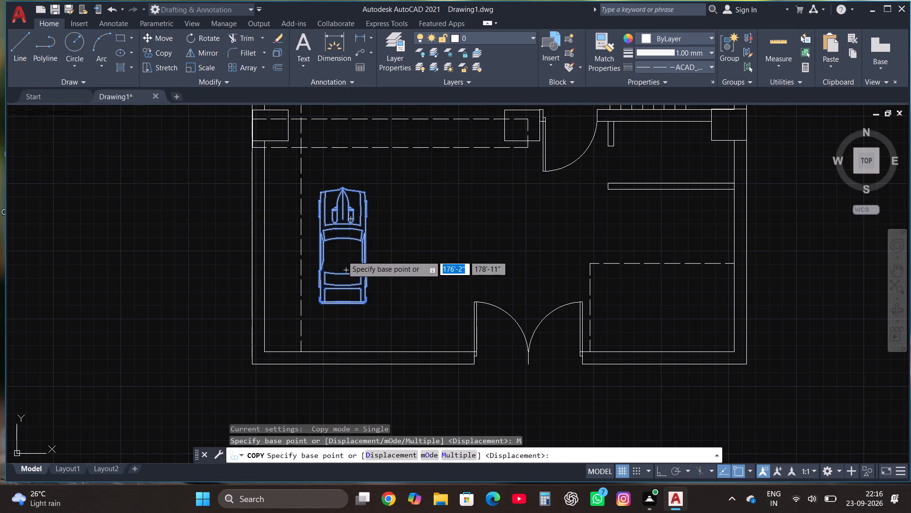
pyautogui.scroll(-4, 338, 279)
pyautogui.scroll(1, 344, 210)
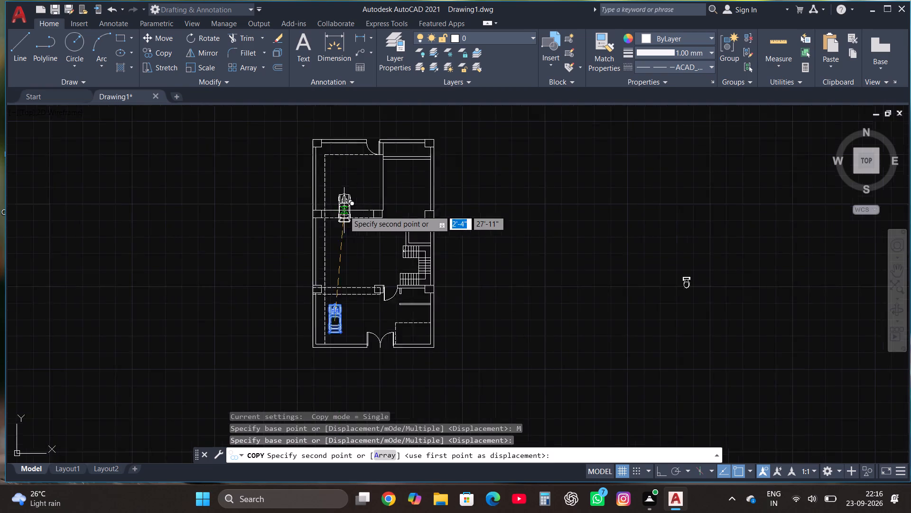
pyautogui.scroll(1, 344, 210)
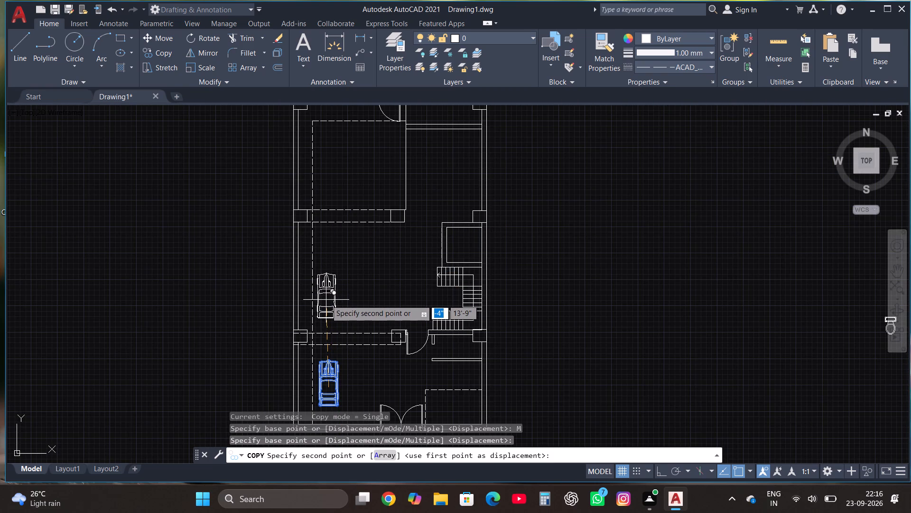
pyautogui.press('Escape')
# Scale the sports car in the front room up freehand by about a third.
pyautogui.scroll(-2, 349, 253)
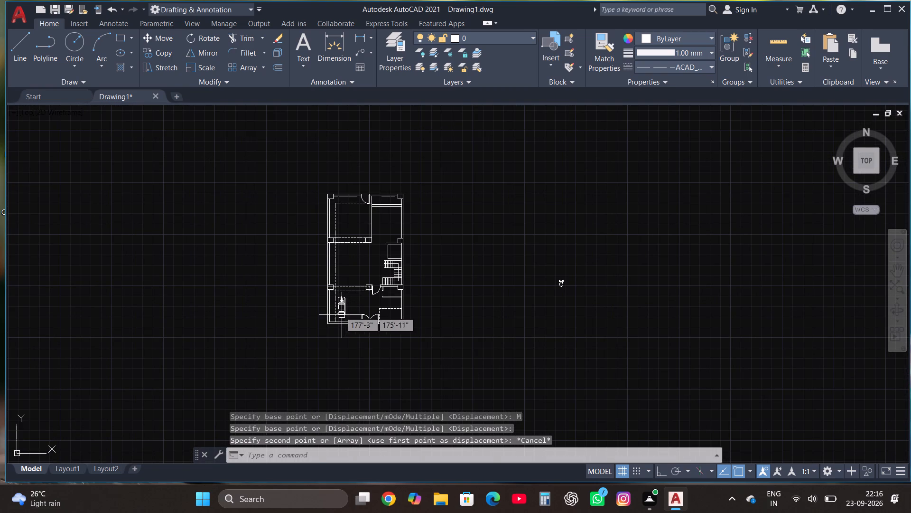
pyautogui.click(339, 311)
pyautogui.scroll(4, 344, 313)
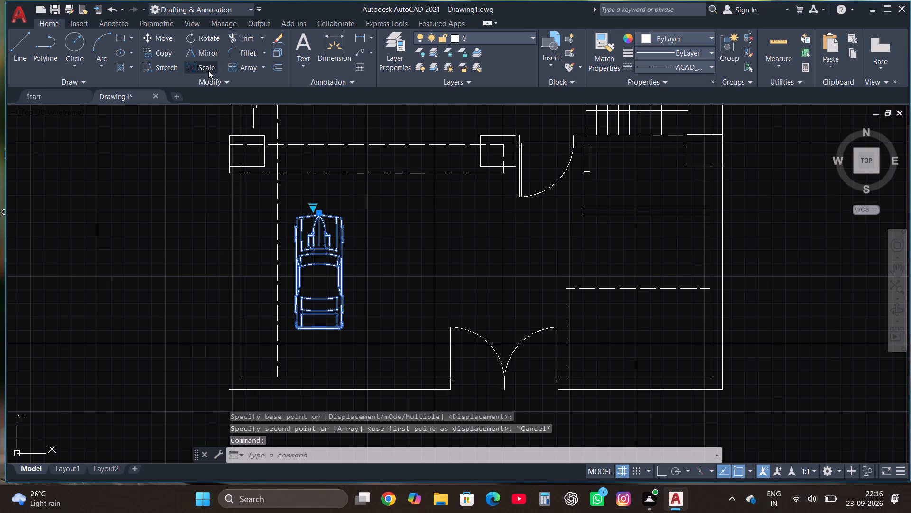
pyautogui.click(208, 70)
pyautogui.click(307, 272)
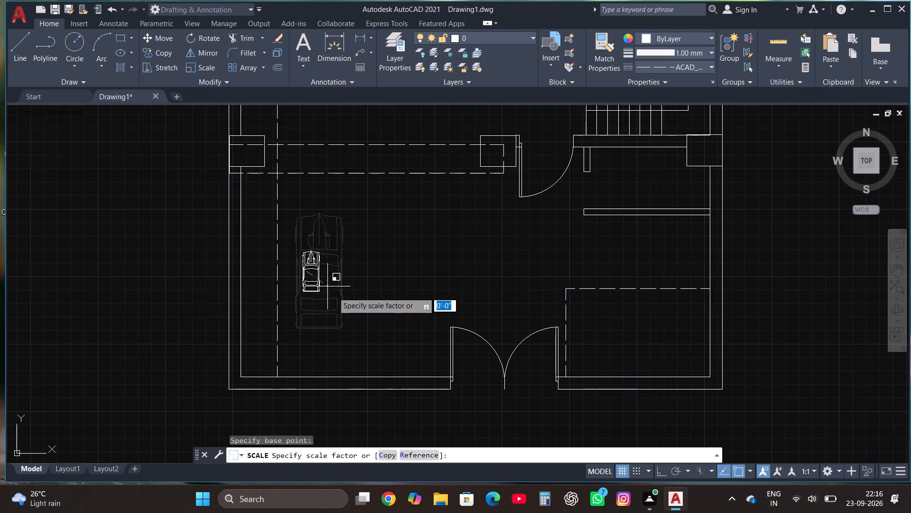
pyautogui.click(386, 325)
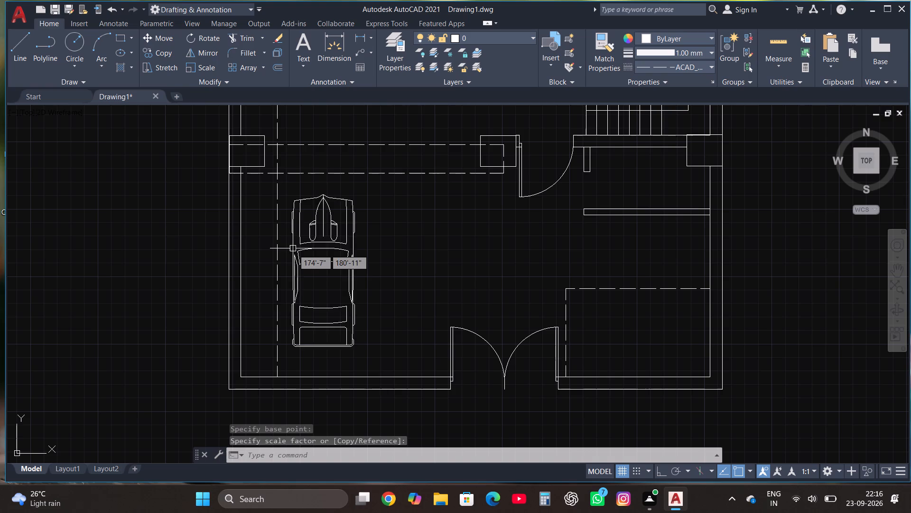
# Scale the sports car back down slightly freehand, to about nine-tenths of its size.
pyautogui.click(311, 263)
pyautogui.click(213, 64)
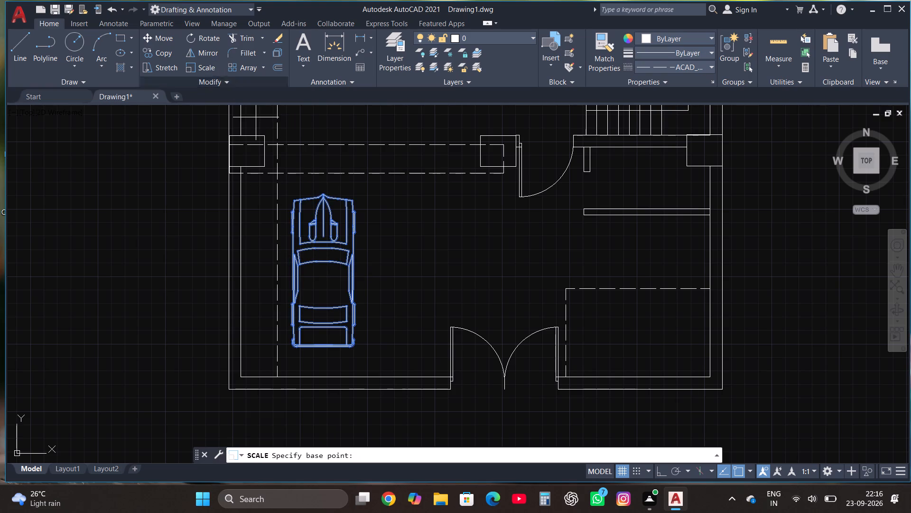
pyautogui.click(329, 302)
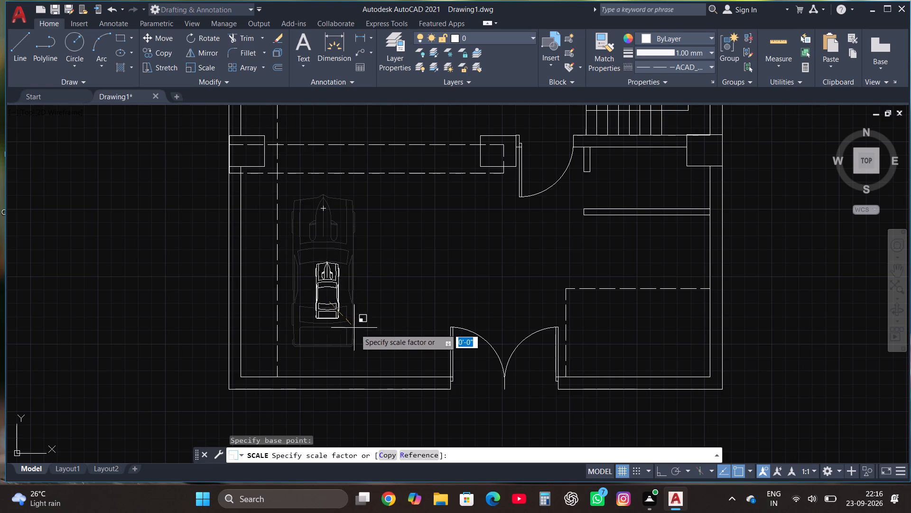
pyautogui.click(386, 363)
# Copy the sports car in Multiple mode with ortho on, about 14'-10" straight up into the middle bay beside the vertical dashed line.
pyautogui.click(320, 251)
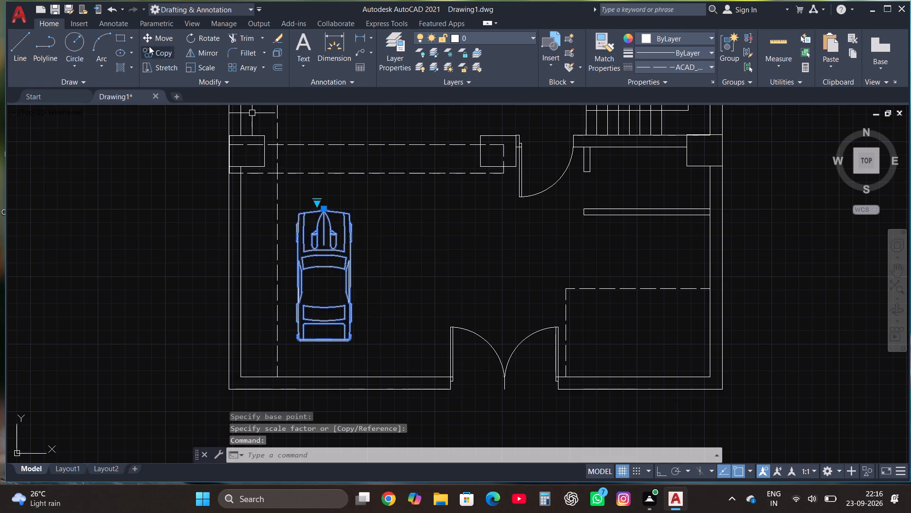
pyautogui.click(166, 54)
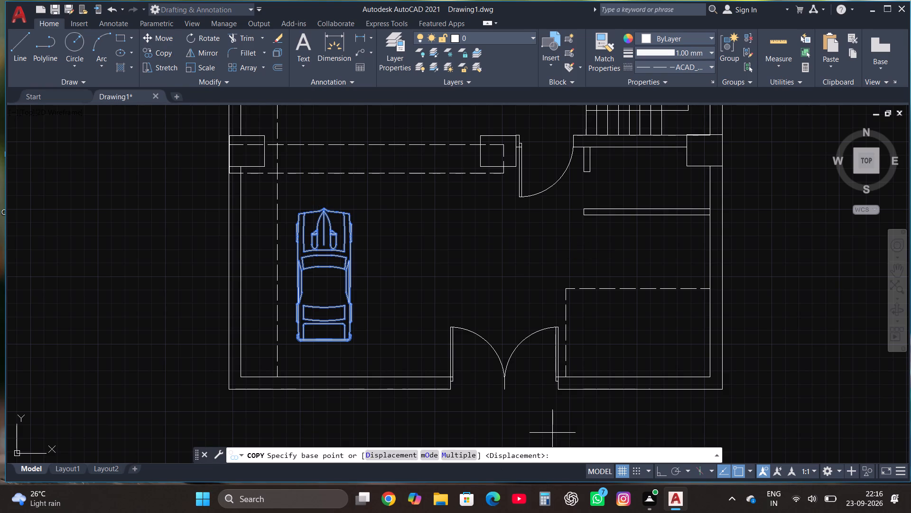
pyautogui.click(461, 449)
pyautogui.click(456, 456)
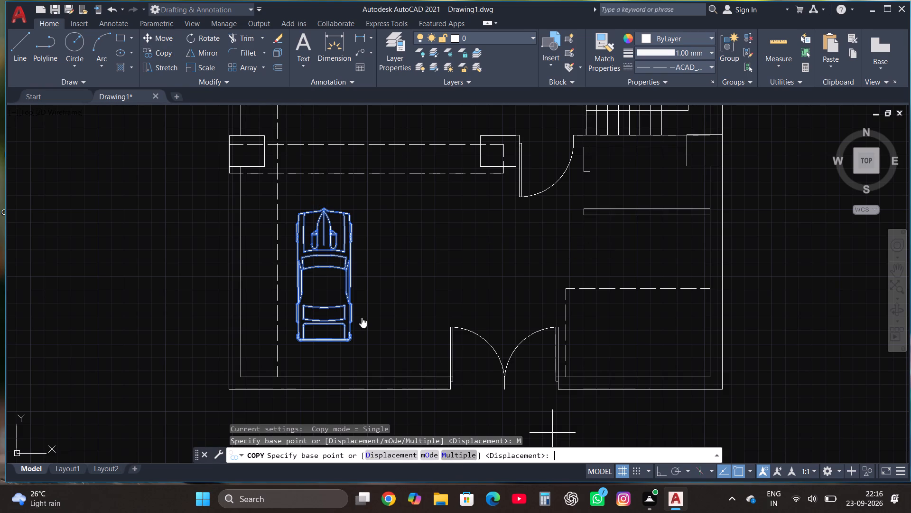
pyautogui.click(331, 295)
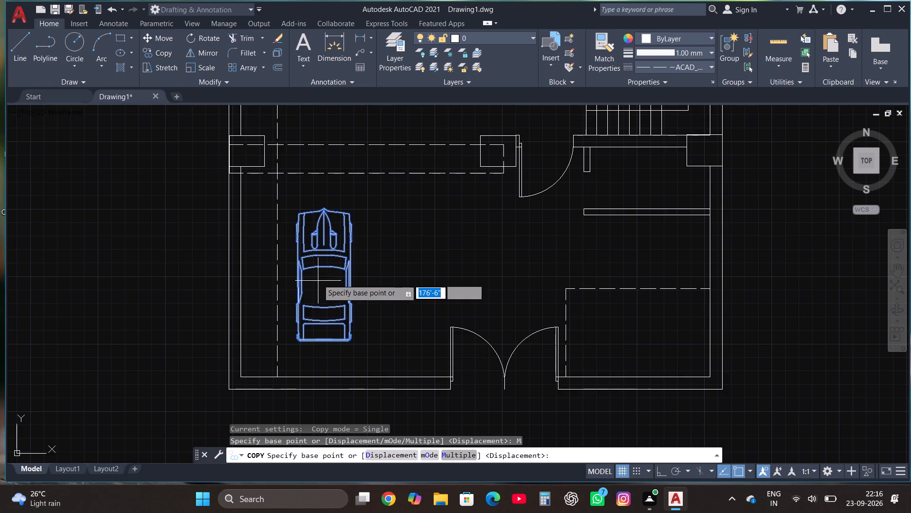
pyautogui.click(318, 279)
pyautogui.scroll(-1, 319, 279)
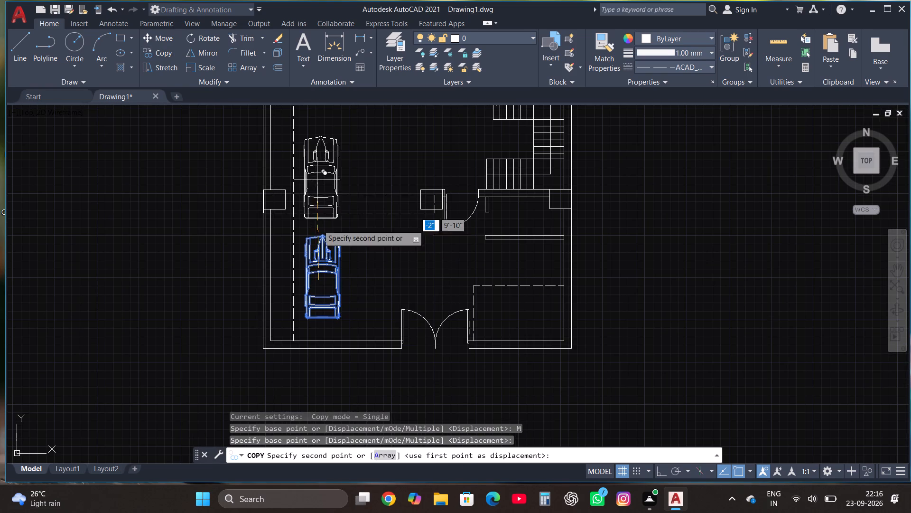
pyautogui.press('F8')
pyautogui.scroll(-1, 331, 277)
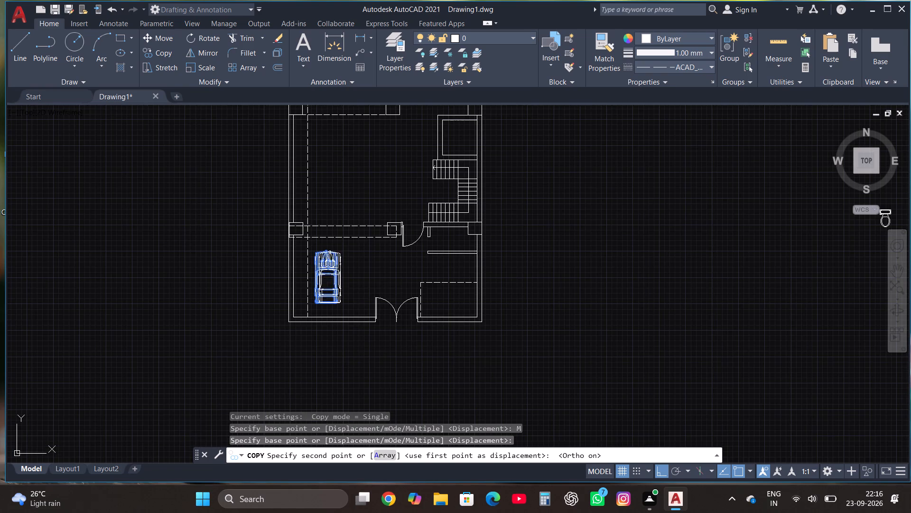
pyautogui.press('F8')
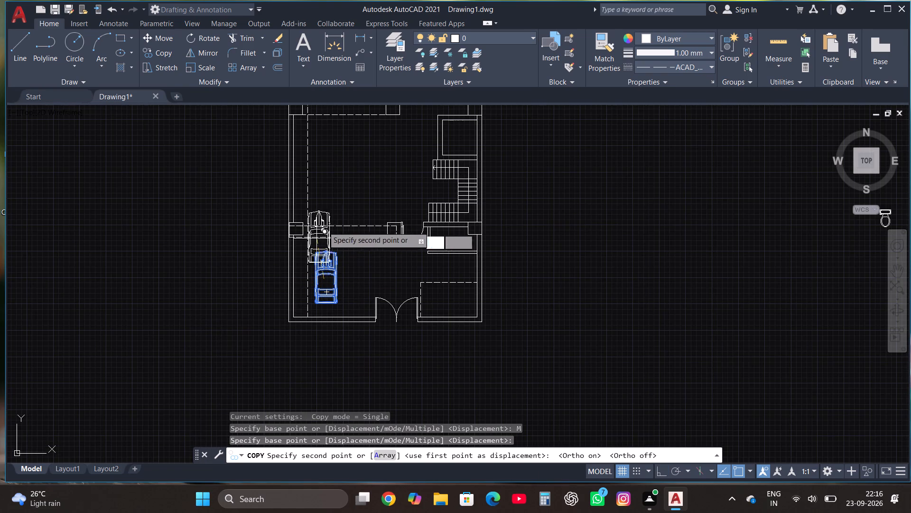
pyautogui.scroll(1, 325, 170)
pyautogui.press('F8')
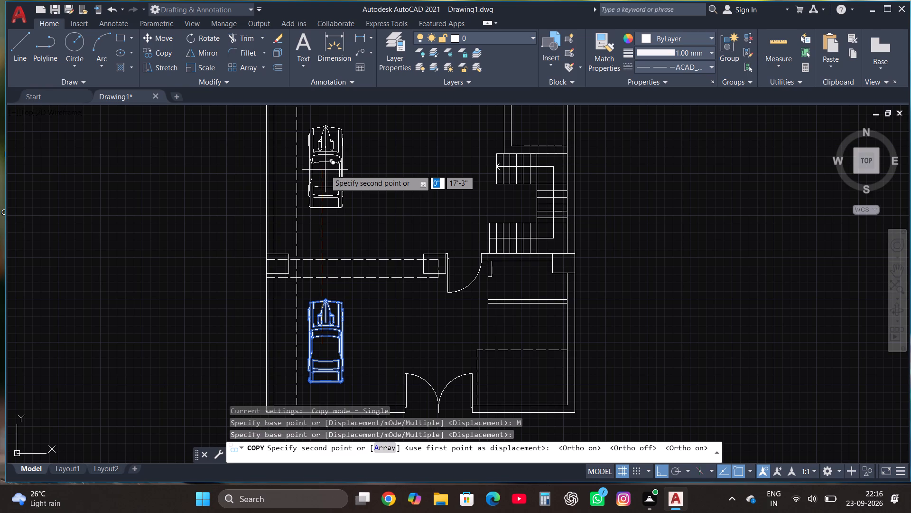
pyautogui.click(325, 194)
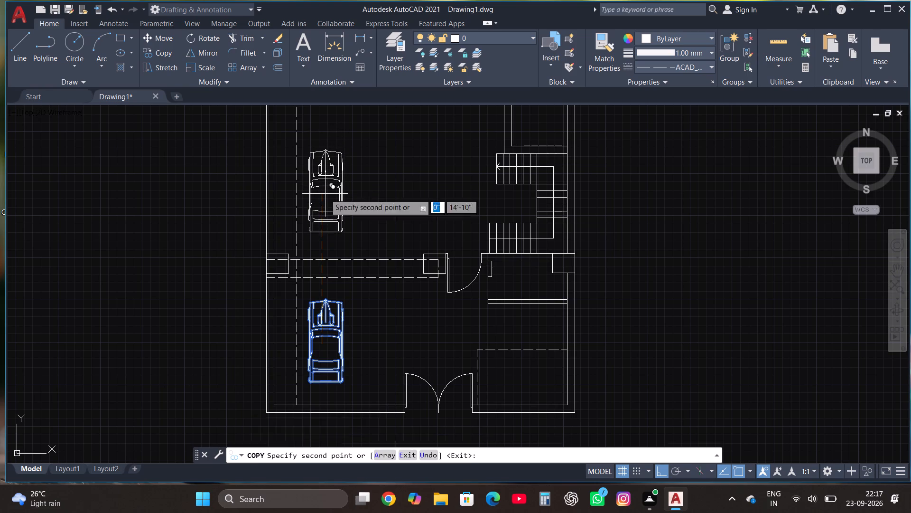
# Place a second copy with ortho off inside the dashed rear room, about 33'-10" up and 1'-3" right of the original, and end copying.
pyautogui.scroll(-3, 328, 257)
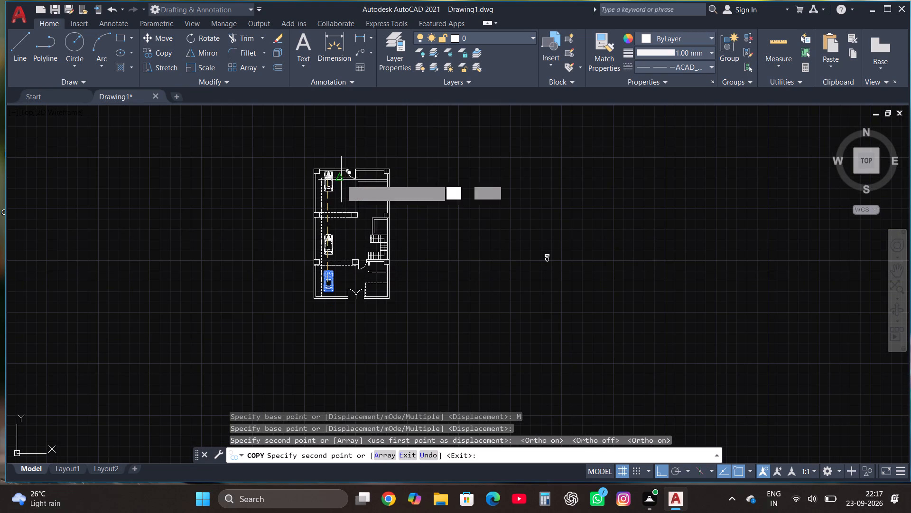
pyautogui.scroll(3, 344, 184)
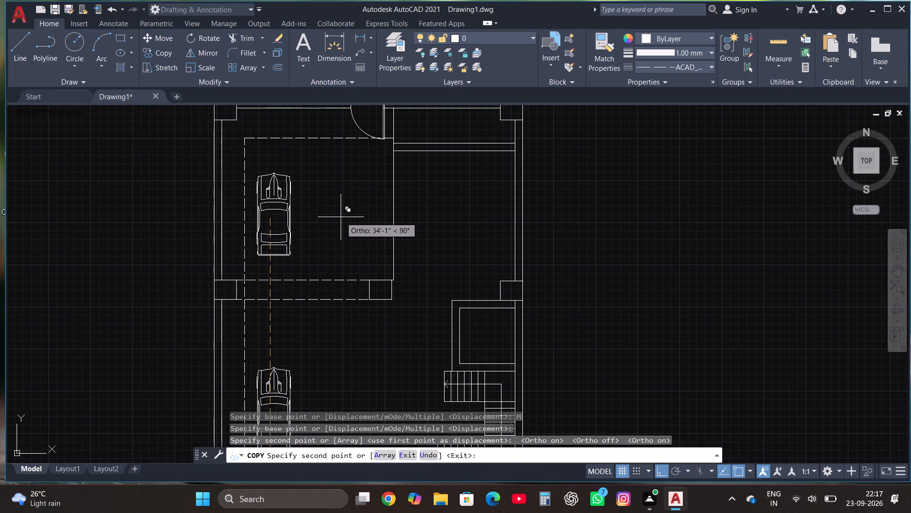
pyautogui.press('F8')
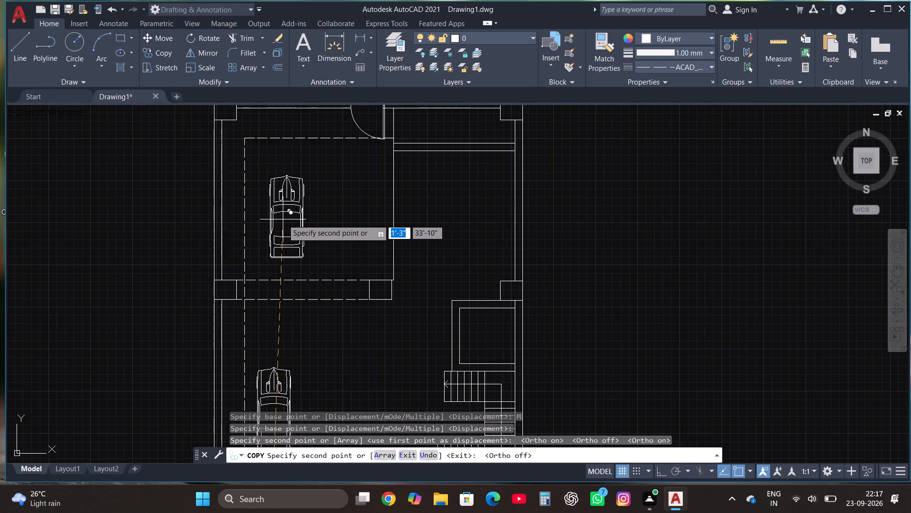
pyautogui.click(283, 219)
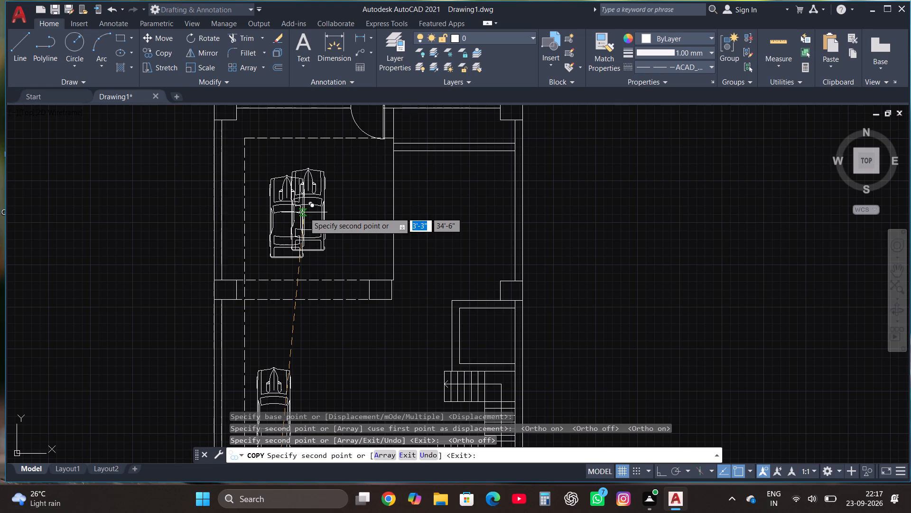
pyautogui.press('Escape')
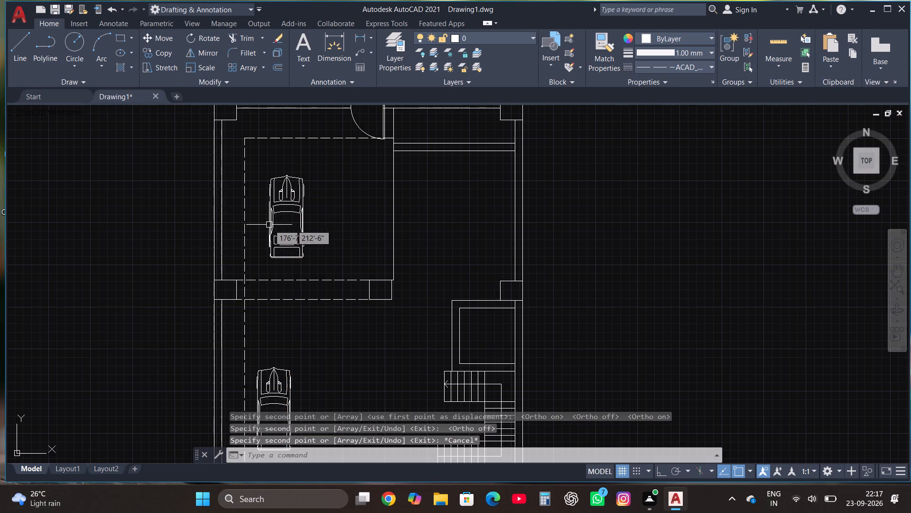
# Rotate the rear-room car a half turn with ortho on so its front points toward the bottom of the plan.
pyautogui.click(276, 194)
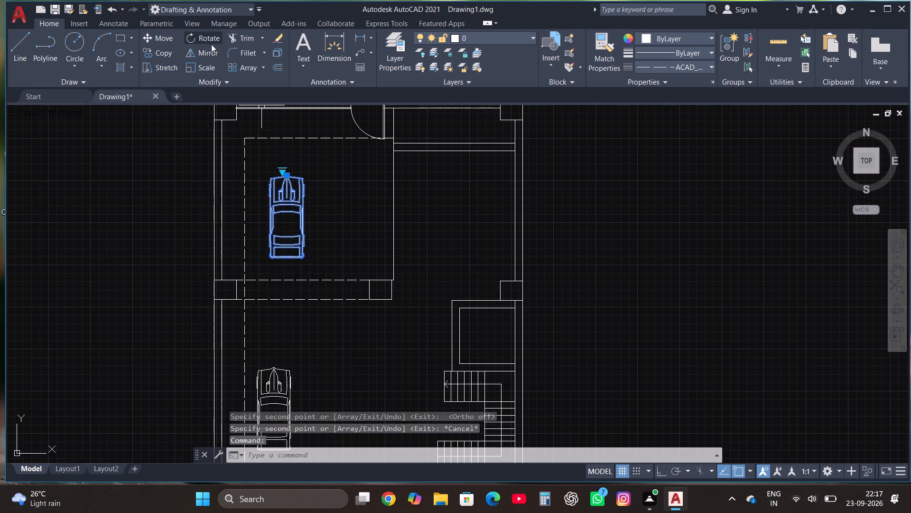
pyautogui.click(209, 40)
pyautogui.click(289, 203)
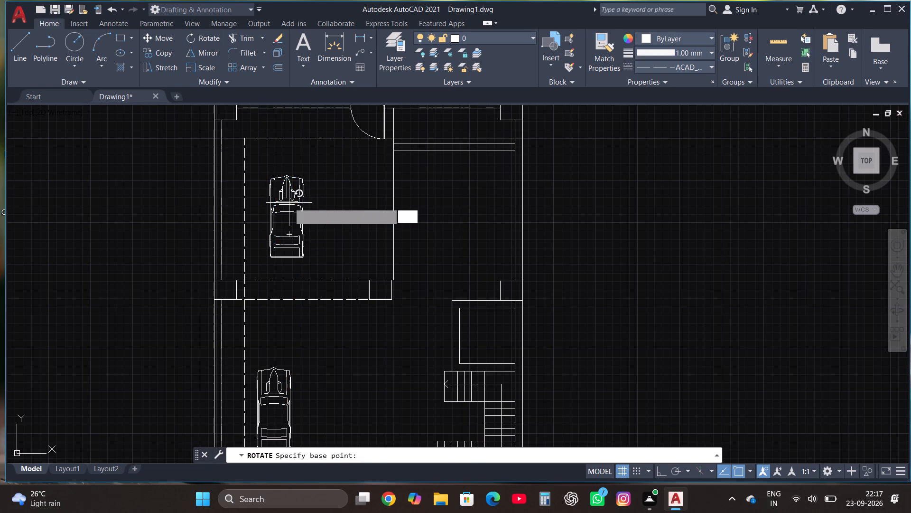
pyautogui.press('F8')
pyautogui.click(145, 315)
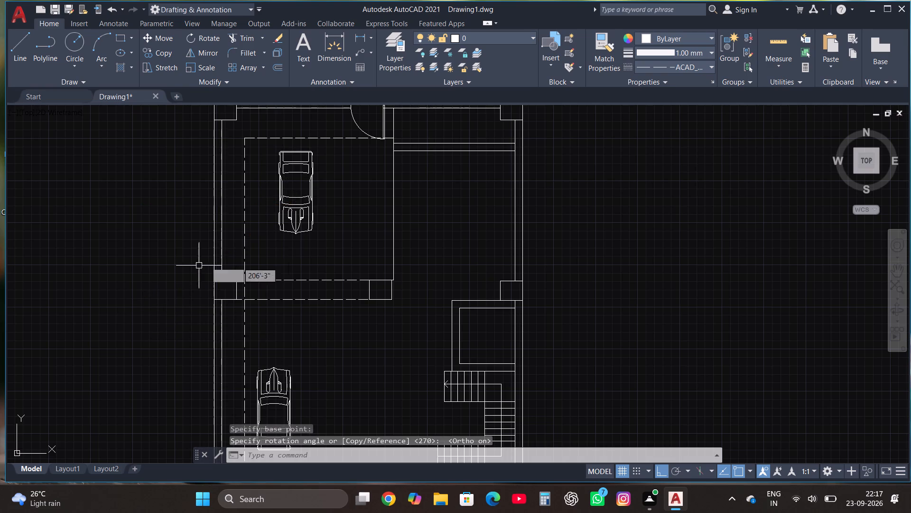
# Move the rotated rear-room car about 3' straight down, toward the dashed beam.
pyautogui.click(288, 209)
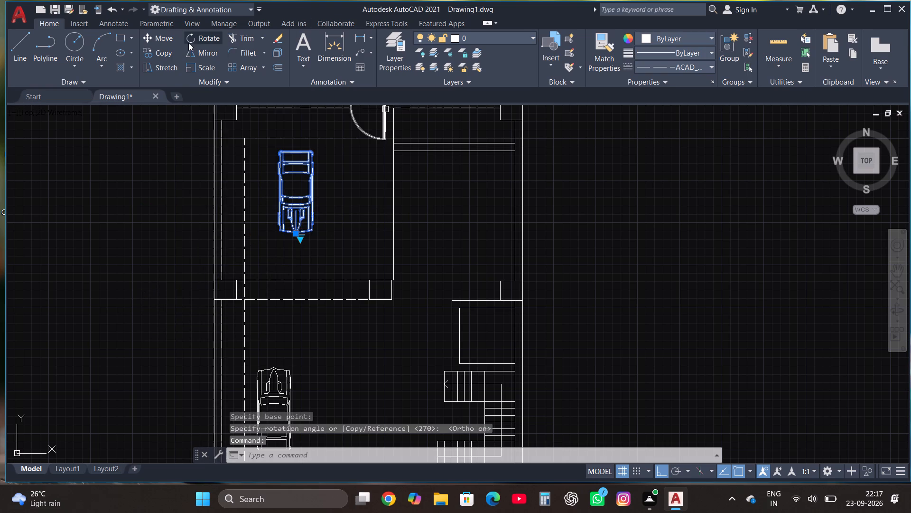
pyautogui.click(161, 37)
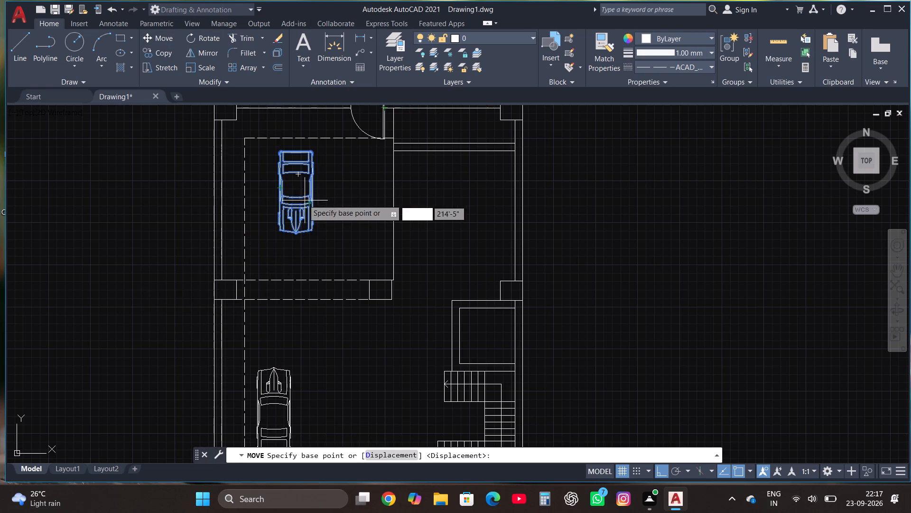
pyautogui.click(298, 196)
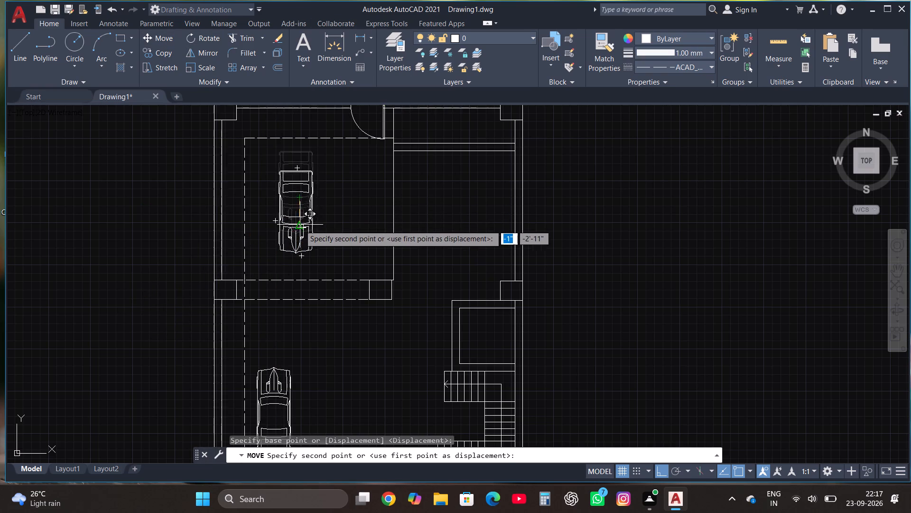
pyautogui.click(300, 225)
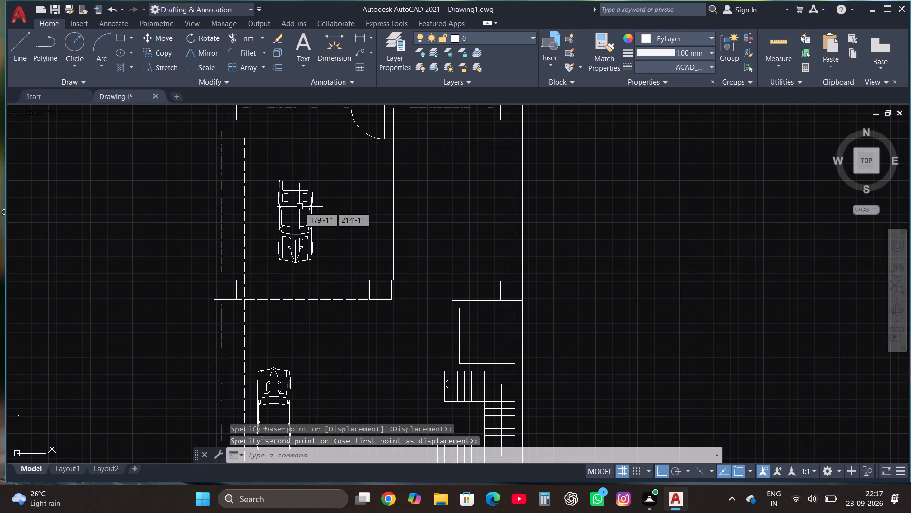
# Copy the rear-room car horizontally about 17' to the right, into the space above the small room and staircase.
pyautogui.click(299, 207)
pyautogui.click(288, 184)
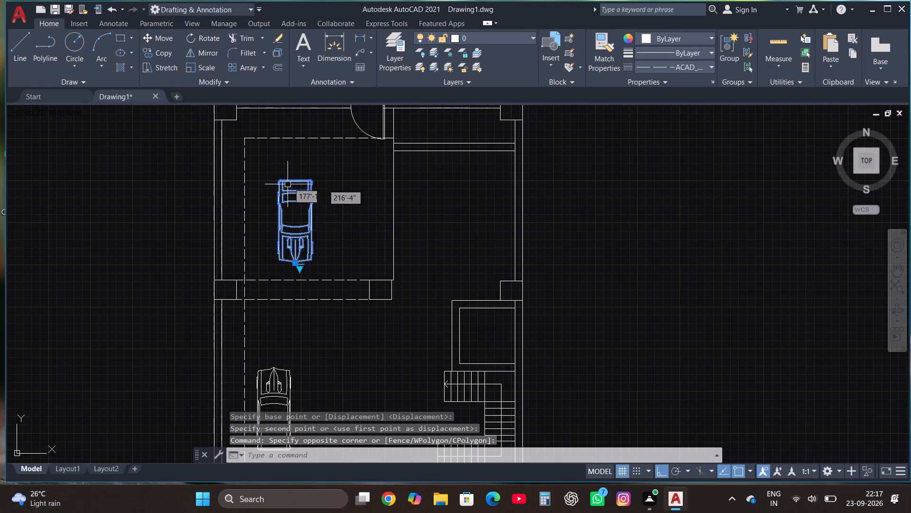
pyautogui.click(160, 52)
pyautogui.click(297, 211)
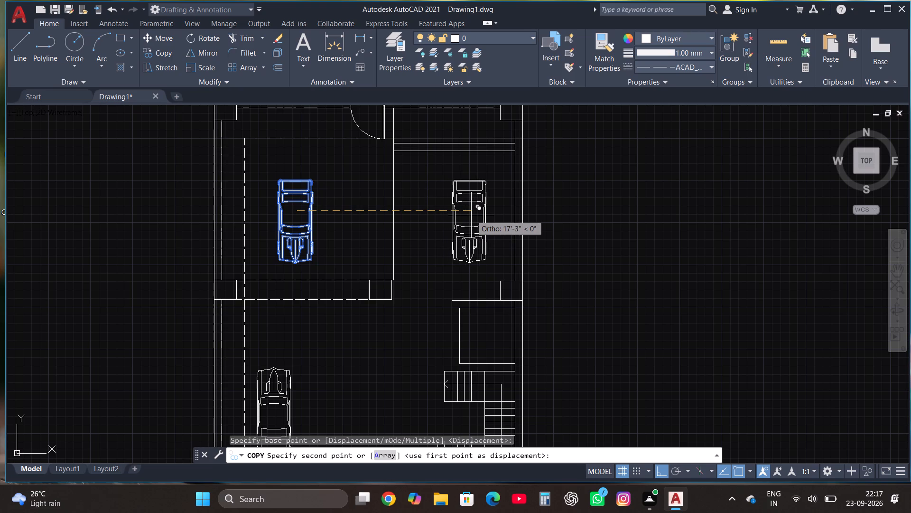
pyautogui.click(468, 214)
pyautogui.scroll(-3, 455, 243)
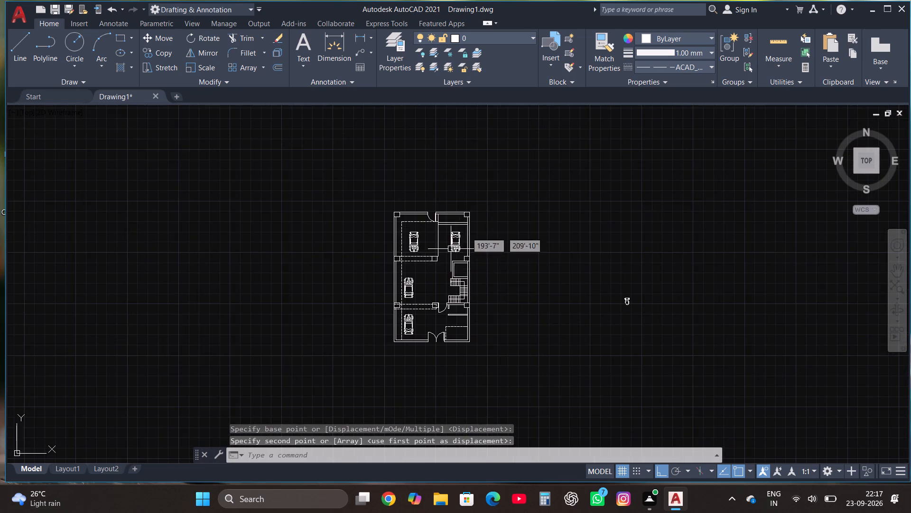
# Make the ACAD_ISO02W100 ISO dash linetype current in the Linetype Manager.
pyautogui.scroll(2, 469, 231)
pyautogui.scroll(-1, 459, 219)
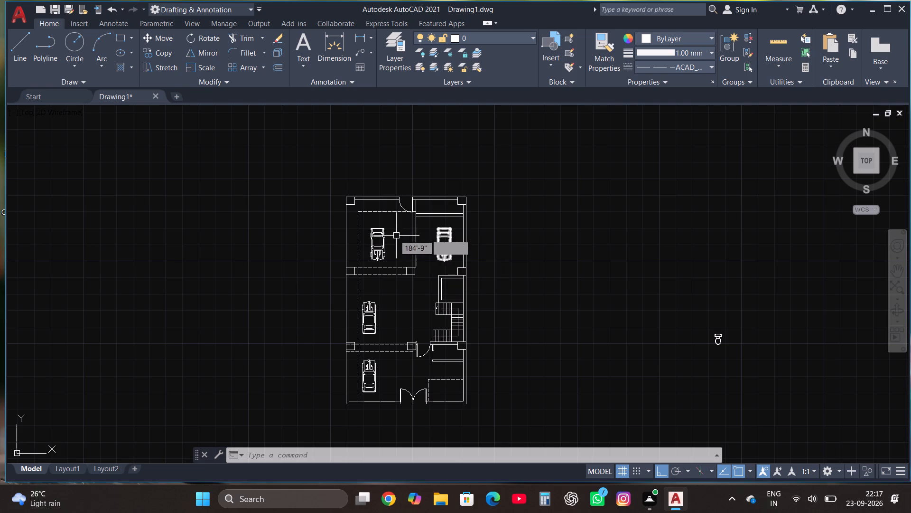
pyautogui.scroll(4, 385, 228)
pyautogui.scroll(-2, 388, 173)
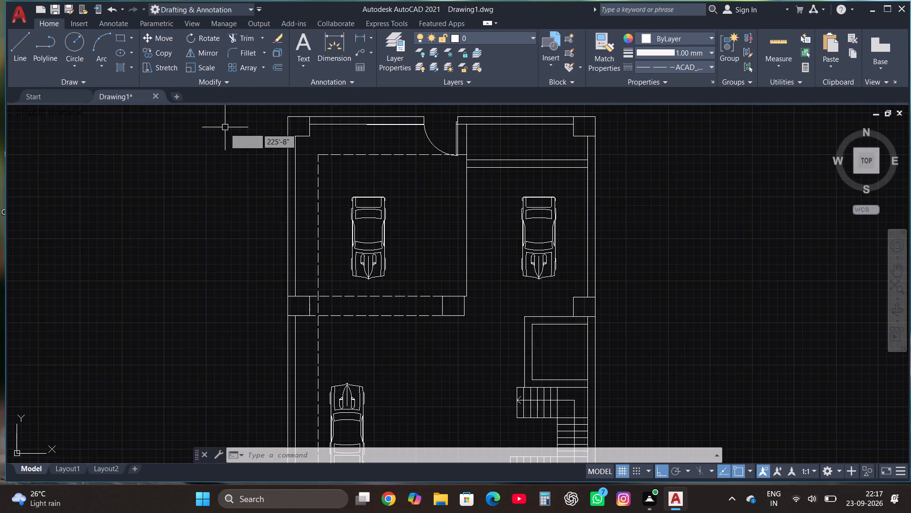
pyautogui.write('LIN')
pyautogui.click(232, 206)
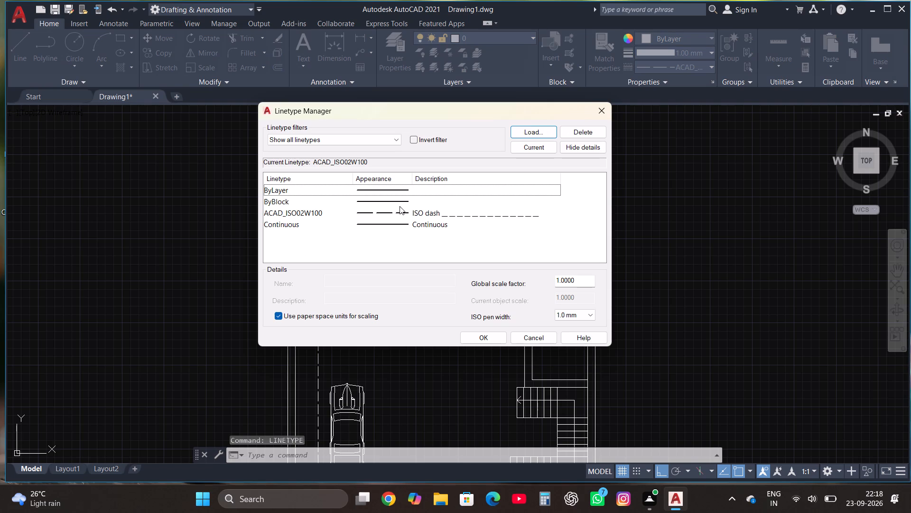
pyautogui.click(400, 212)
pyautogui.click(520, 145)
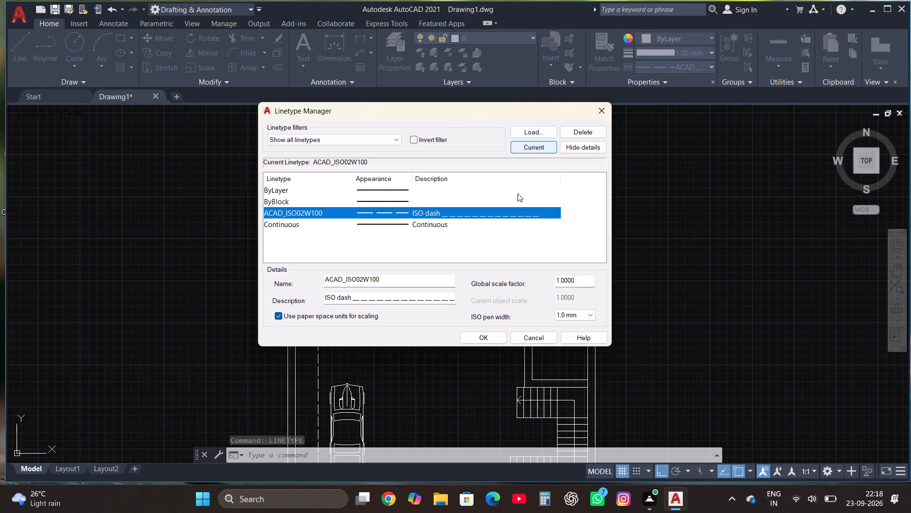
pyautogui.click(485, 334)
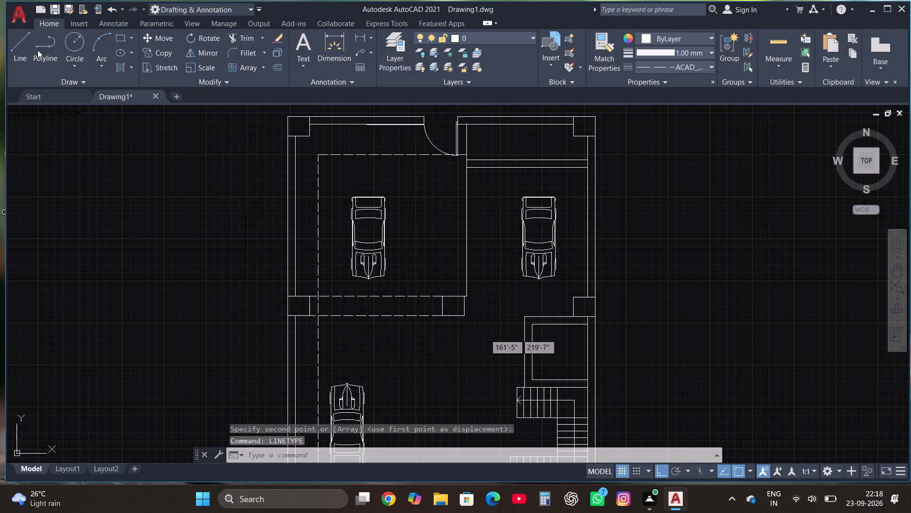
# With ortho on, draw a dashed line from the rear partition's lower line junction about 17'-3" left, trimming it at the left wall's inner face.
pyautogui.click(27, 38)
pyautogui.scroll(2, 411, 129)
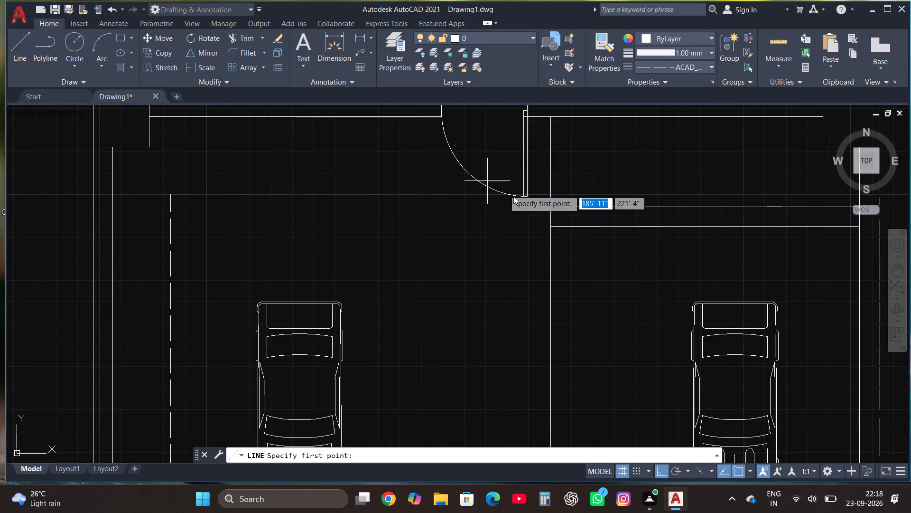
pyautogui.click(549, 227)
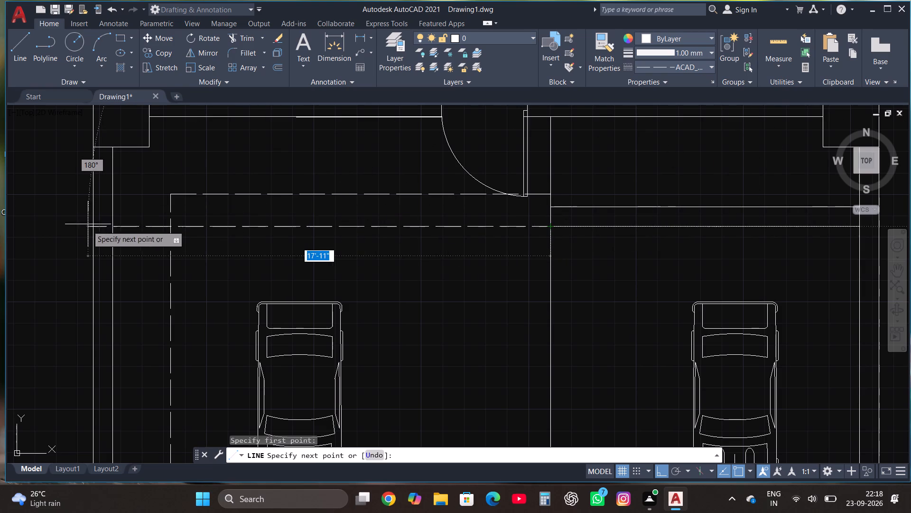
pyautogui.press('F8')
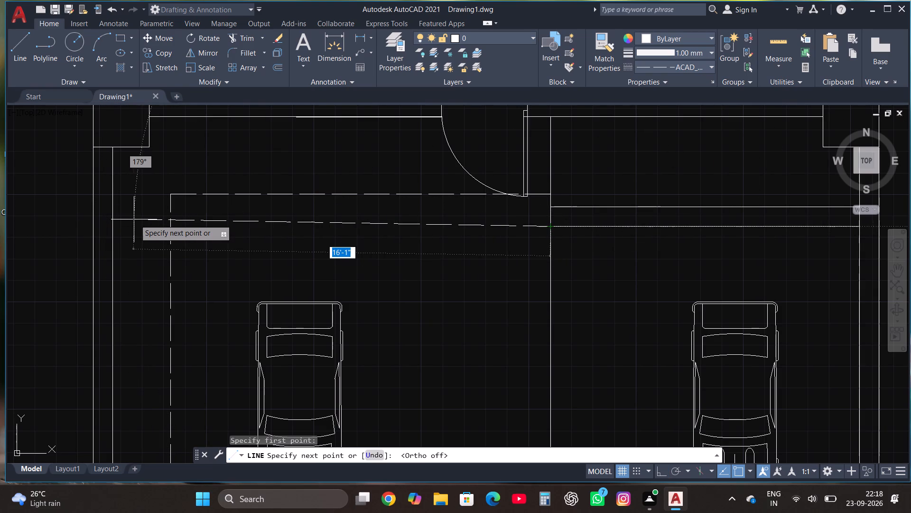
pyautogui.press('F8')
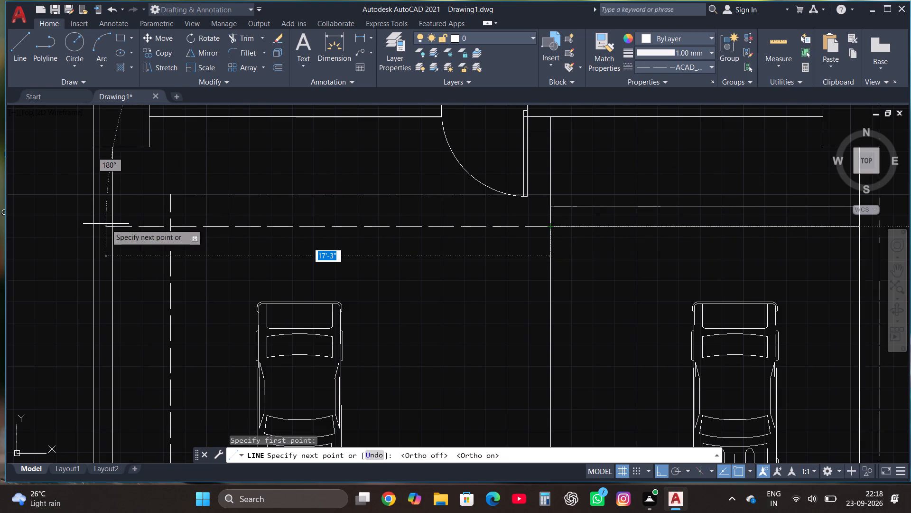
pyautogui.click(105, 224)
pyautogui.press('Escape')
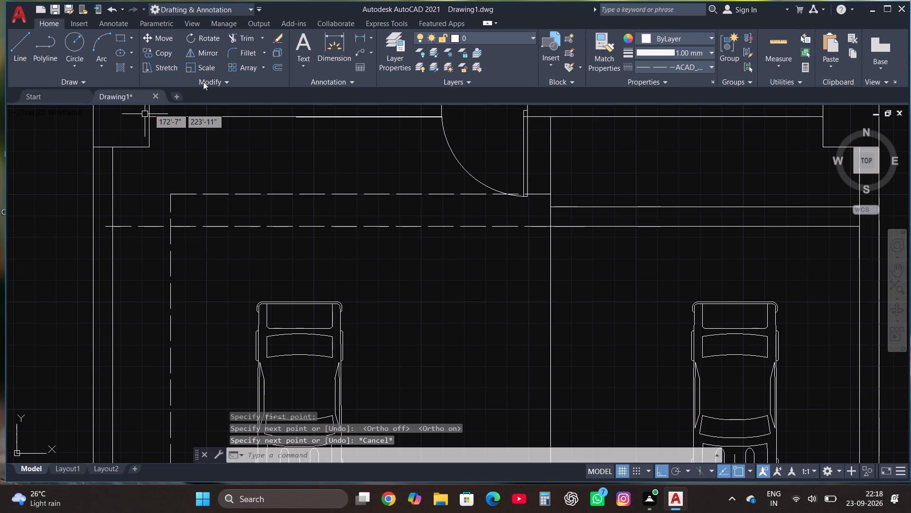
pyautogui.click(240, 37)
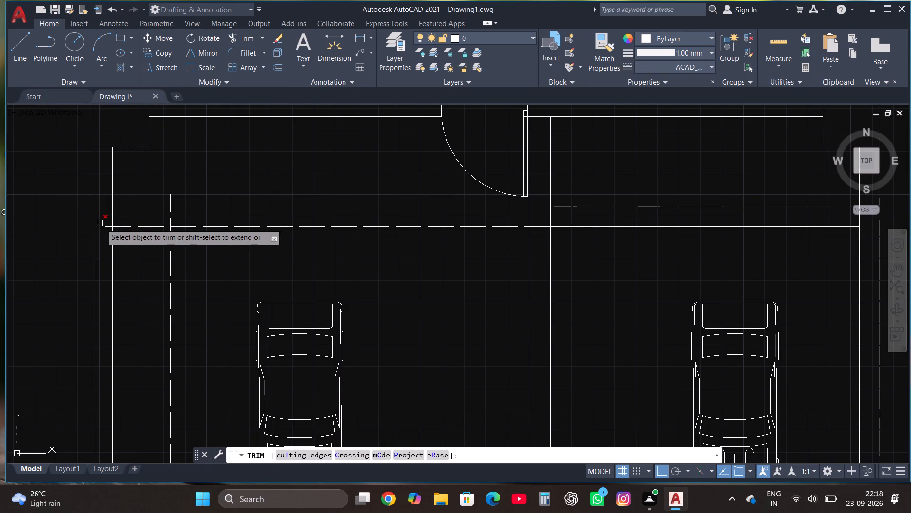
pyautogui.click(103, 225)
pyautogui.press('Escape')
# Draw a dashed rectangle about 8'-9" by 11'-3" around the front-bay car, starting on the front wall's inner face.
pyautogui.scroll(-5, 240, 188)
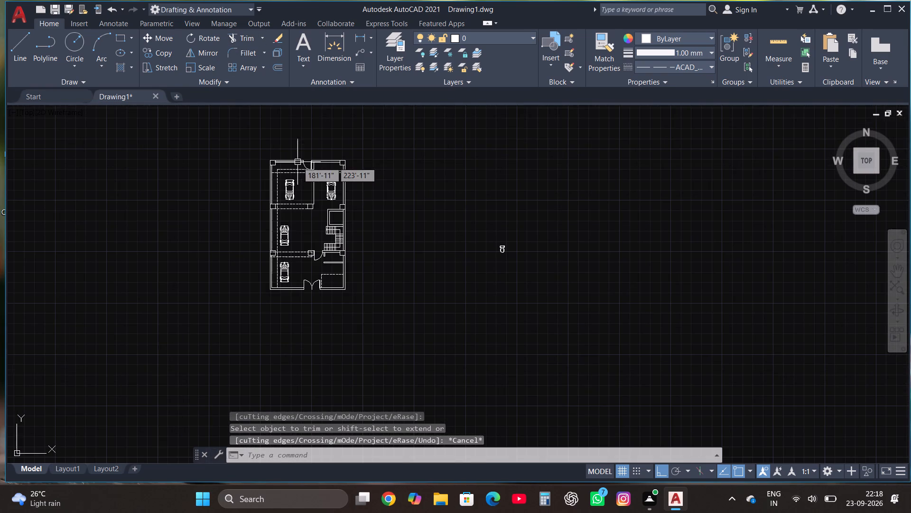
pyautogui.scroll(1, 352, 180)
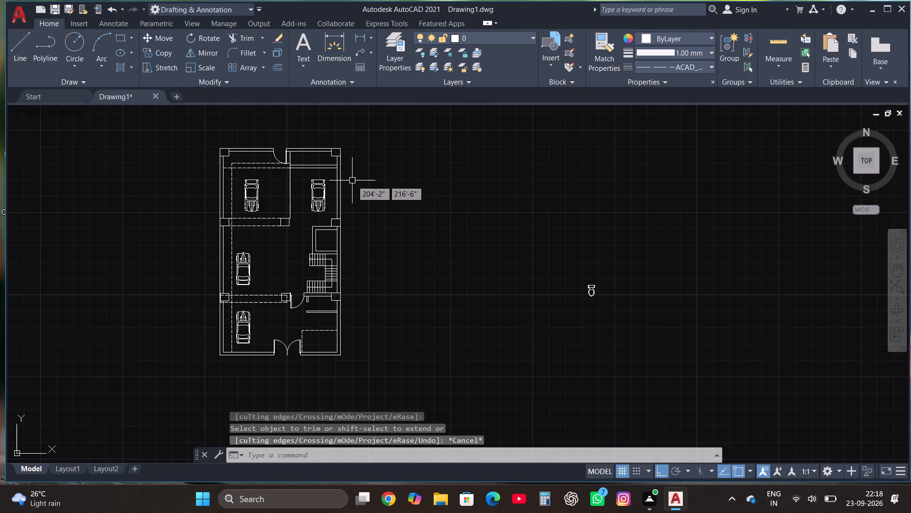
pyautogui.scroll(1, 267, 352)
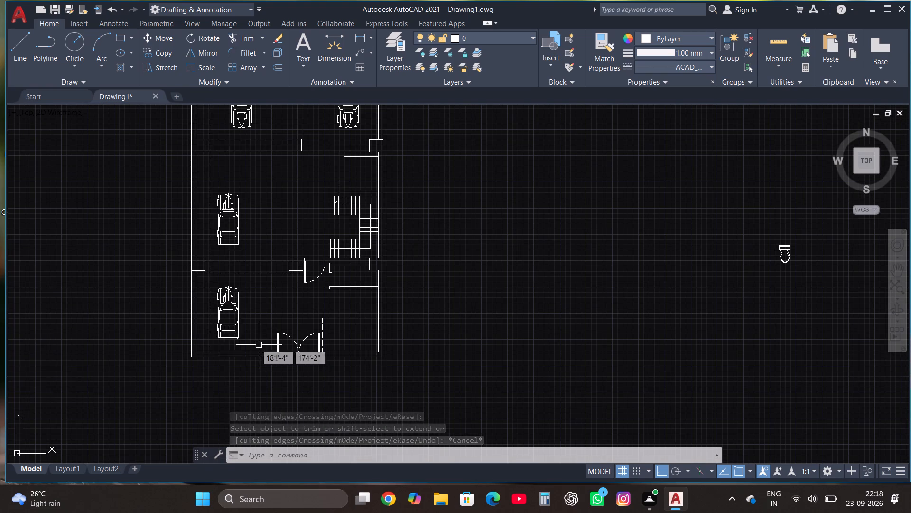
pyautogui.scroll(1, 215, 334)
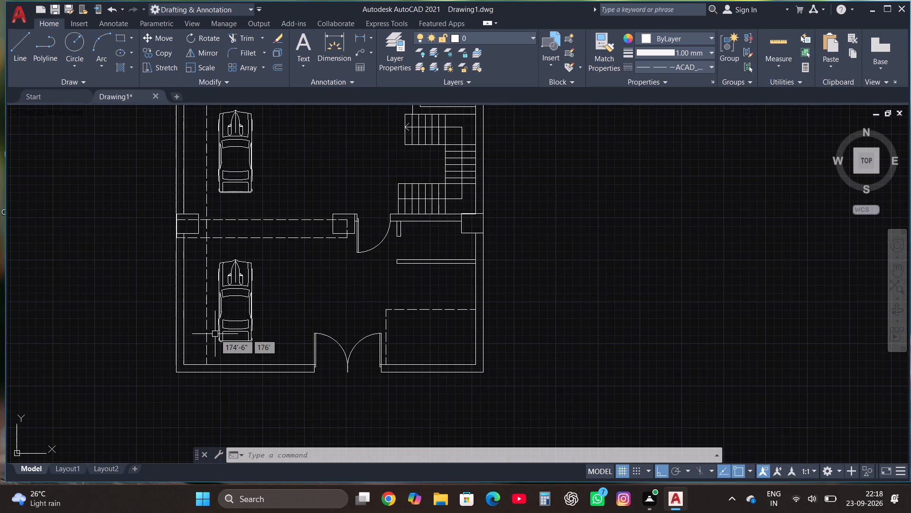
pyautogui.click(120, 38)
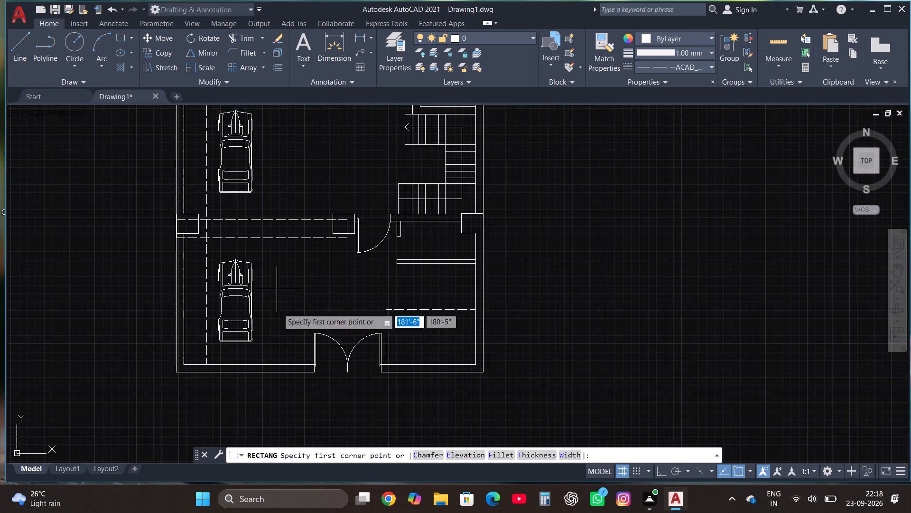
pyautogui.click(284, 363)
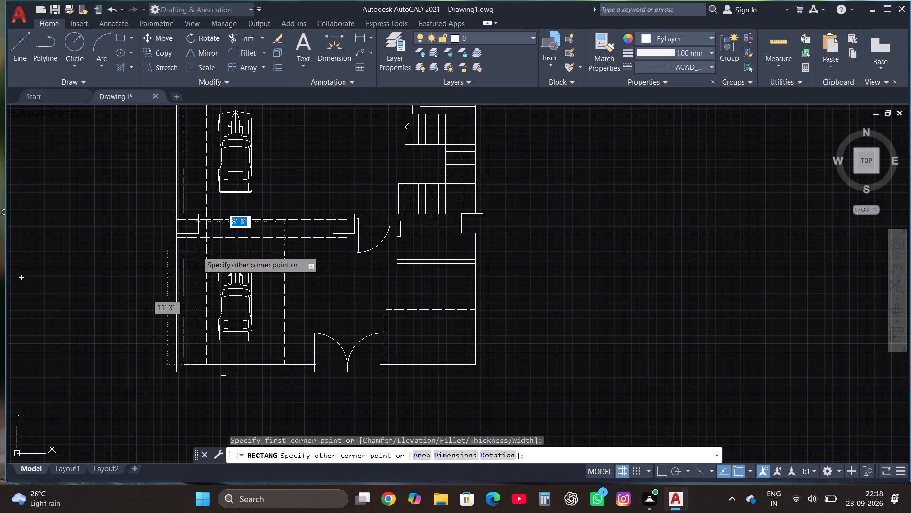
pyautogui.click(195, 251)
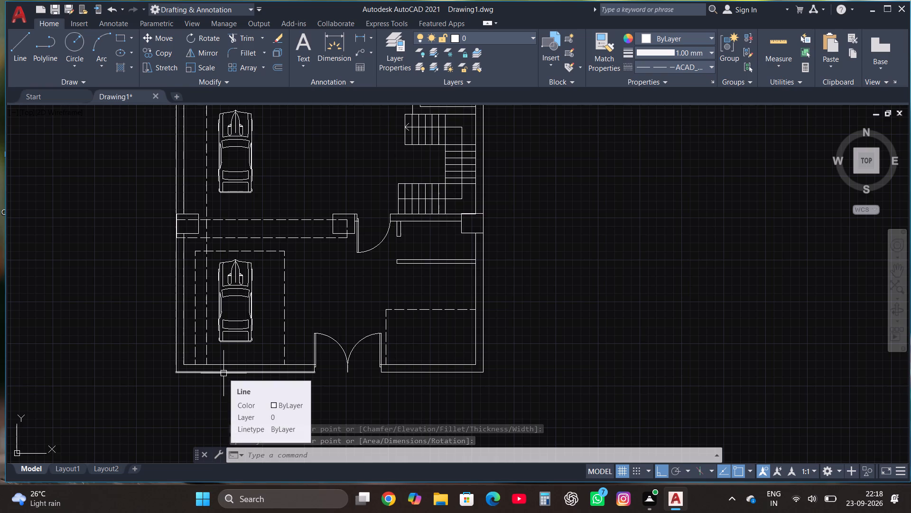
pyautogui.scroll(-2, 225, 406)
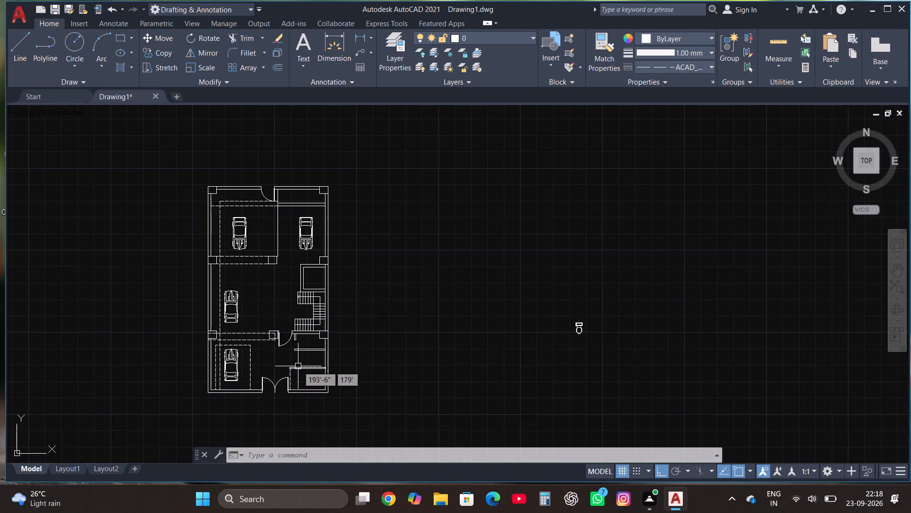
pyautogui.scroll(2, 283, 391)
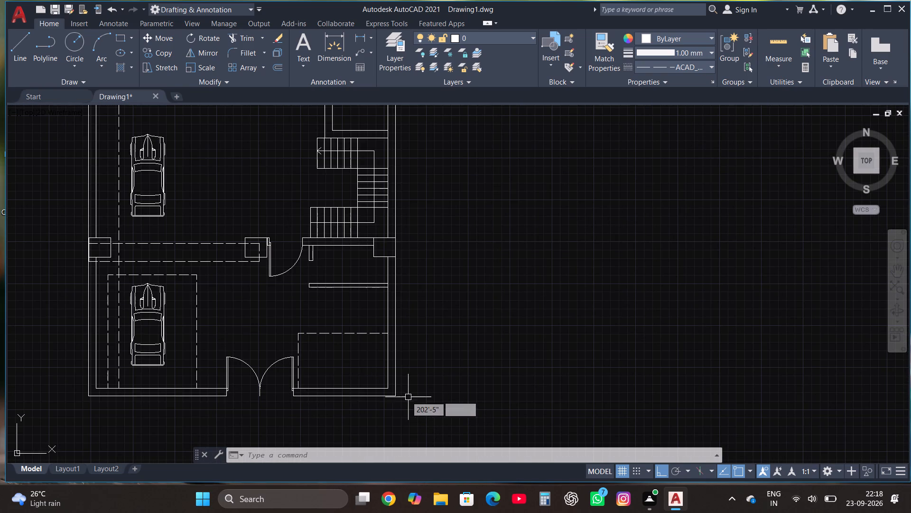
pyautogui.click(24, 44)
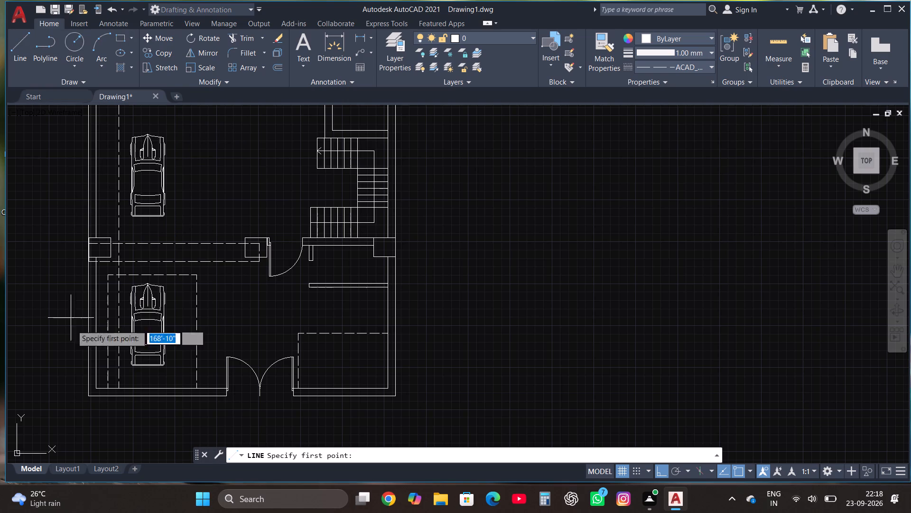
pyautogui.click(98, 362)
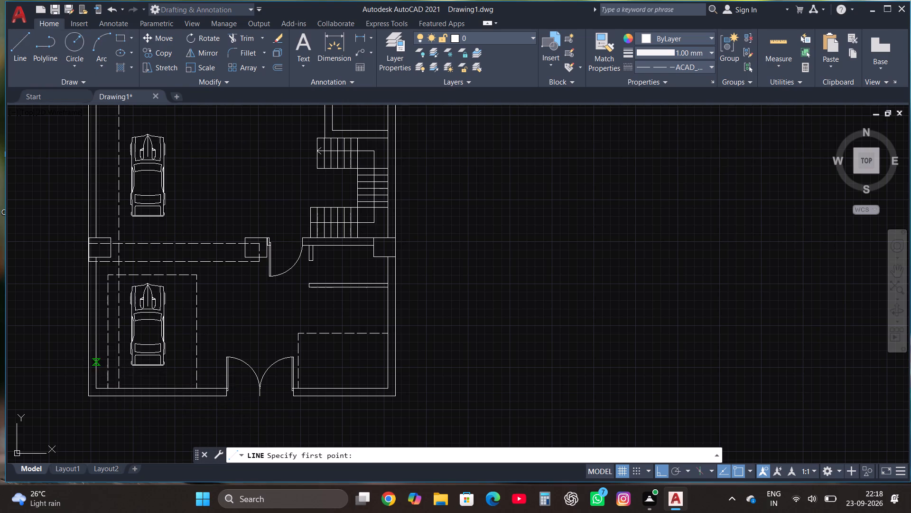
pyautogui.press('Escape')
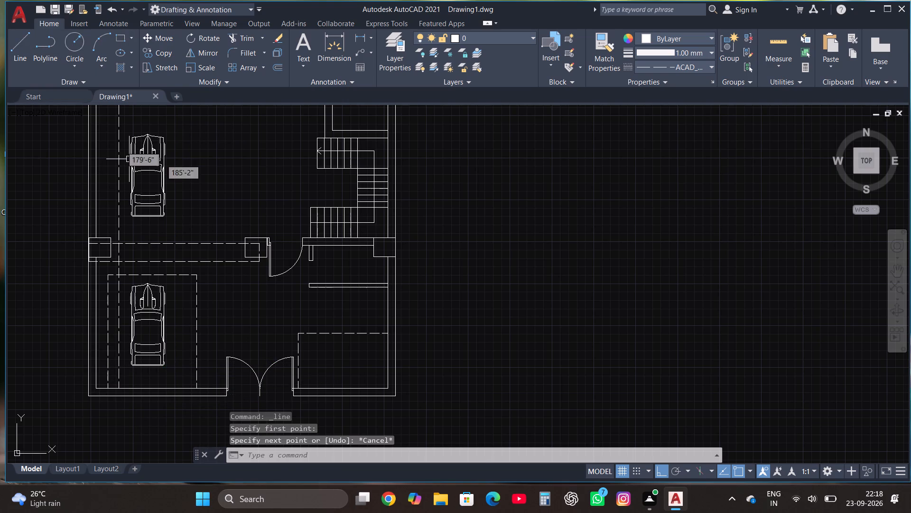
# Draw a horizontal dashed line just above the front wall from the left wall's inner face, trimming it at the right wall's inner face.
pyautogui.click(17, 43)
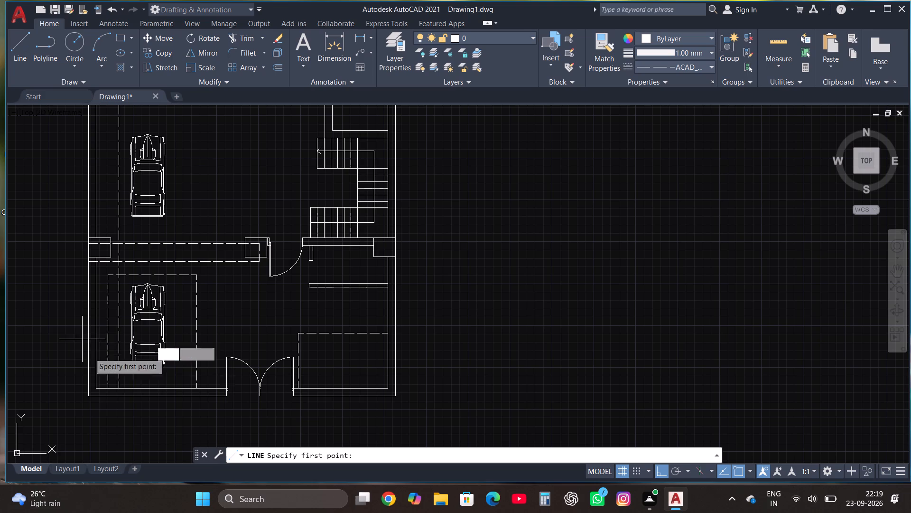
pyautogui.click(95, 370)
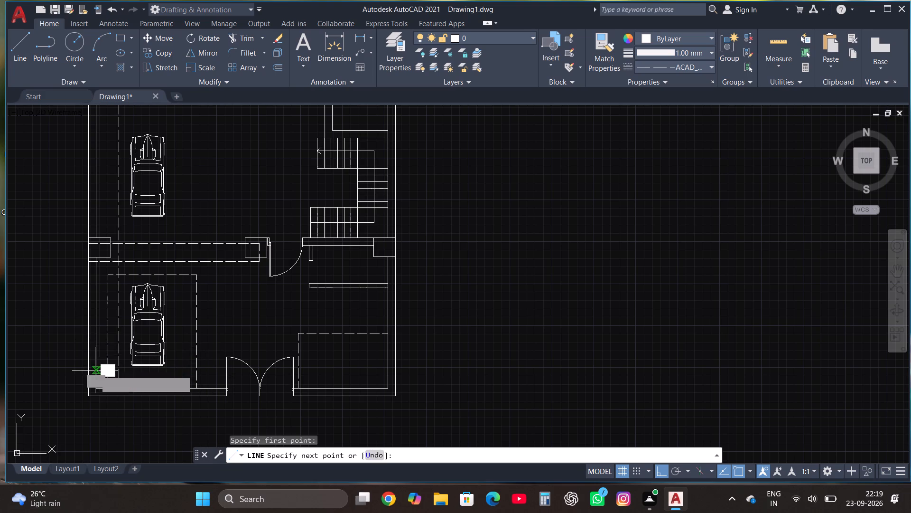
pyautogui.scroll(2, 393, 388)
pyautogui.click(385, 350)
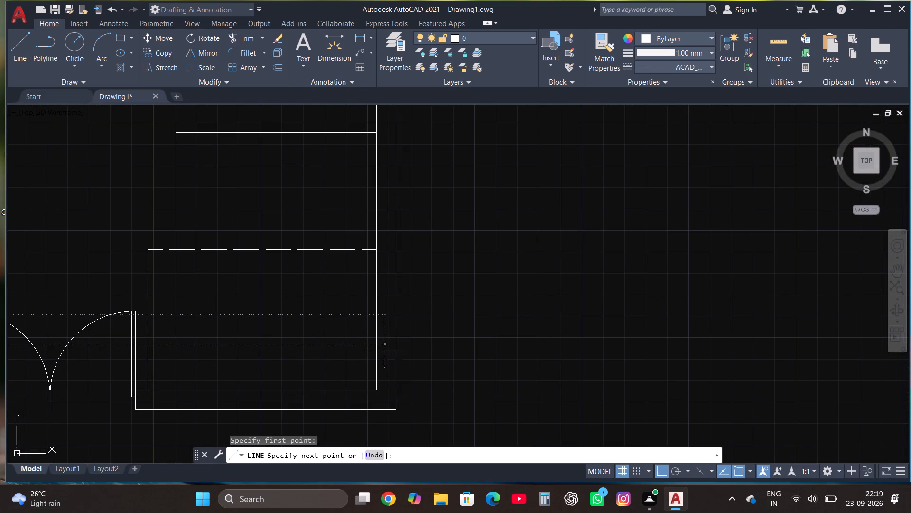
pyautogui.press('Escape')
pyautogui.click(249, 37)
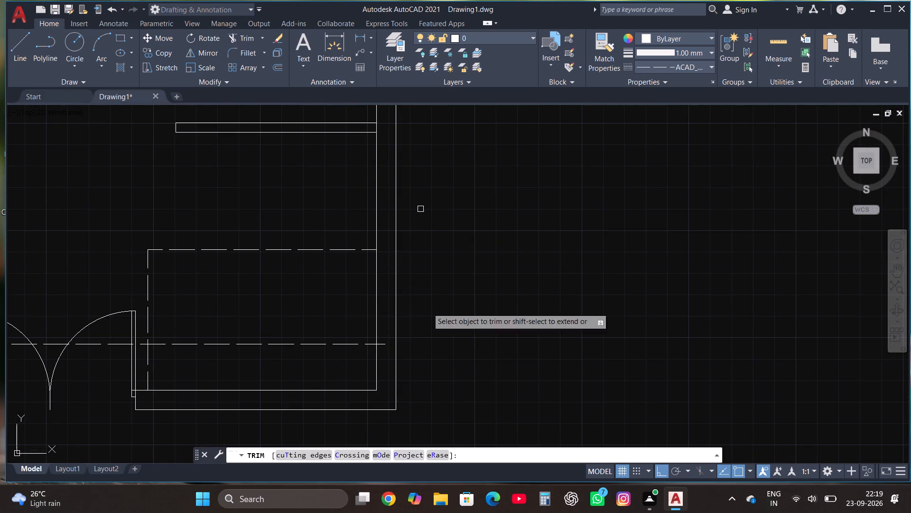
pyautogui.click(382, 343)
pyautogui.press('Escape')
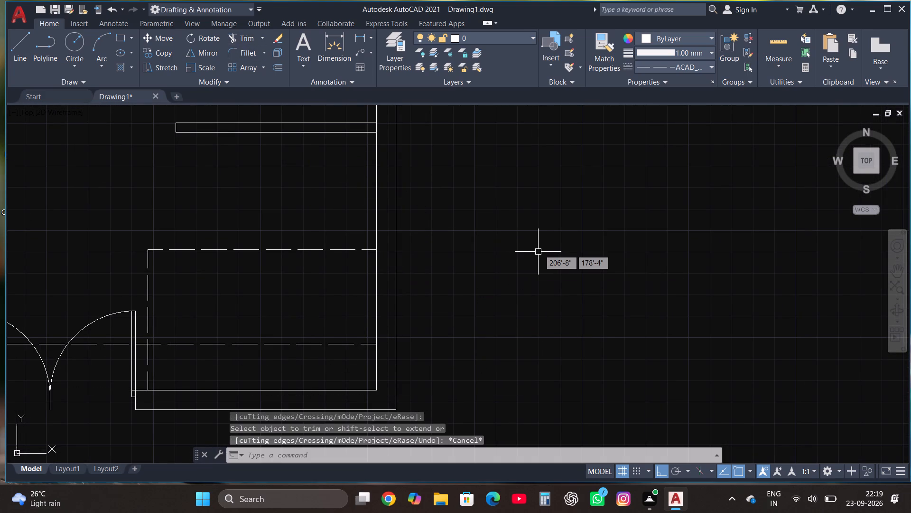
# Erase the stray toilet symbol lying outside the plan to its right.
pyautogui.scroll(-2, 539, 249)
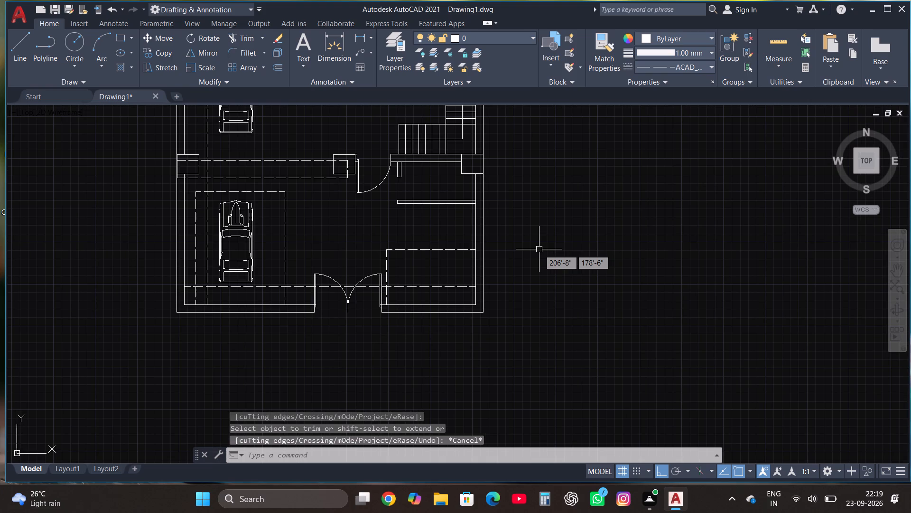
pyautogui.scroll(-2, 539, 249)
pyautogui.scroll(1, 551, 255)
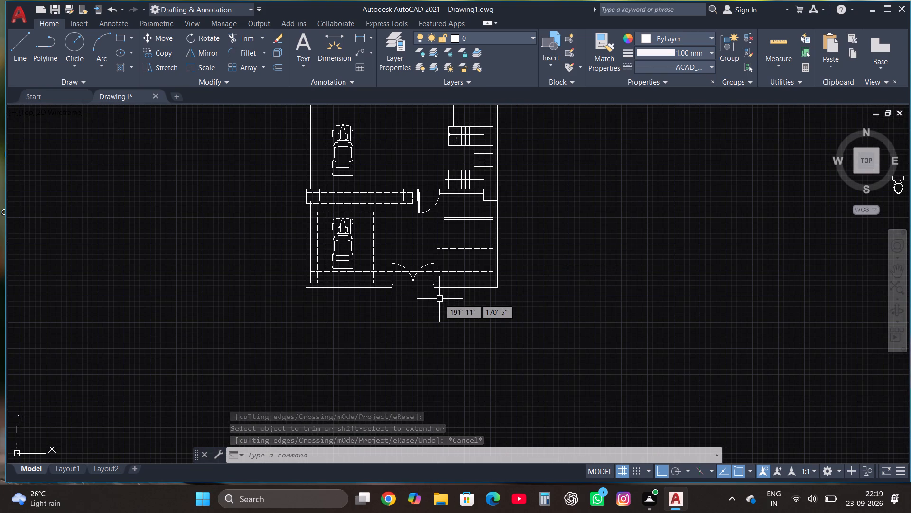
pyautogui.scroll(3, 453, 277)
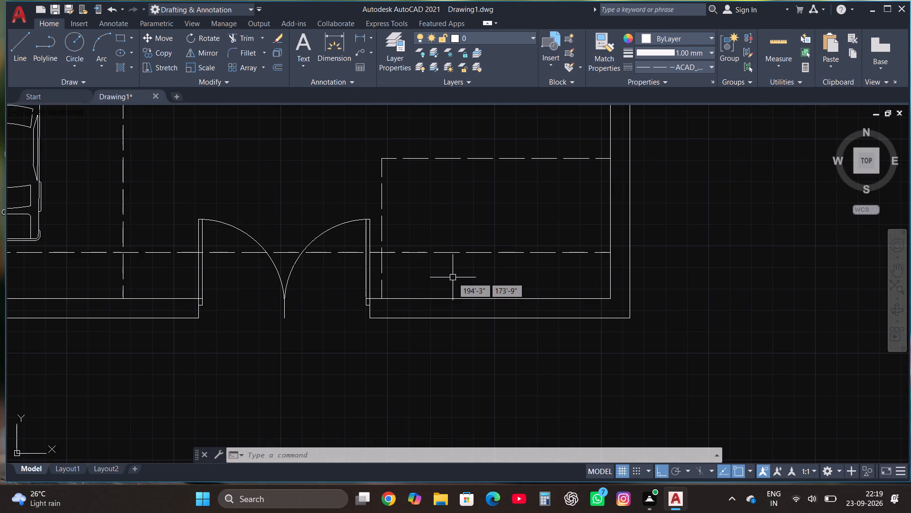
pyautogui.scroll(-5, 453, 277)
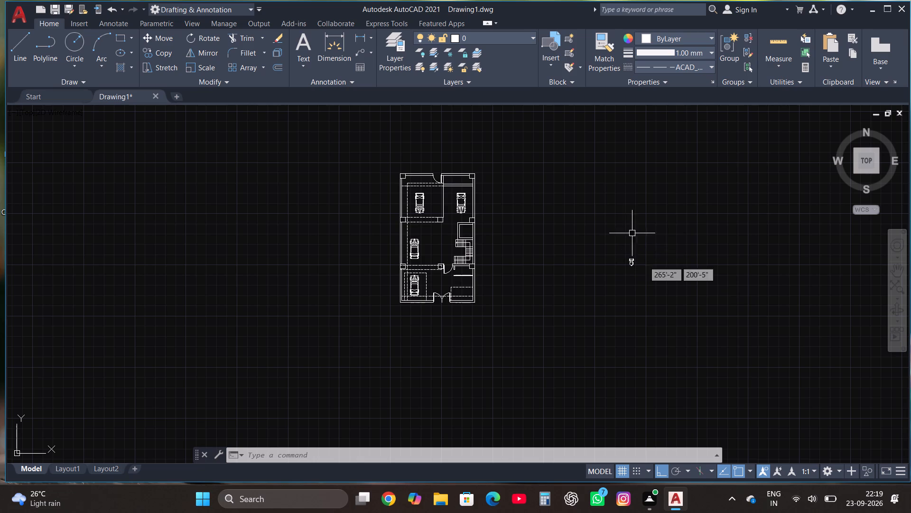
pyautogui.moveTo(664, 297); pyautogui.dragTo(654, 290)
pyautogui.click(609, 177)
pyautogui.press('Delete')
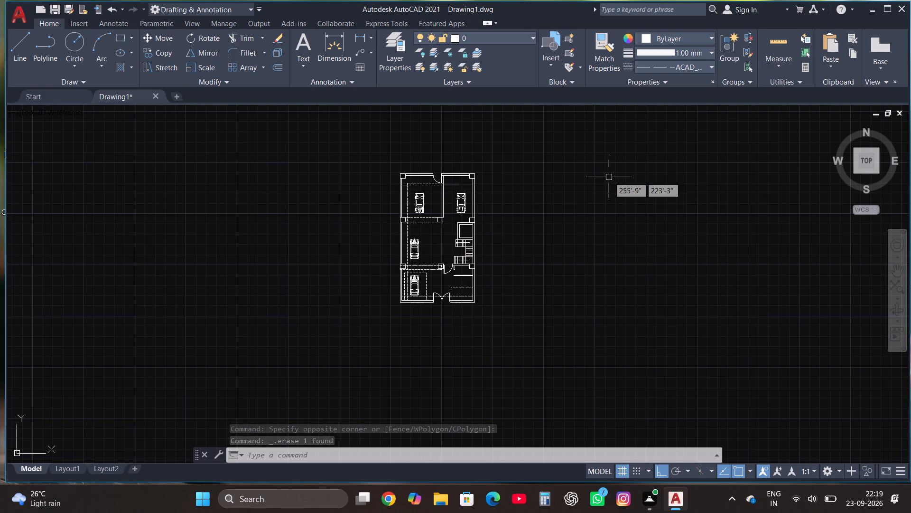
# Start a hatch with the SOLID pattern and fill the two columns at the plan's rear corners.
pyautogui.write('HAT')
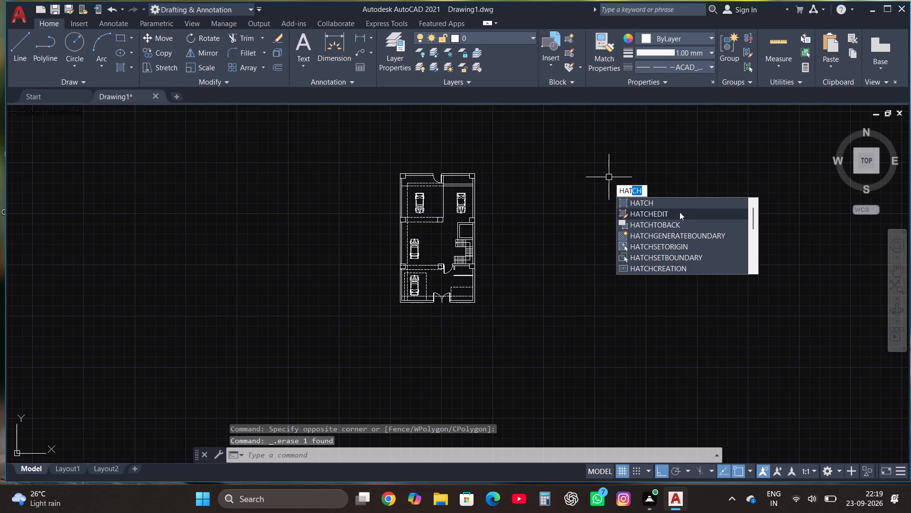
pyautogui.click(672, 199)
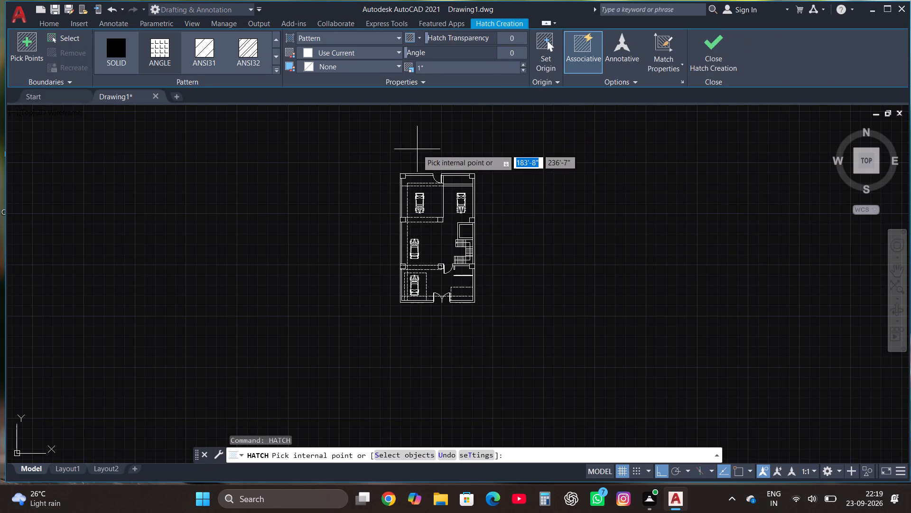
pyautogui.scroll(4, 395, 156)
pyautogui.click(447, 285)
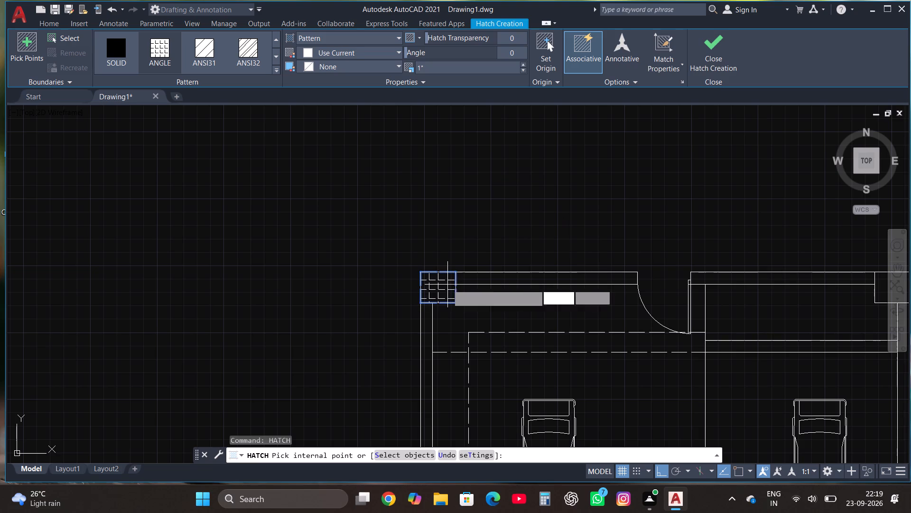
pyautogui.click(123, 51)
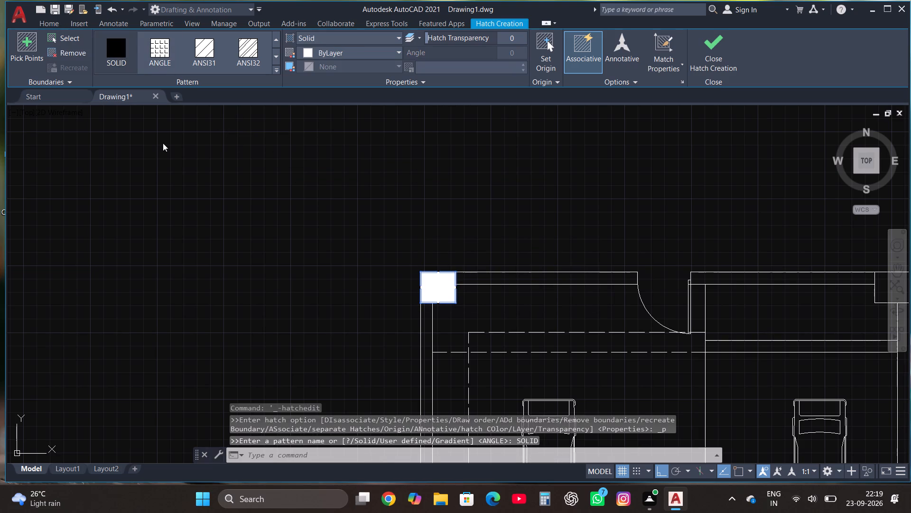
pyautogui.scroll(-2, 298, 269)
pyautogui.scroll(3, 590, 277)
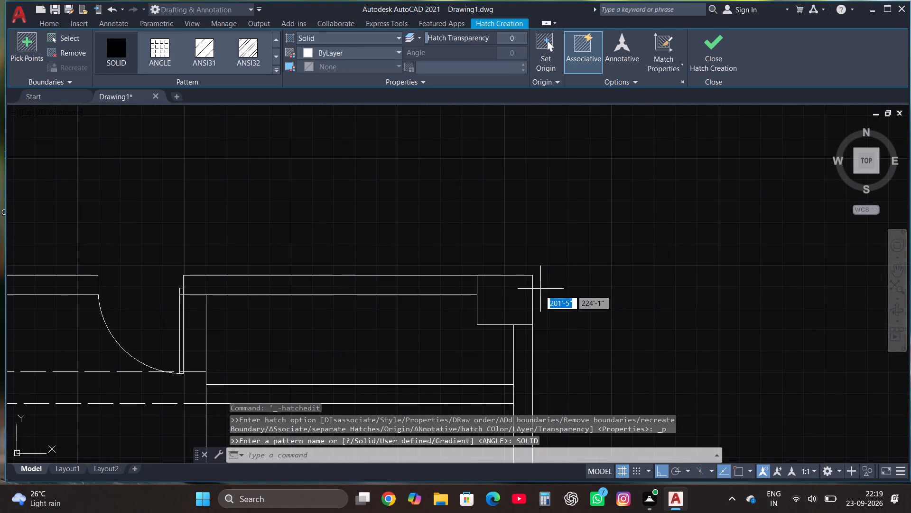
pyautogui.click(502, 296)
# Fill the three columns in the row between the rear and middle car bays with the solid hatch.
pyautogui.scroll(-3, 508, 192)
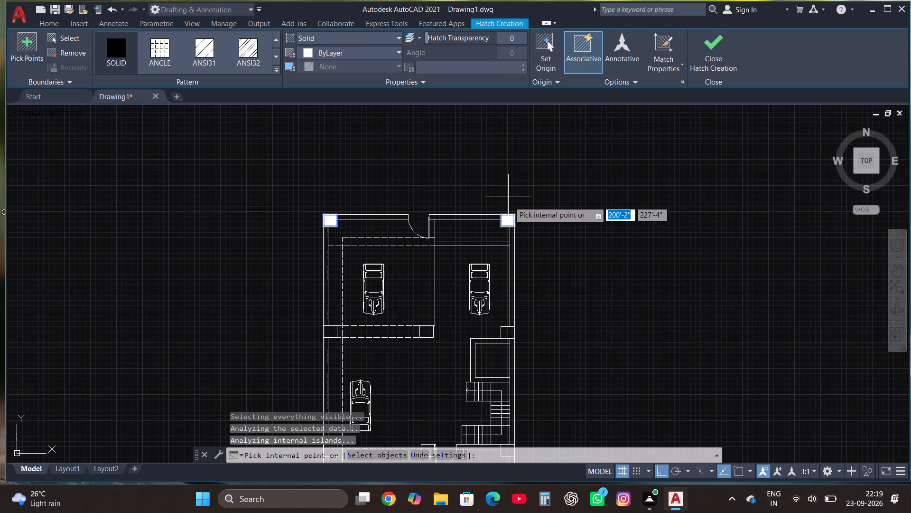
pyautogui.scroll(2, 513, 335)
pyautogui.click(484, 335)
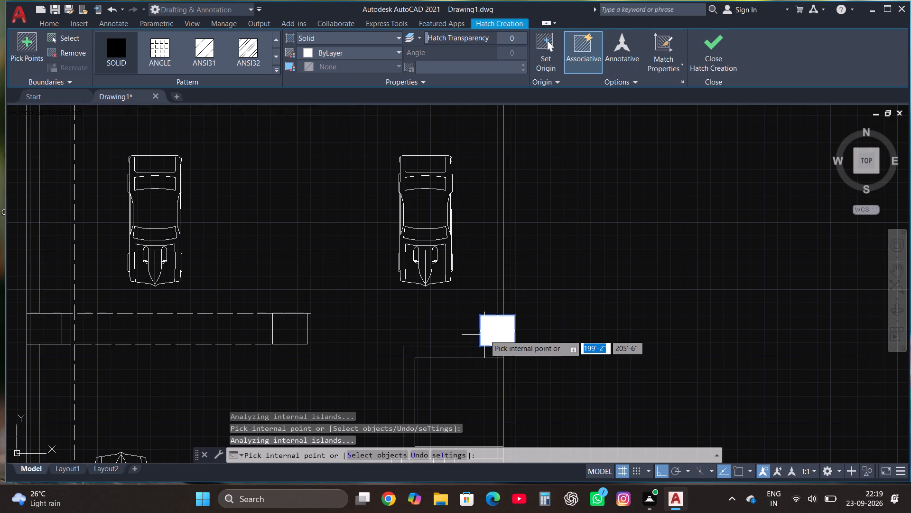
pyautogui.click(283, 331)
pyautogui.scroll(-2, 283, 332)
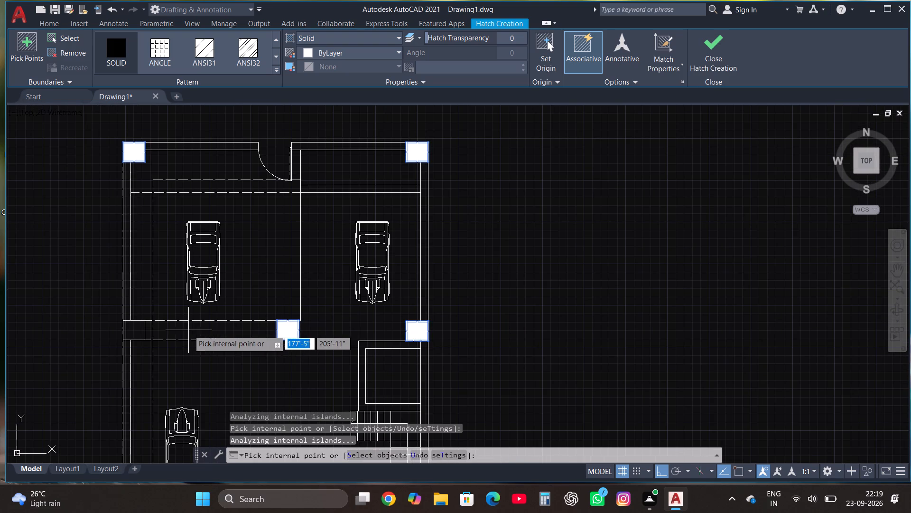
pyautogui.click(136, 329)
# Fill the three columns in the row beside the front bay, including parts split by dashed lines, and finish the solid hatch.
pyautogui.scroll(-3, 396, 169)
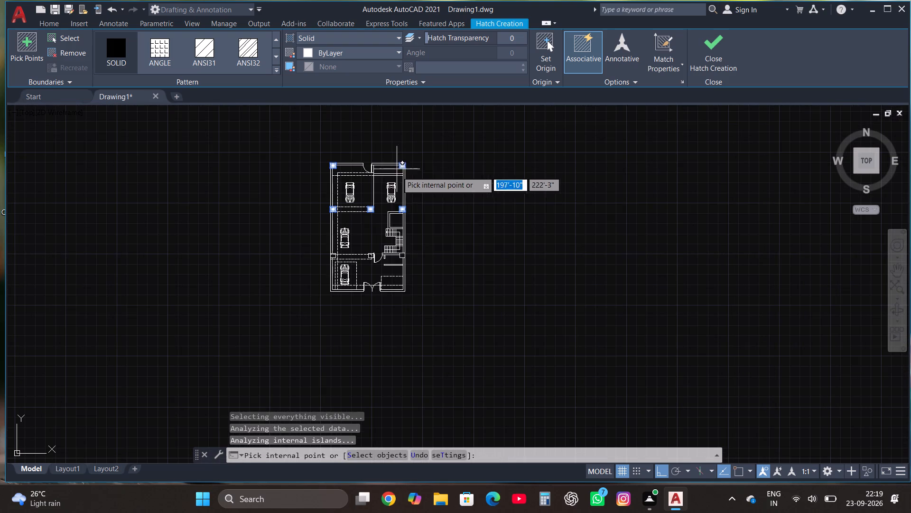
pyautogui.scroll(5, 332, 246)
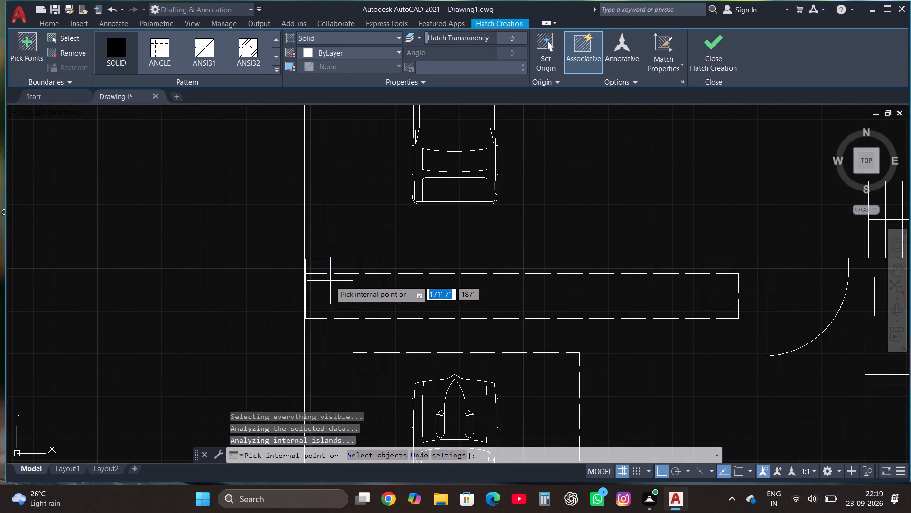
pyautogui.click(331, 281)
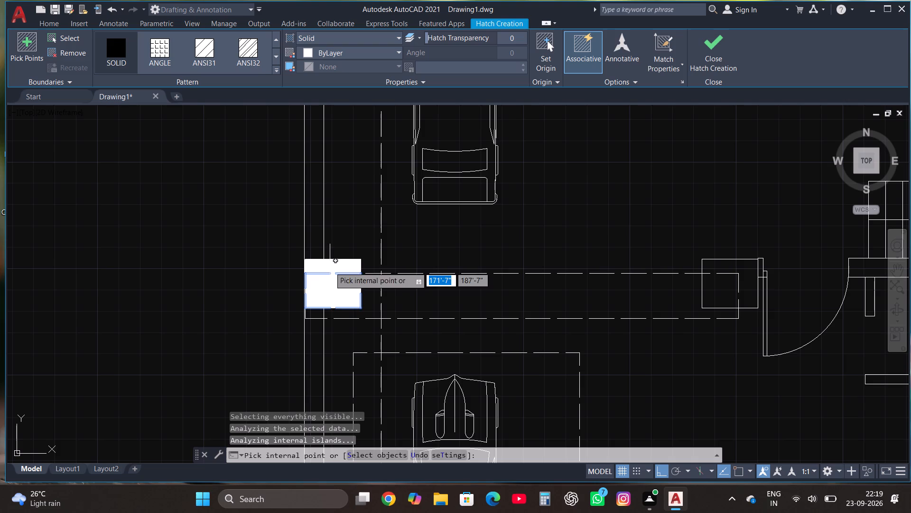
pyautogui.click(330, 267)
pyautogui.scroll(-2, 330, 267)
pyautogui.scroll(1, 504, 273)
pyautogui.click(480, 277)
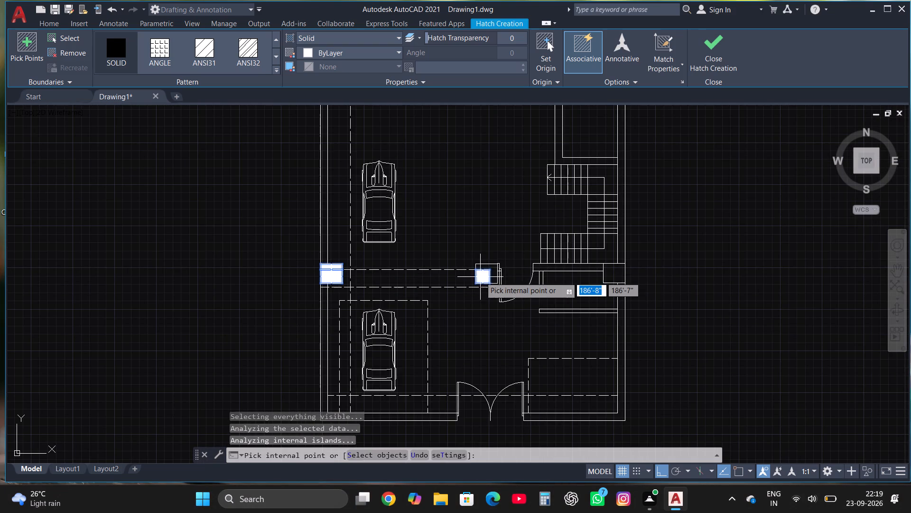
pyautogui.scroll(3, 480, 277)
pyautogui.click(500, 238)
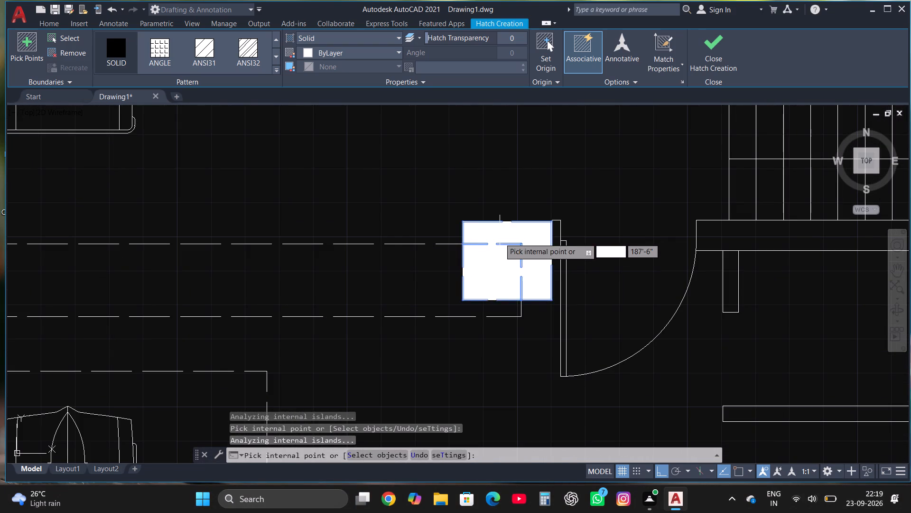
pyautogui.scroll(-4, 500, 238)
pyautogui.scroll(2, 594, 240)
pyautogui.click(563, 243)
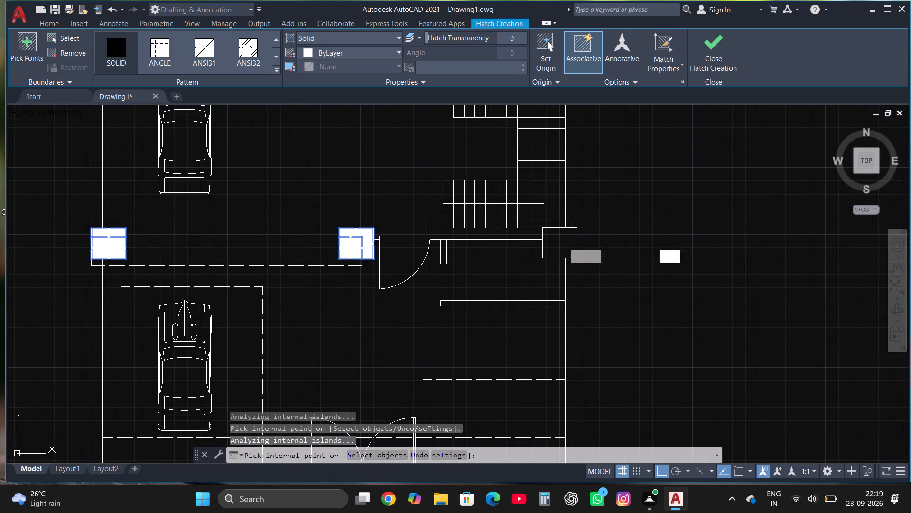
pyautogui.scroll(-3, 569, 218)
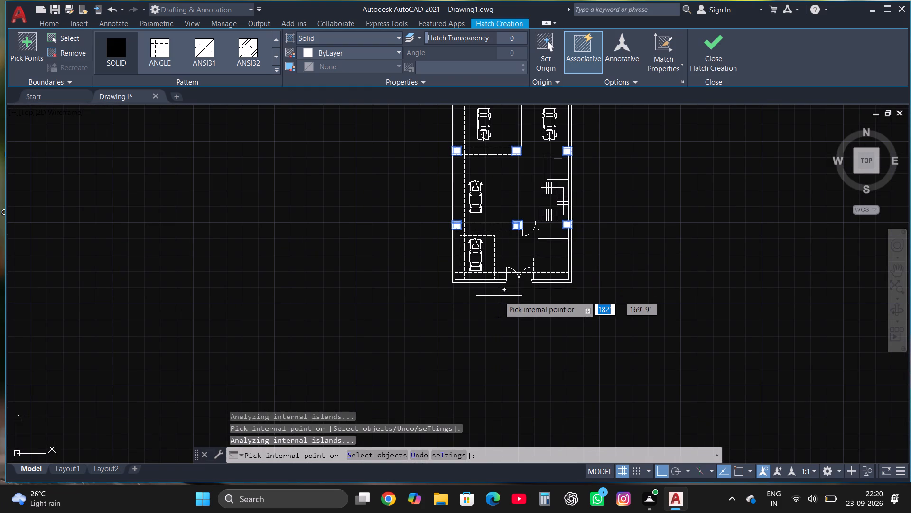
pyautogui.click(700, 51)
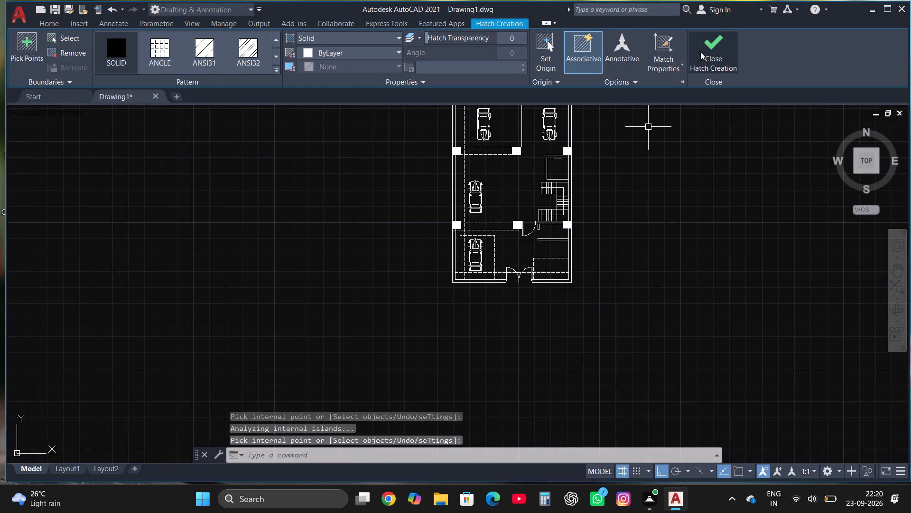
# Copy the front double door's left leaf, with ortho off, to the rear-right partition's lower line, just right of the vertical partition line.
pyautogui.scroll(-1, 583, 278)
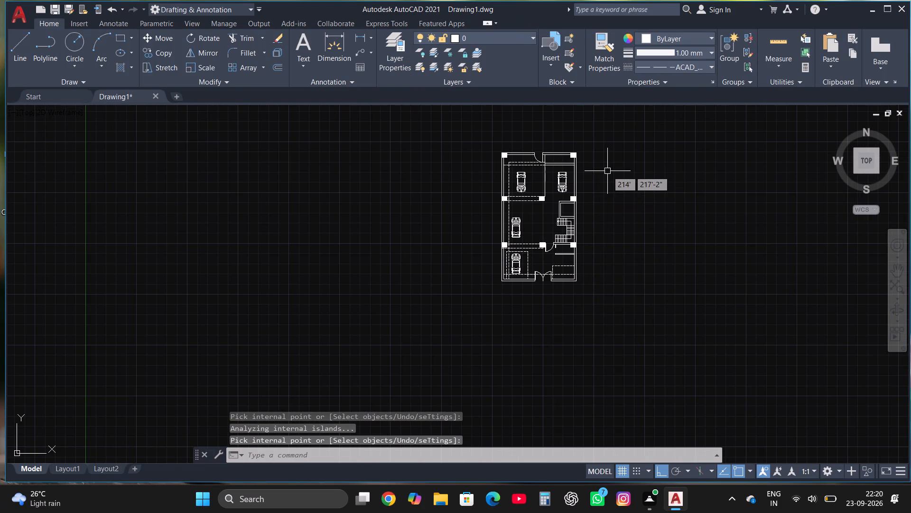
pyautogui.scroll(2, 607, 157)
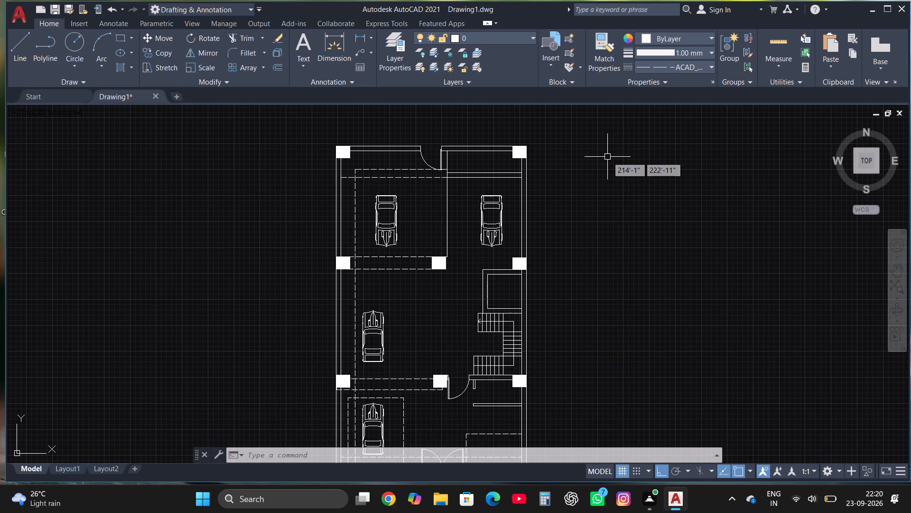
pyautogui.scroll(-1, 607, 157)
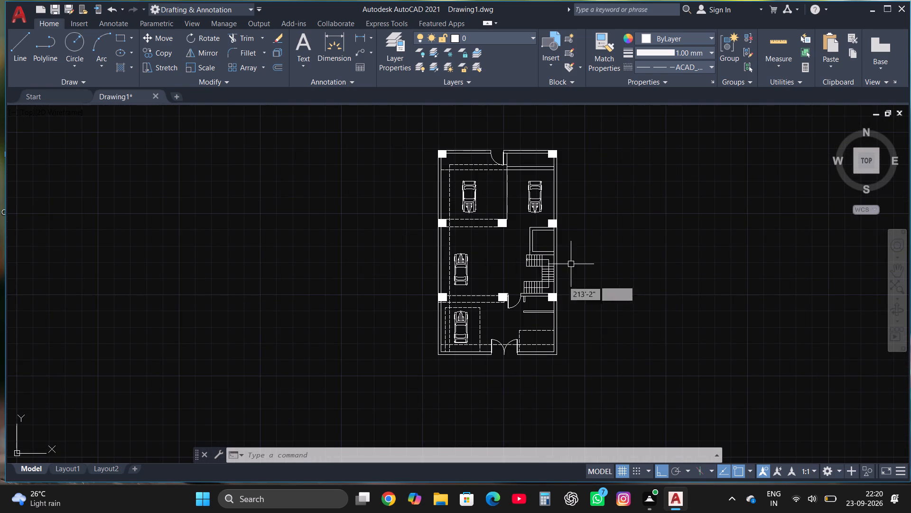
pyautogui.scroll(1, 521, 356)
pyautogui.click(475, 334)
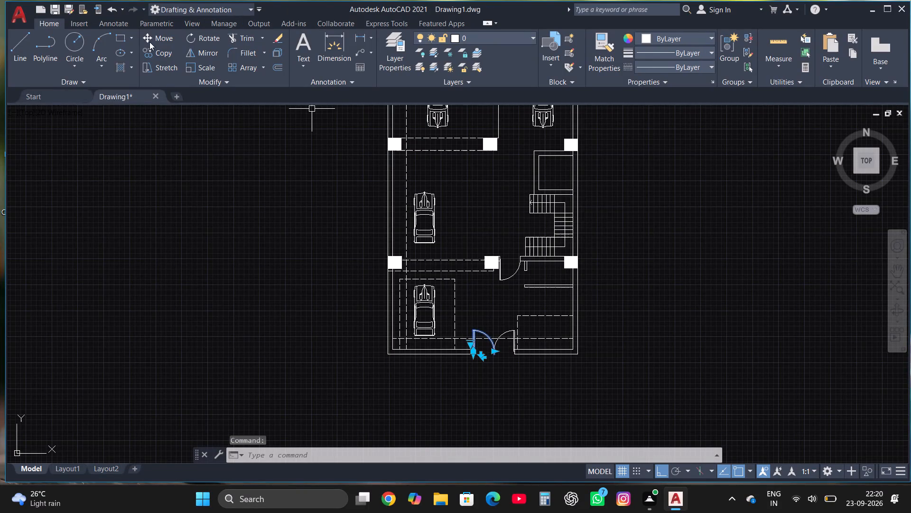
pyautogui.click(158, 54)
pyautogui.scroll(3, 464, 358)
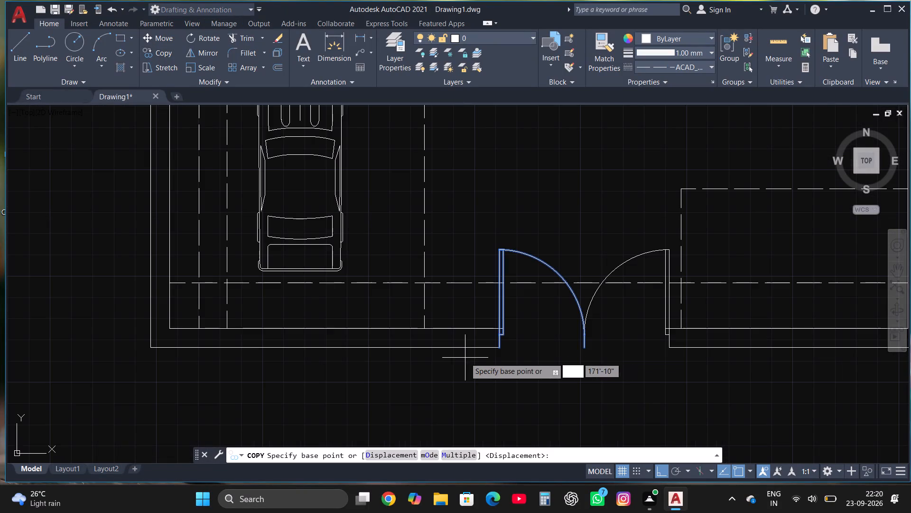
pyautogui.click(500, 348)
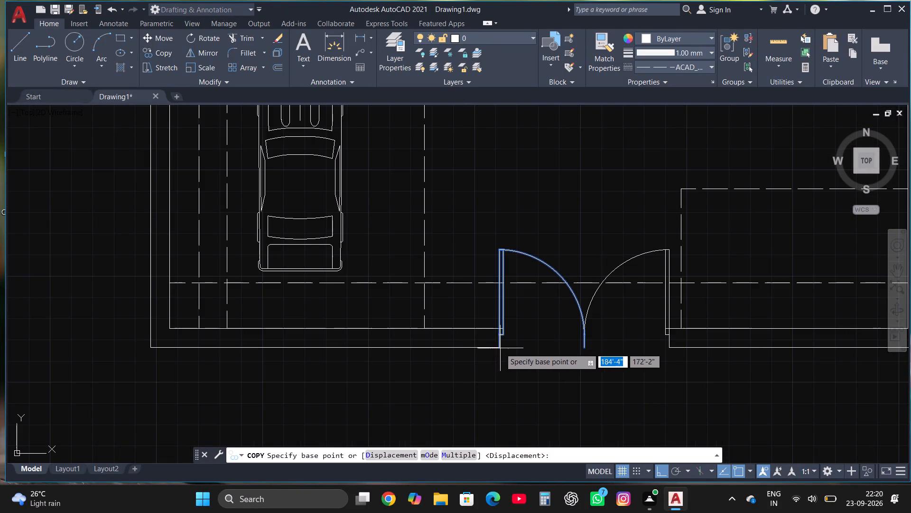
pyautogui.scroll(-3, 497, 363)
pyautogui.press('F8')
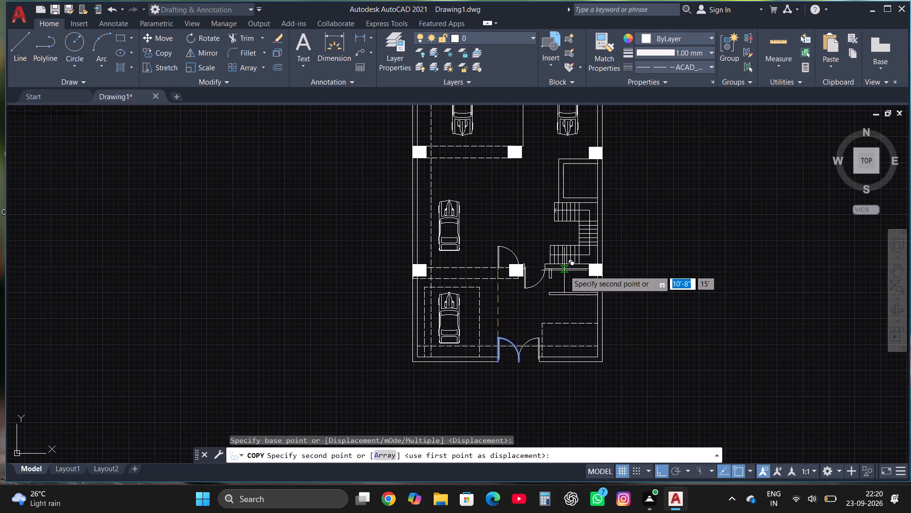
pyautogui.scroll(-4, 564, 287)
pyautogui.scroll(4, 564, 220)
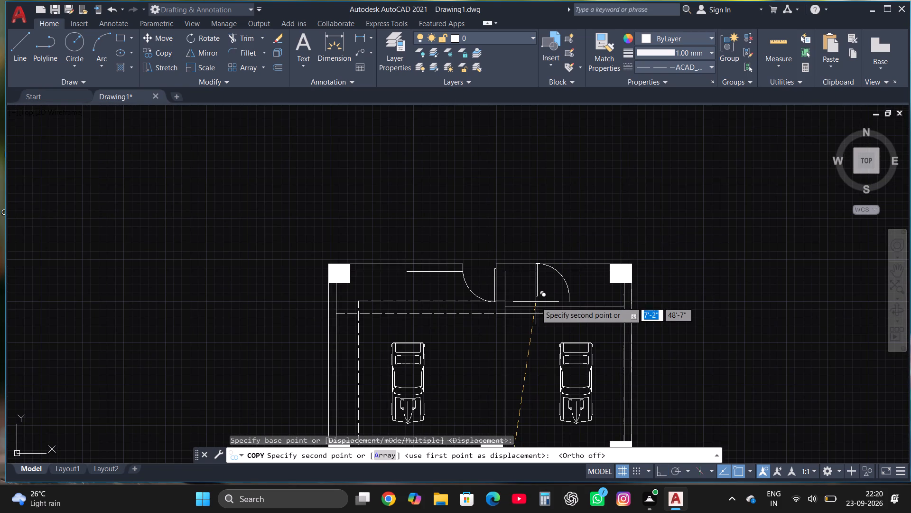
pyautogui.scroll(2, 536, 302)
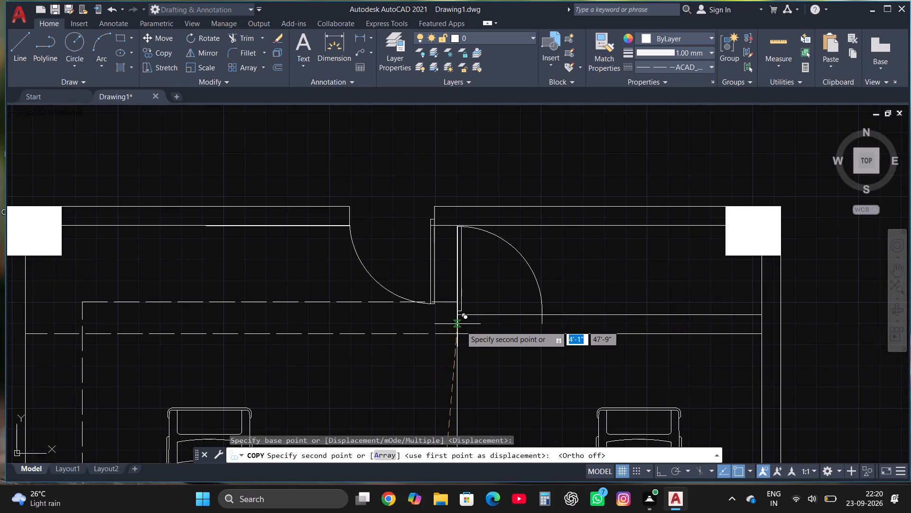
pyautogui.click(471, 332)
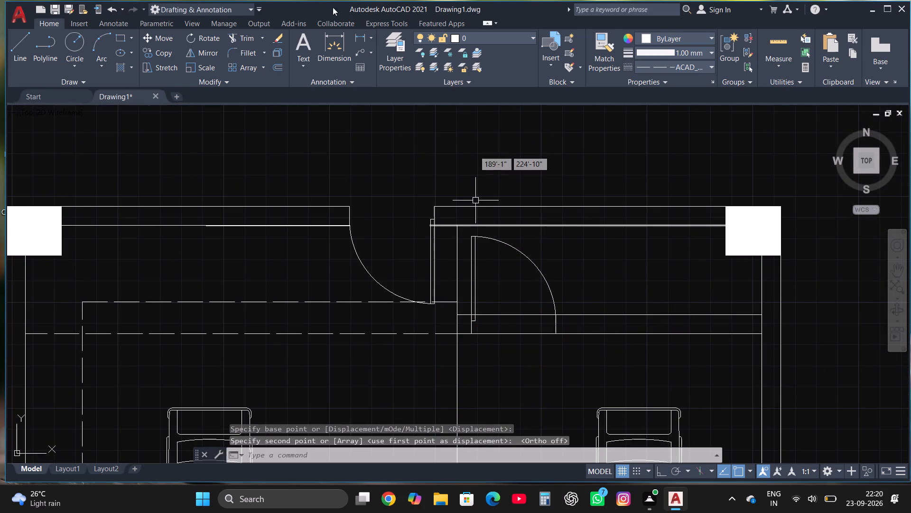
# Trim both lines of the rear-right partition across the copied door's opening.
pyautogui.click(239, 42)
pyautogui.click(508, 349)
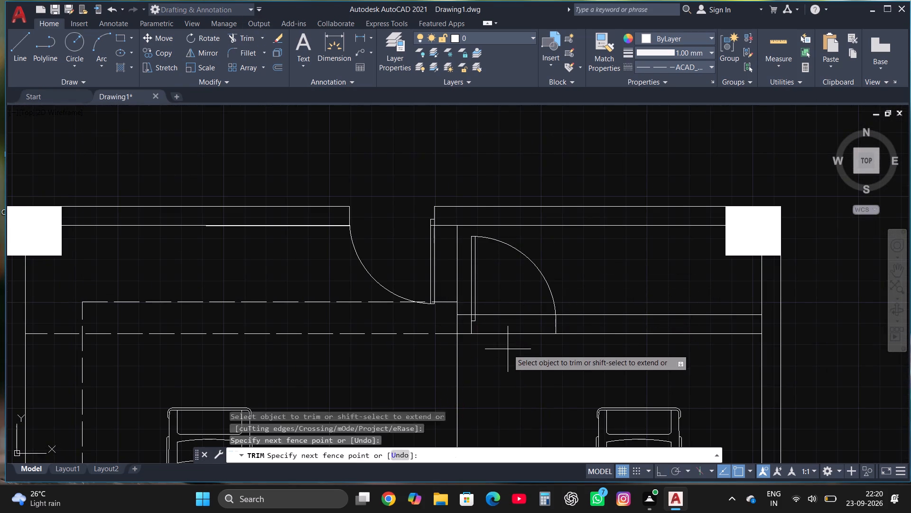
pyautogui.click(507, 283)
pyautogui.press('Escape')
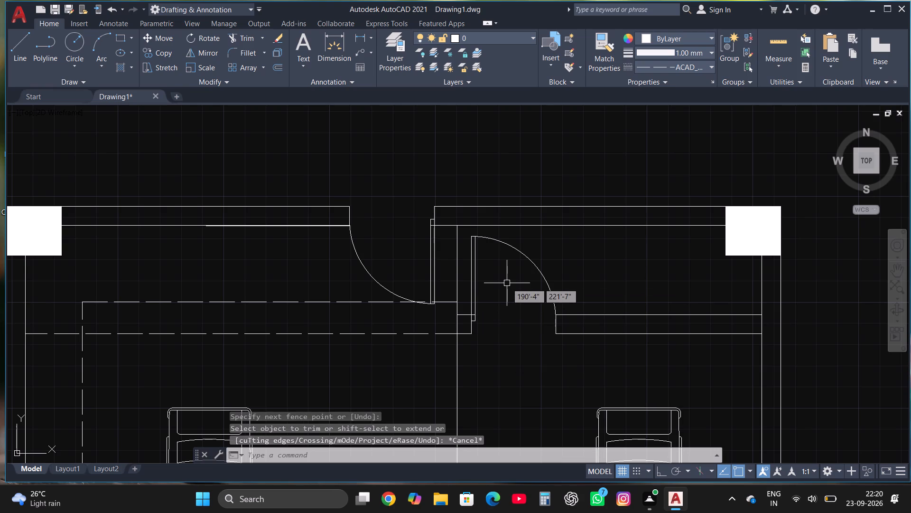
# Add the multiline text "CAR PARKING 1" just below the rear-left parked car.
pyautogui.scroll(-2, 446, 218)
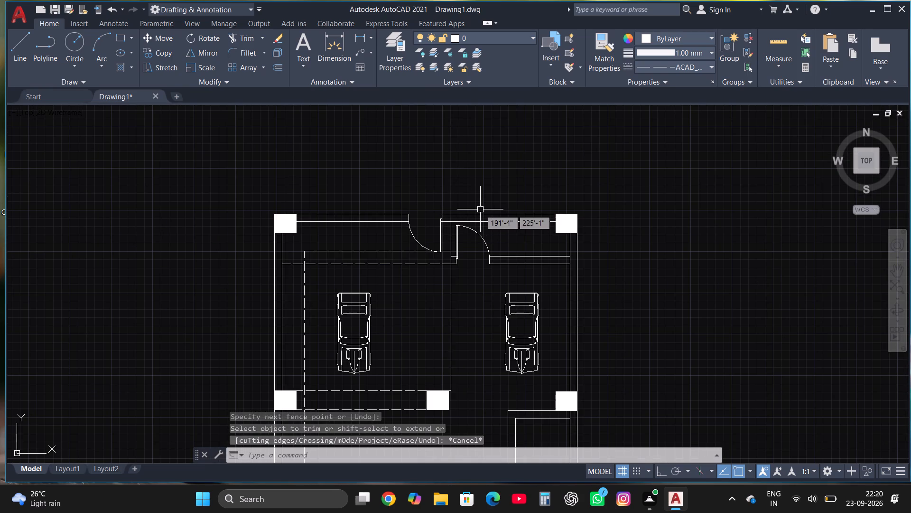
pyautogui.scroll(-2, 480, 209)
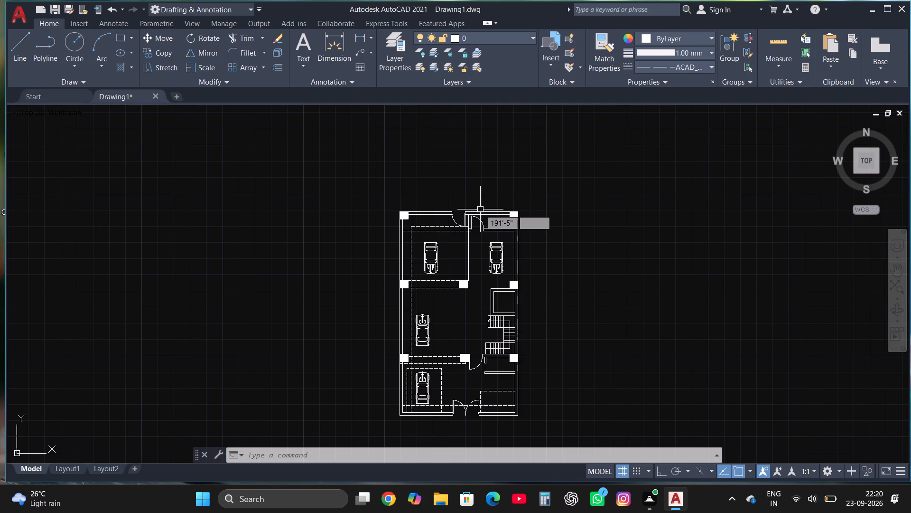
pyautogui.scroll(-1, 480, 209)
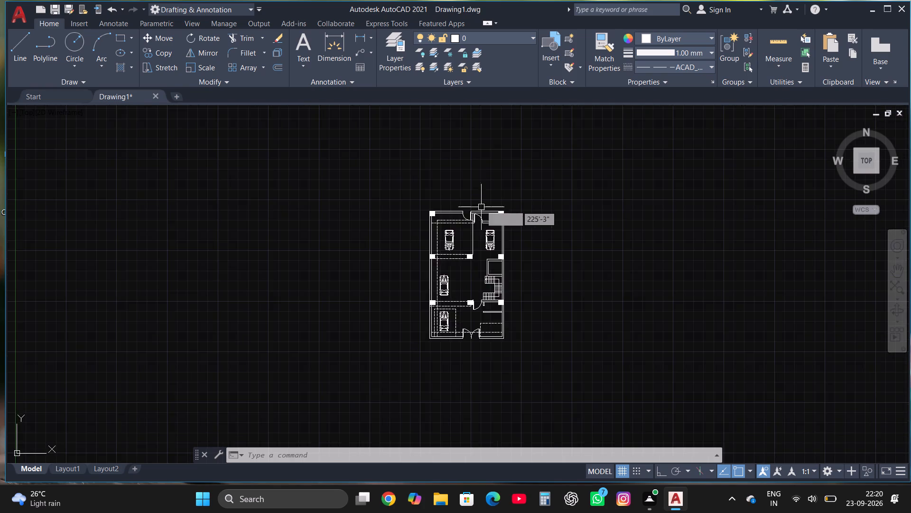
pyautogui.scroll(2, 481, 192)
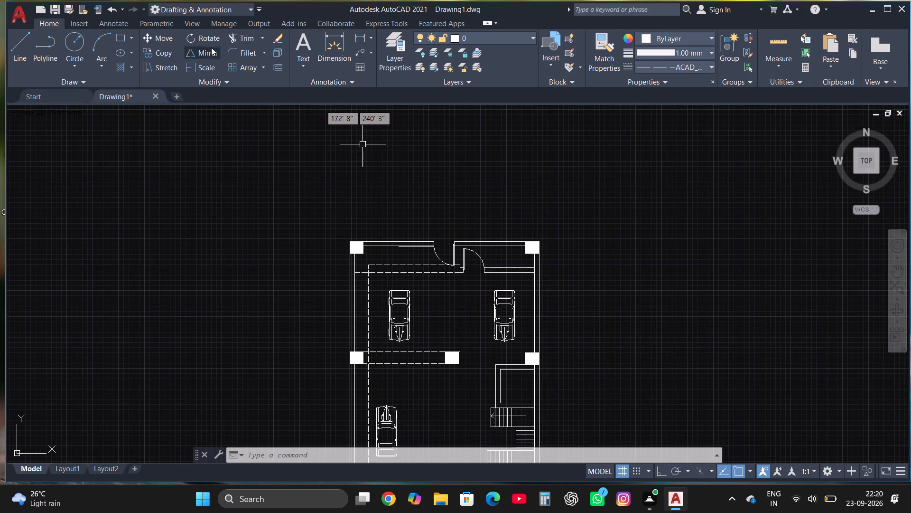
pyautogui.click(302, 41)
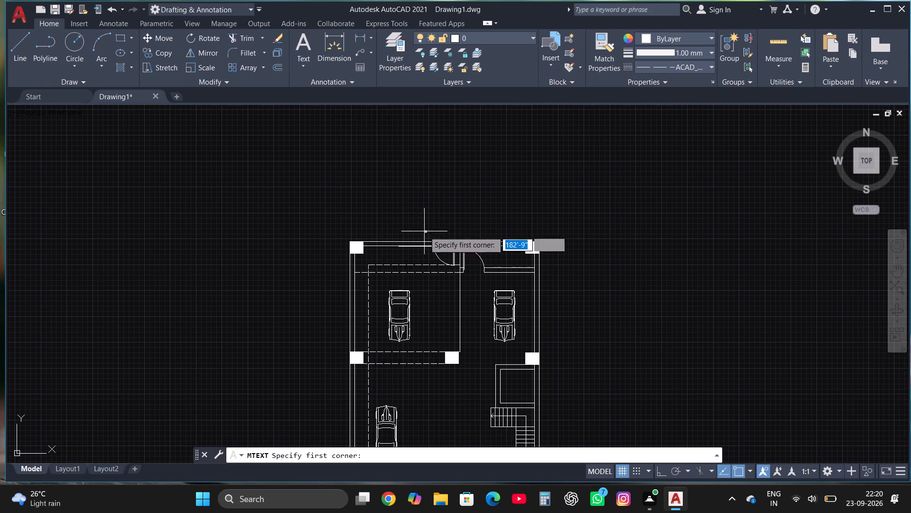
pyautogui.scroll(1, 406, 350)
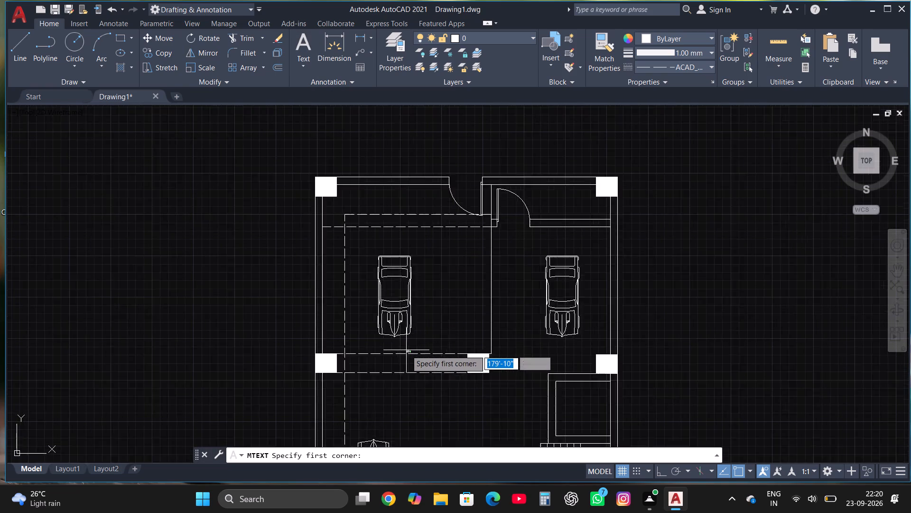
pyautogui.scroll(2, 406, 350)
pyautogui.click(308, 356)
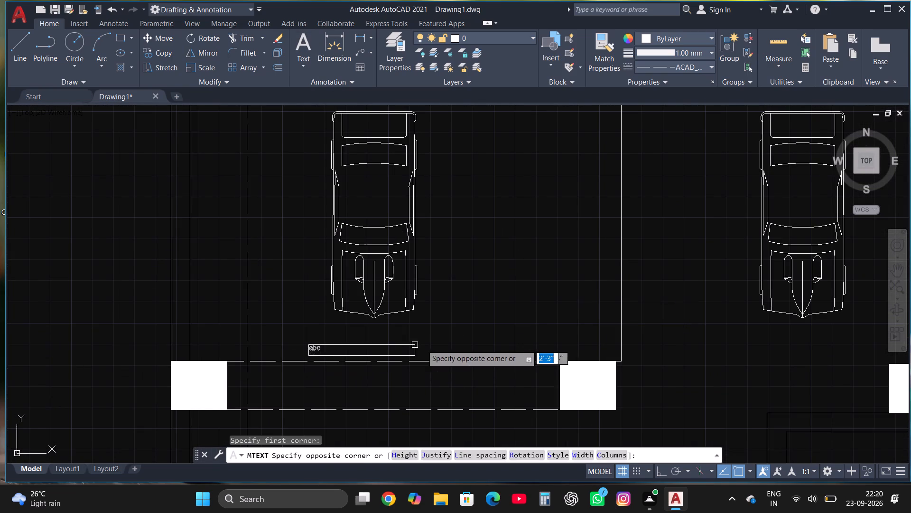
pyautogui.click(475, 326)
pyautogui.write('CAR')
pyautogui.press('space')
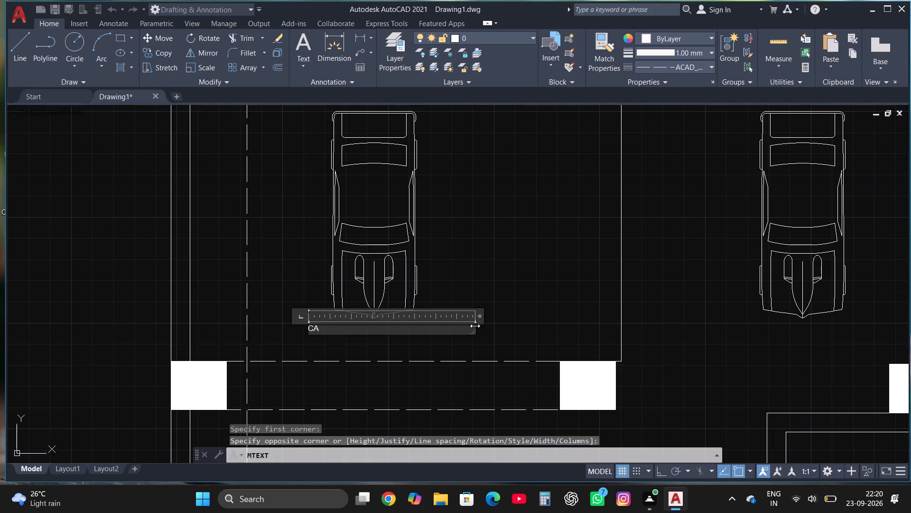
pyautogui.write('PARKING')
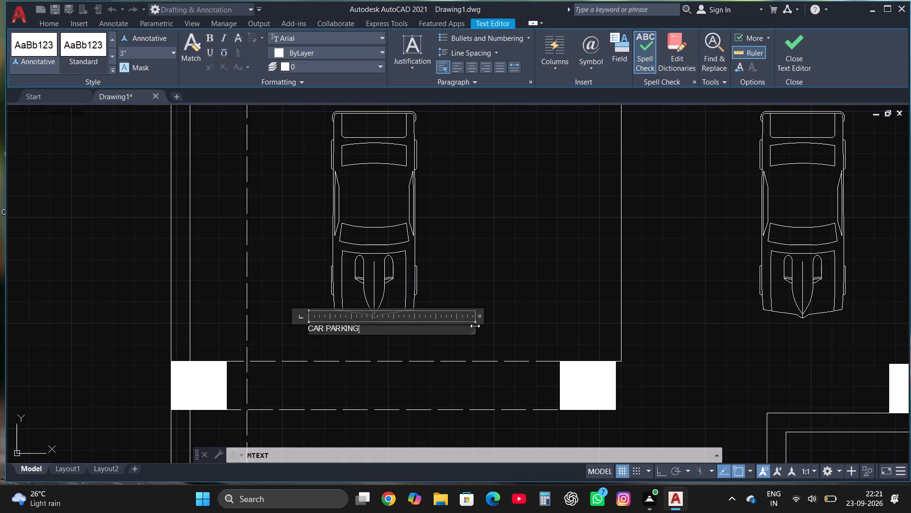
pyautogui.press('space')
pyautogui.write('1')
pyautogui.click(789, 48)
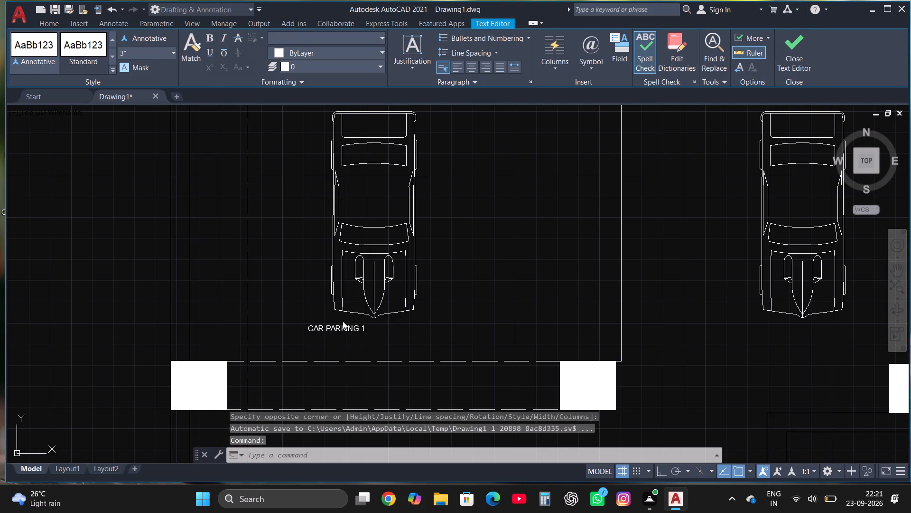
# Scale up the CAR PARKING 1 label to roughly two and a half times its size, from a base point just below it.
pyautogui.scroll(-3, 337, 326)
pyautogui.scroll(3, 365, 323)
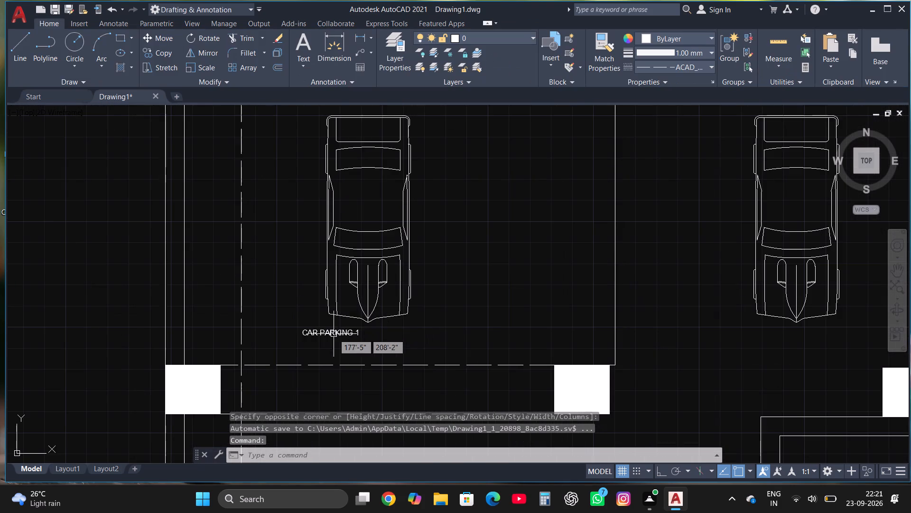
pyautogui.click(325, 335)
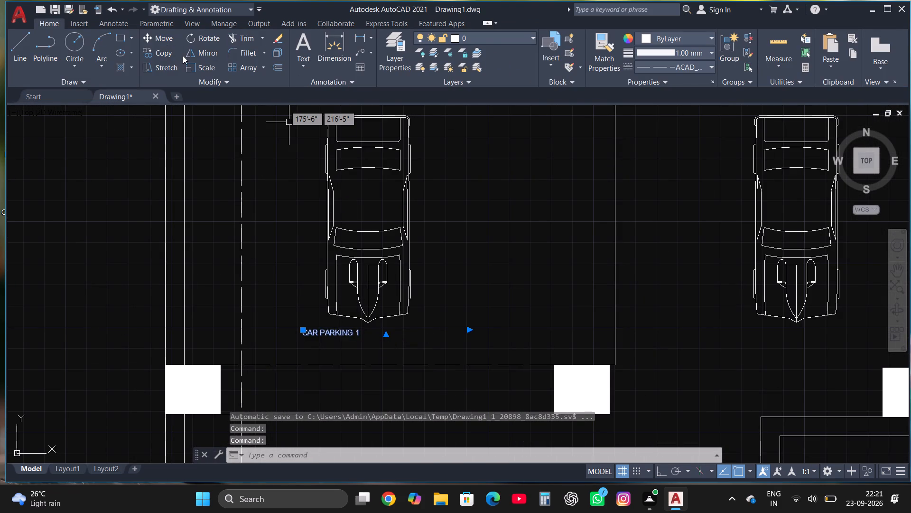
pyautogui.click(205, 69)
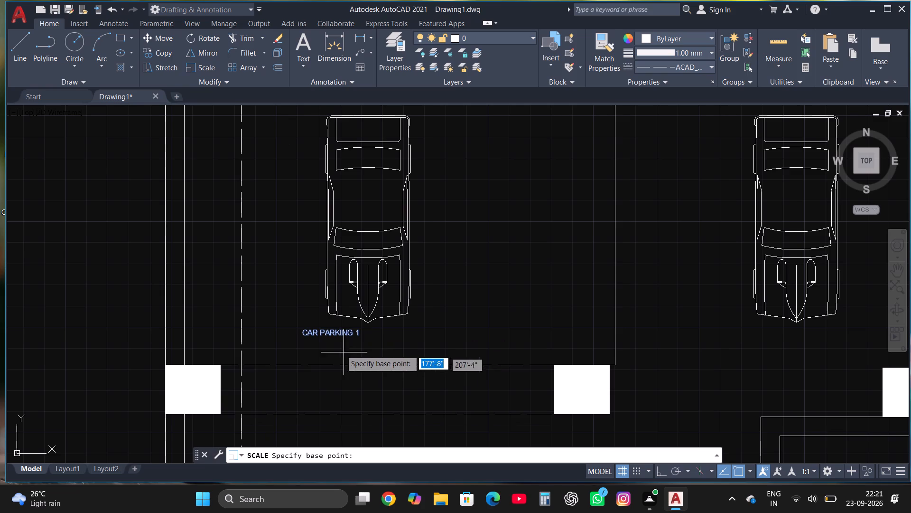
pyautogui.click(328, 340)
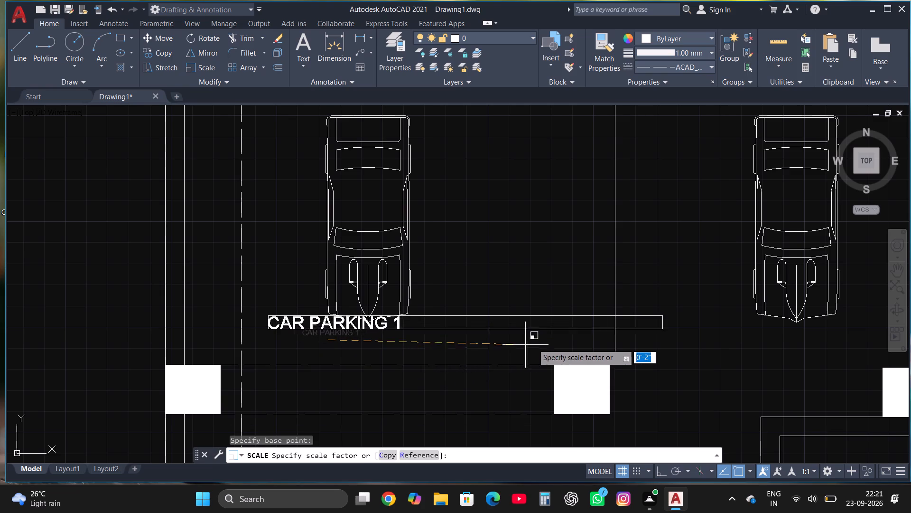
pyautogui.click(533, 344)
# Move the enlarged CAR PARKING 1 label clear of the rear-left car, into the gap above the dashed beam.
pyautogui.click(316, 330)
pyautogui.click(303, 311)
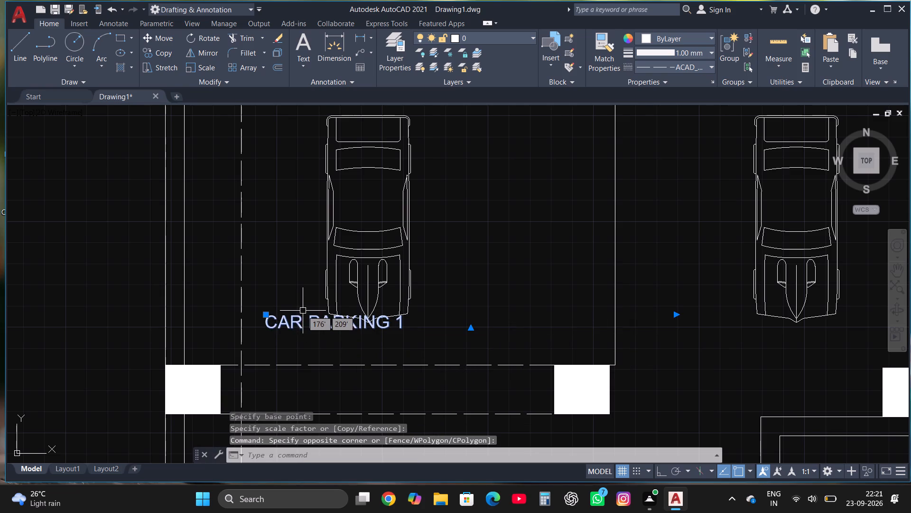
pyautogui.click(162, 39)
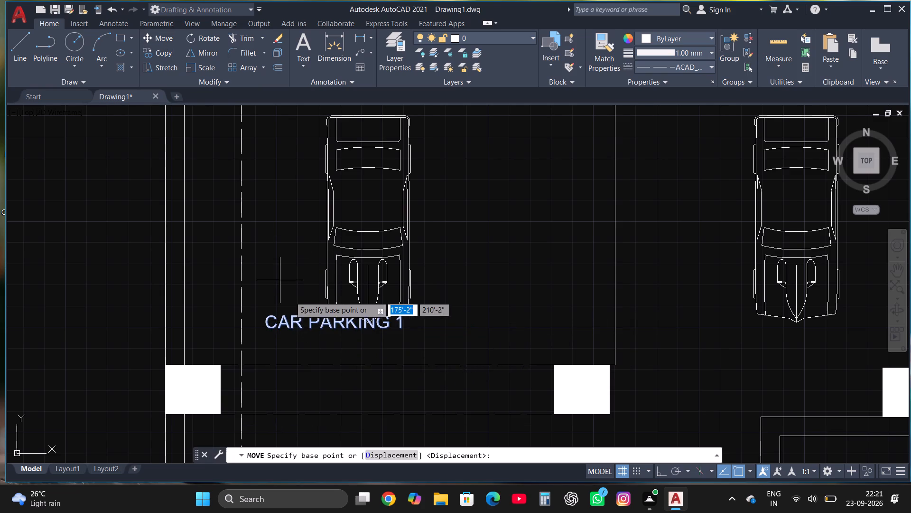
pyautogui.click(308, 319)
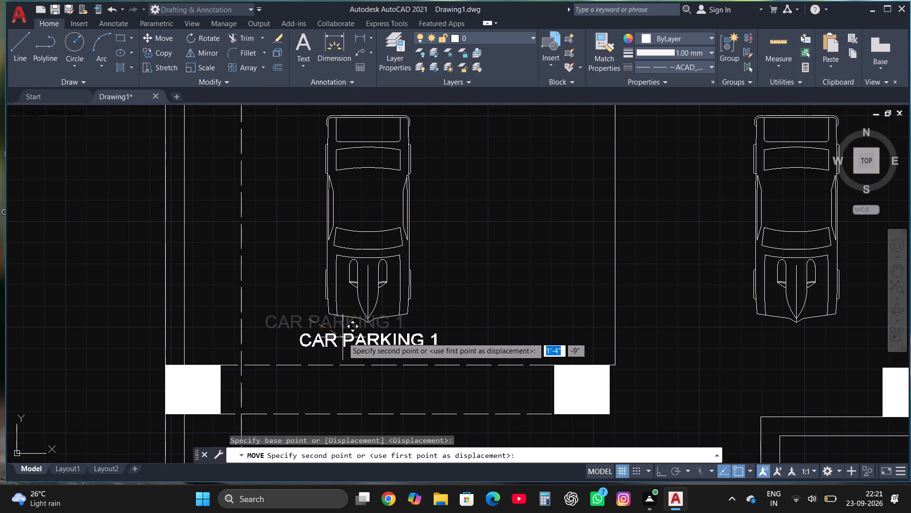
pyautogui.click(354, 340)
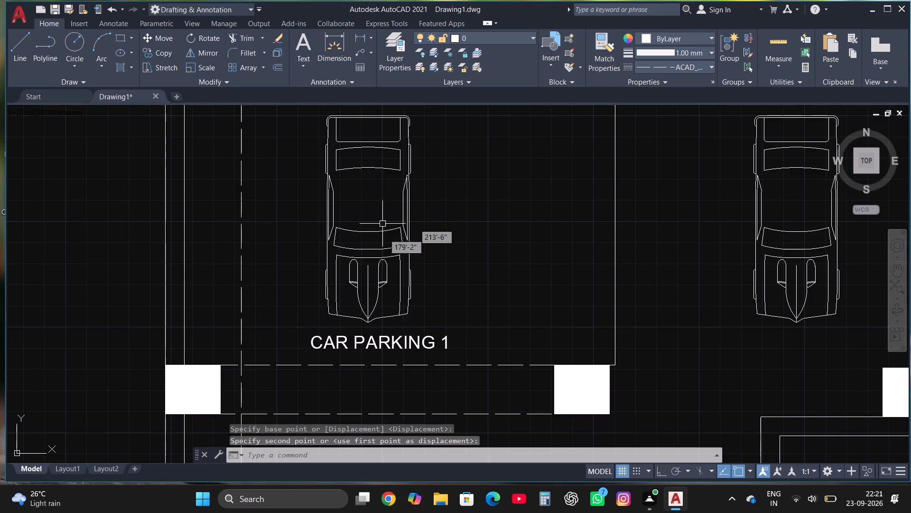
# Copy the CAR PARKING 1 label in multiple mode to beside the middle-bay car and beside the front-bay car.
pyautogui.click(389, 337)
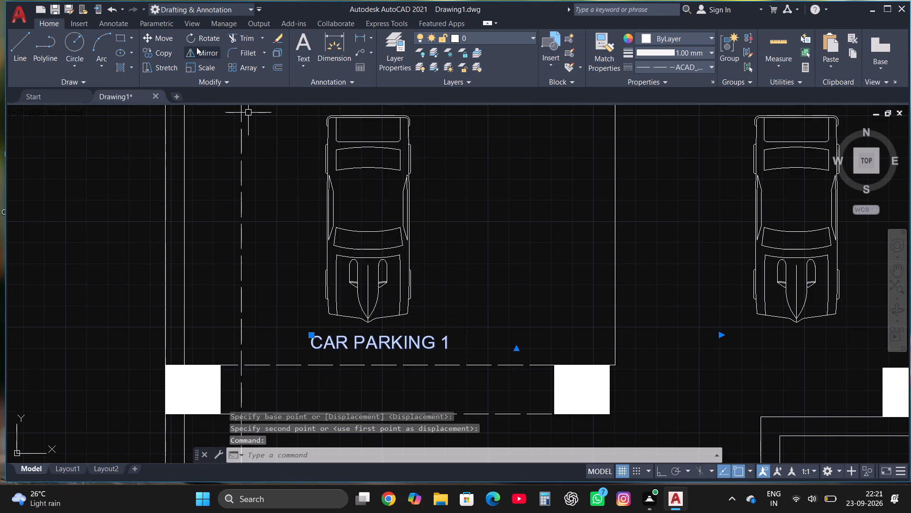
pyautogui.click(164, 50)
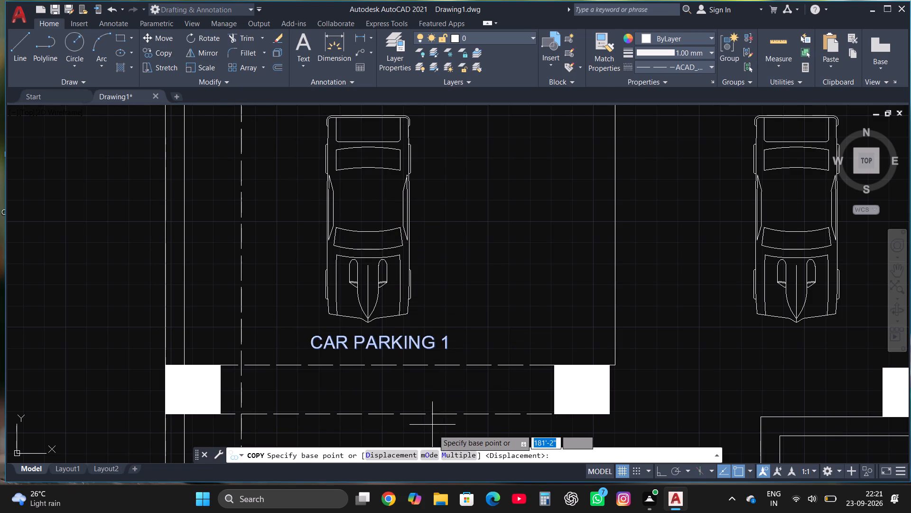
pyautogui.click(453, 454)
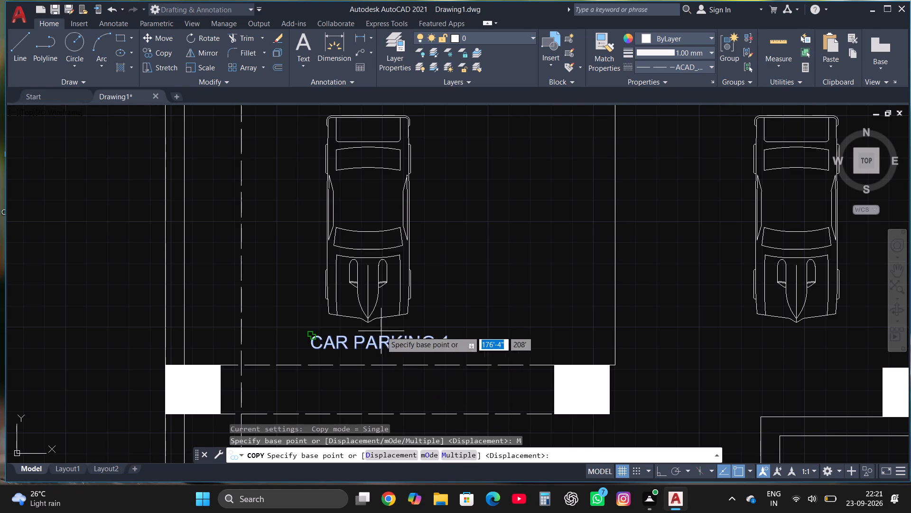
pyautogui.click(381, 331)
pyautogui.scroll(-3, 394, 224)
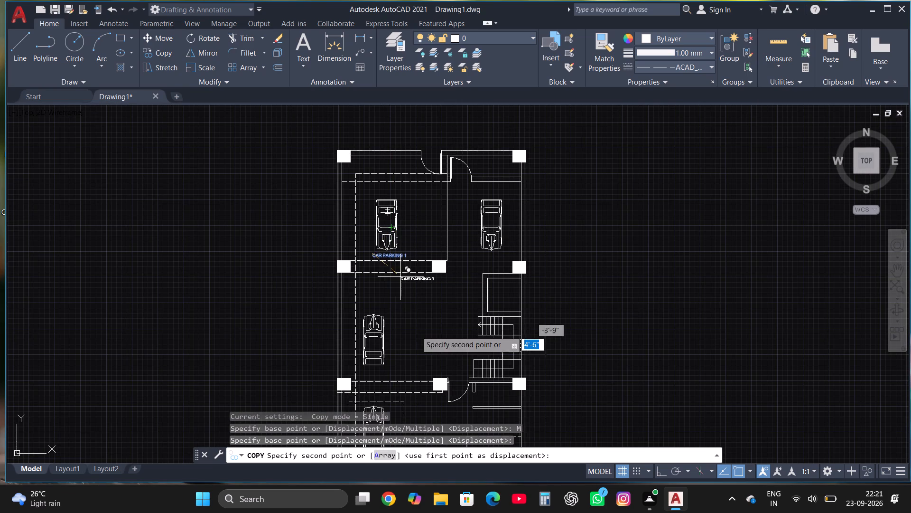
pyautogui.click(404, 336)
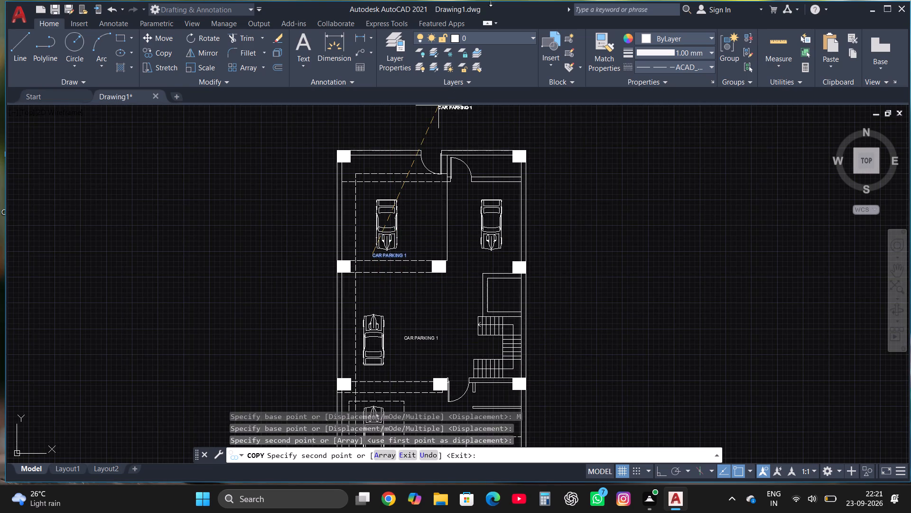
pyautogui.scroll(-2, 464, 133)
pyautogui.scroll(3, 435, 256)
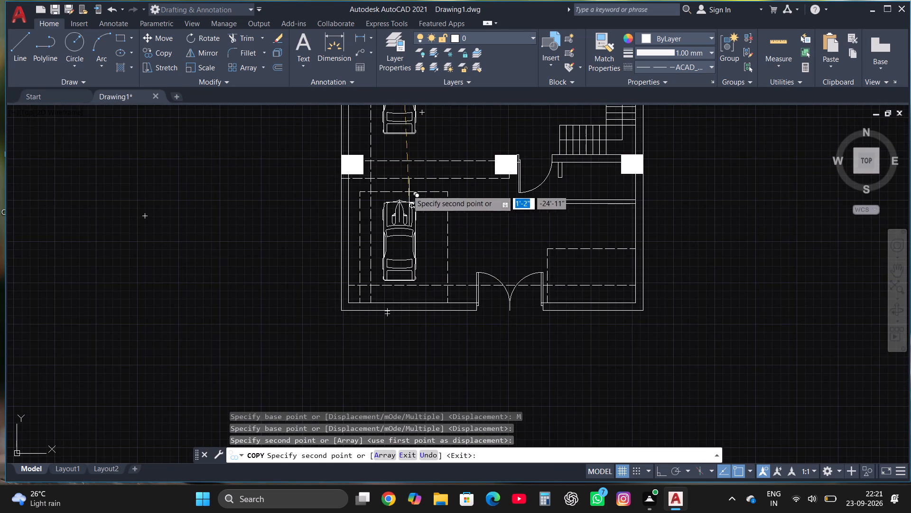
pyautogui.scroll(3, 446, 258)
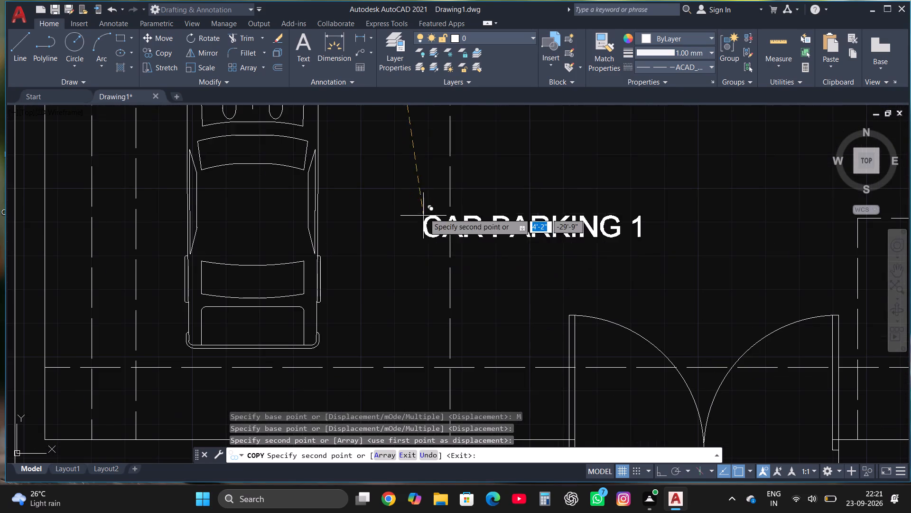
pyautogui.click(346, 172)
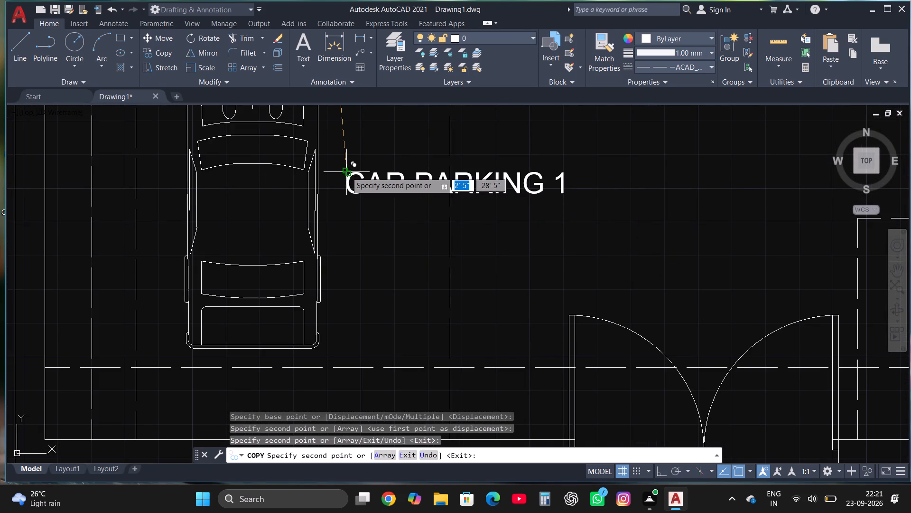
# Place further label copies in the front-right space above the dashed rectangle and between the two staircase flights.
pyautogui.scroll(-1, 346, 172)
pyautogui.scroll(-1, 507, 243)
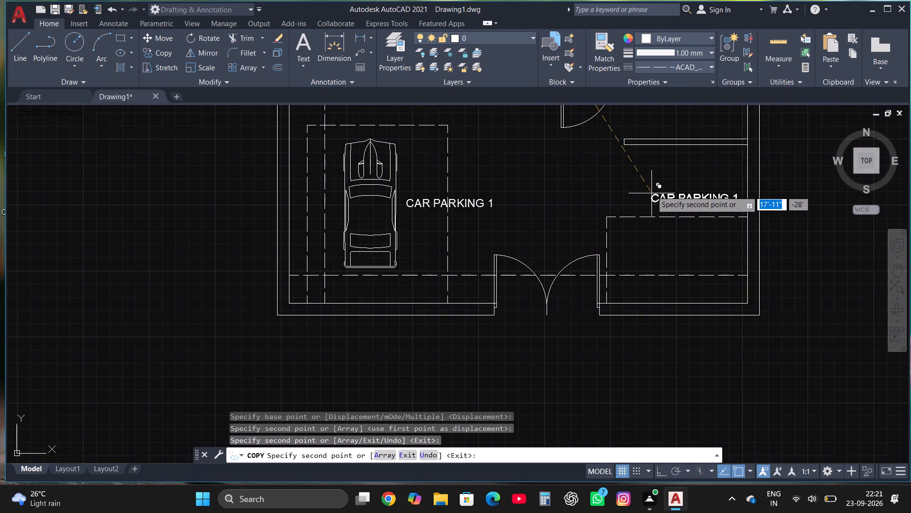
pyautogui.click(631, 174)
pyautogui.scroll(-1, 600, 274)
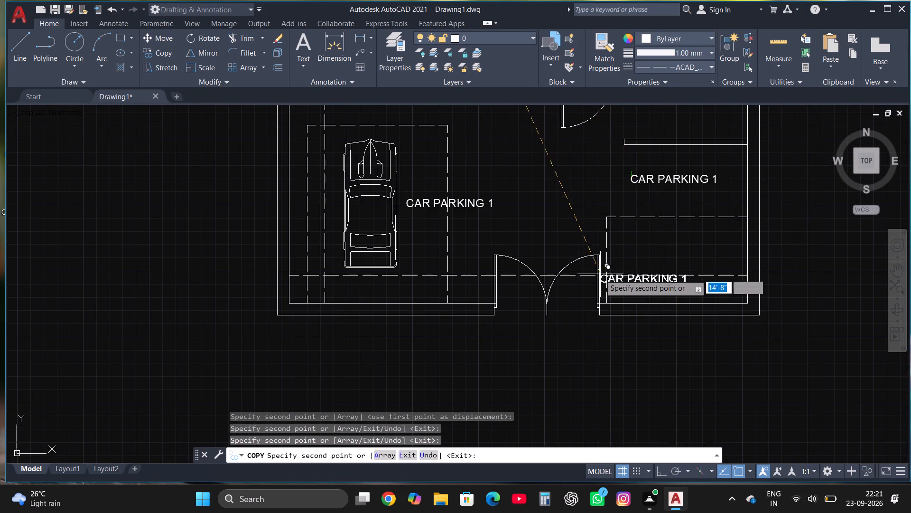
pyautogui.scroll(-1, 599, 277)
pyautogui.scroll(3, 608, 138)
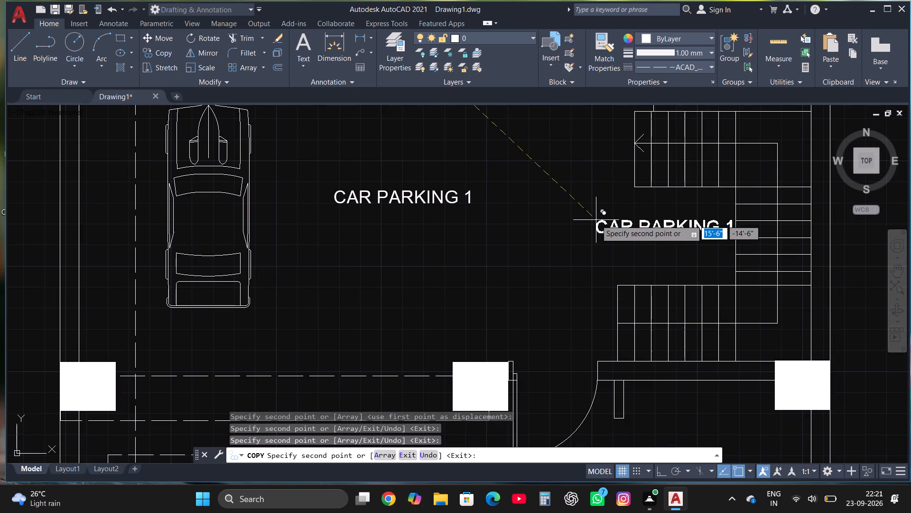
pyautogui.click(596, 220)
# Place label copies inside the small room above the staircase and just below the rear-right car.
pyautogui.scroll(-1, 574, 264)
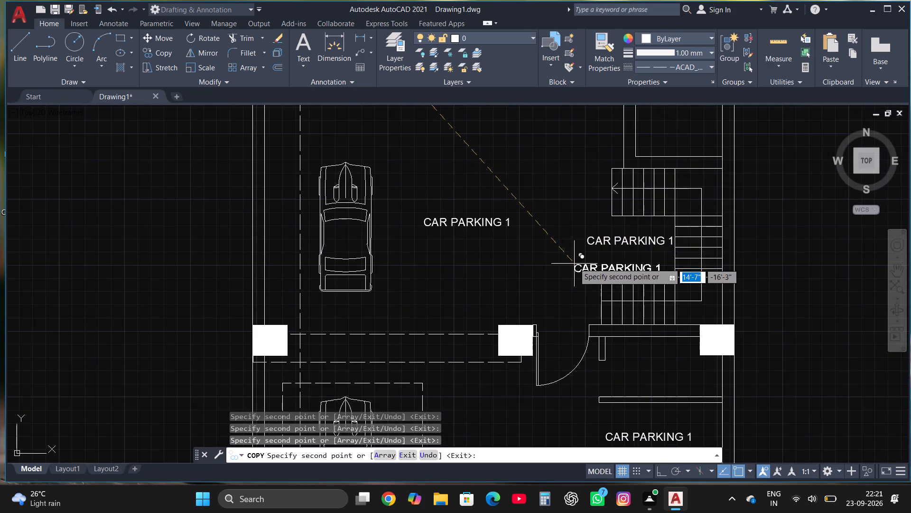
pyautogui.scroll(-1, 565, 281)
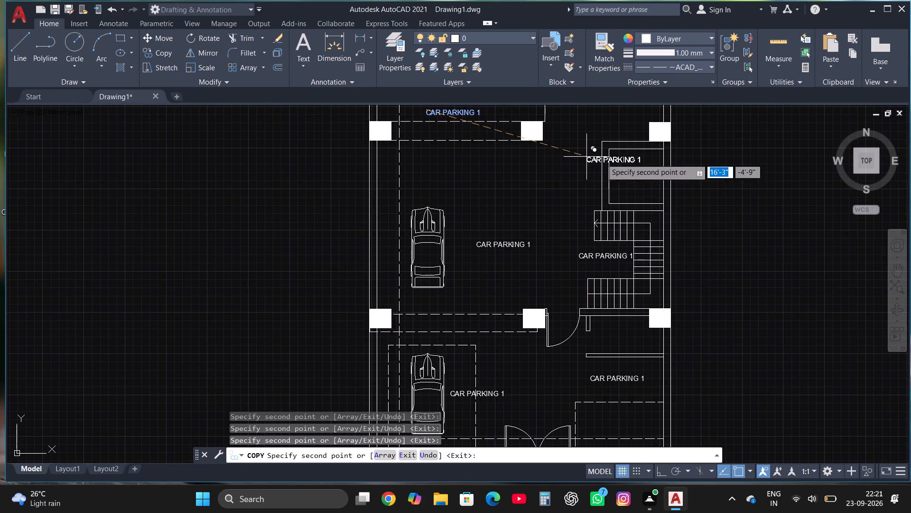
pyautogui.scroll(2, 621, 162)
pyautogui.click(578, 180)
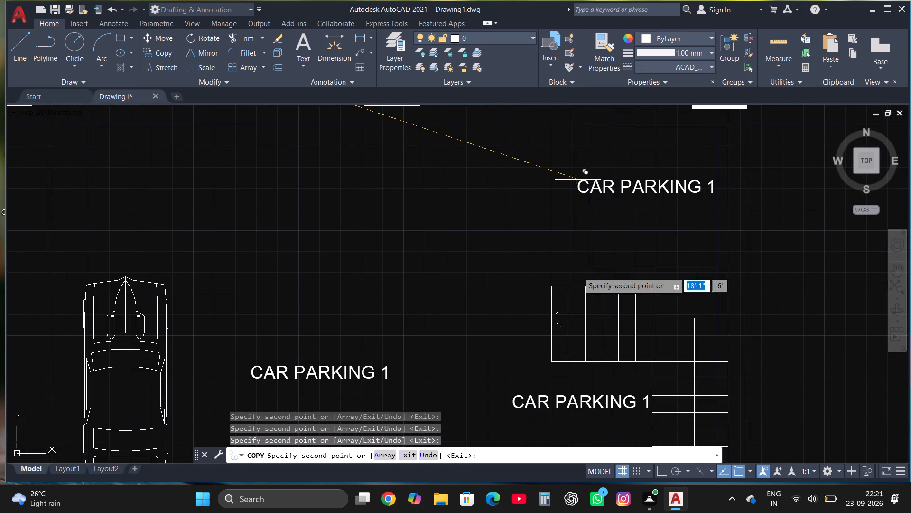
pyautogui.scroll(-3, 574, 394)
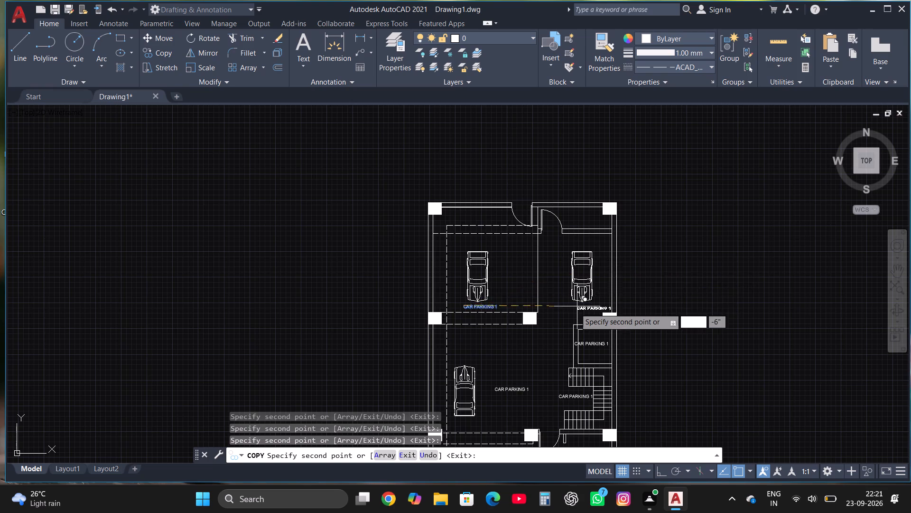
pyautogui.scroll(3, 575, 308)
pyautogui.click(554, 292)
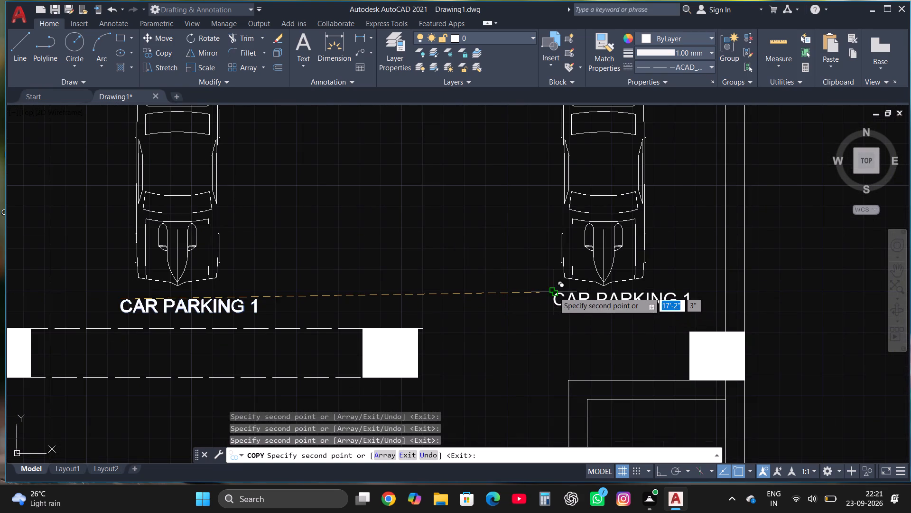
# Place label copies in the narrow rear-right room beside the door and outside below the front wall, ending the copying.
pyautogui.scroll(-3, 560, 335)
pyautogui.scroll(3, 566, 157)
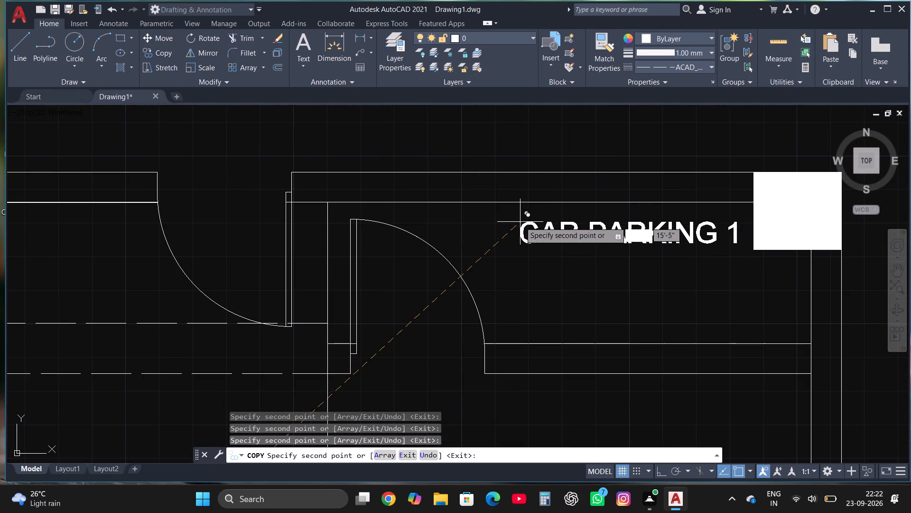
pyautogui.click(503, 234)
pyautogui.scroll(-2, 498, 199)
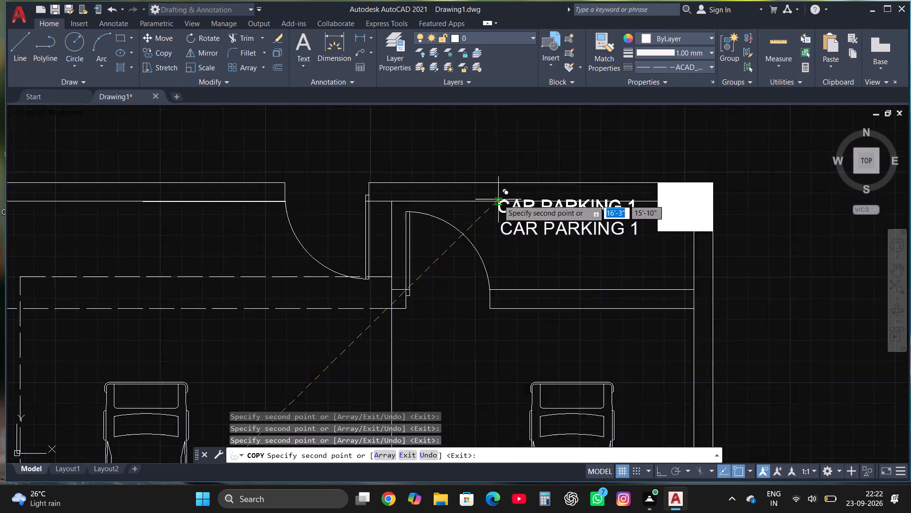
pyautogui.scroll(-4, 498, 199)
pyautogui.scroll(4, 457, 350)
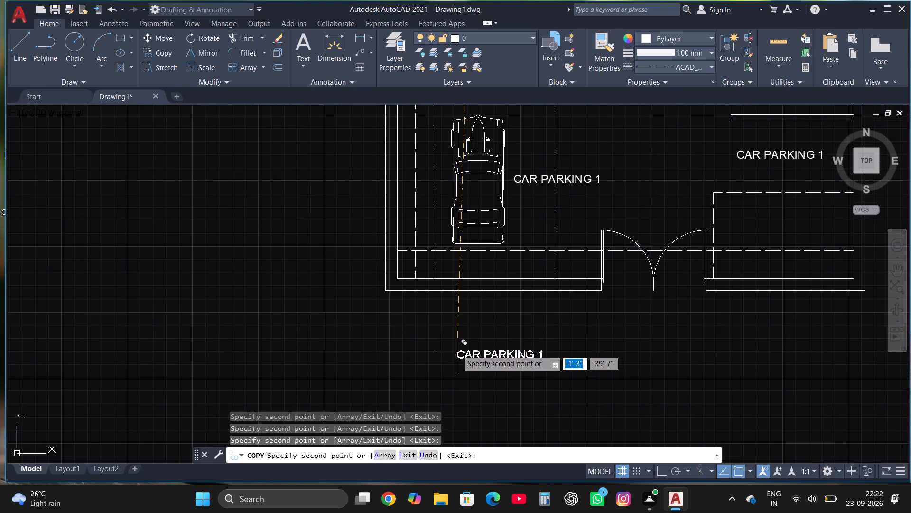
pyautogui.click(441, 346)
pyautogui.press('Escape')
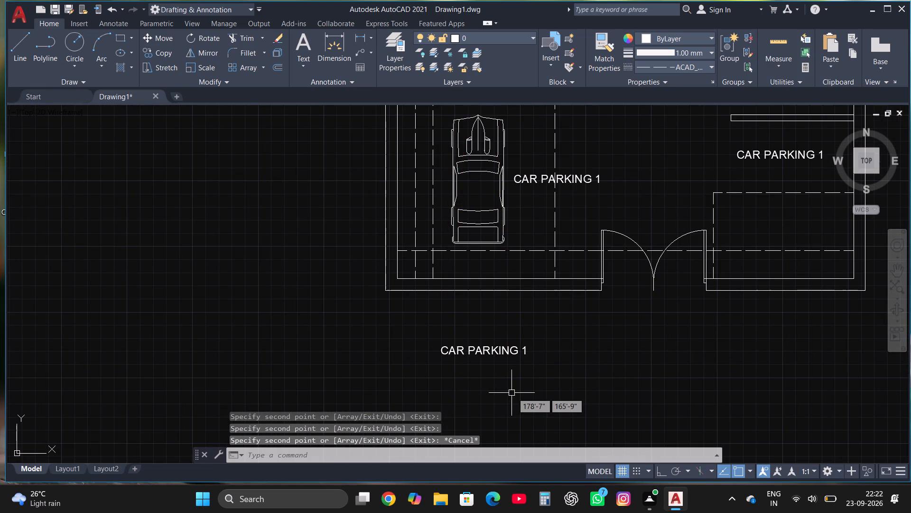
# Change the label in the front-right space above the dashed rectangle to CAR PARKING 3.
pyautogui.scroll(-2, 521, 379)
pyautogui.scroll(2, 619, 280)
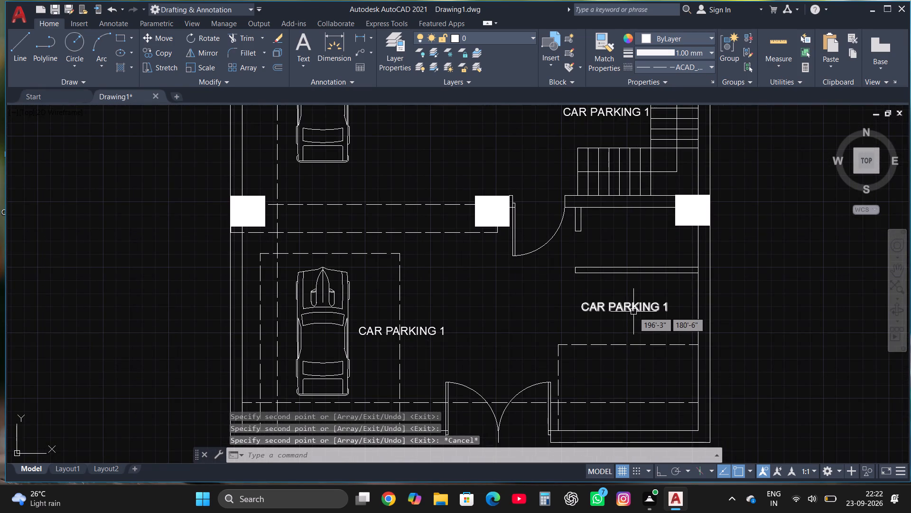
pyautogui.click(633, 312)
pyautogui.rightClick(633, 312)
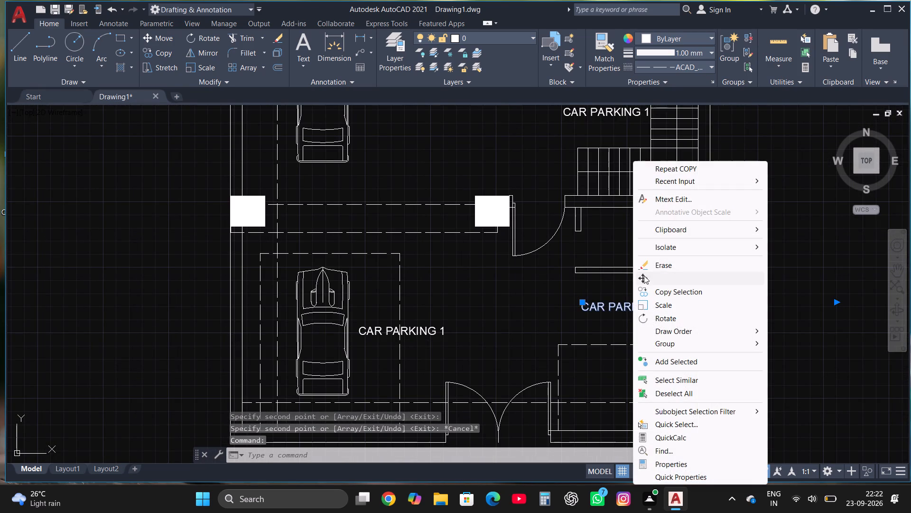
pyautogui.click(663, 197)
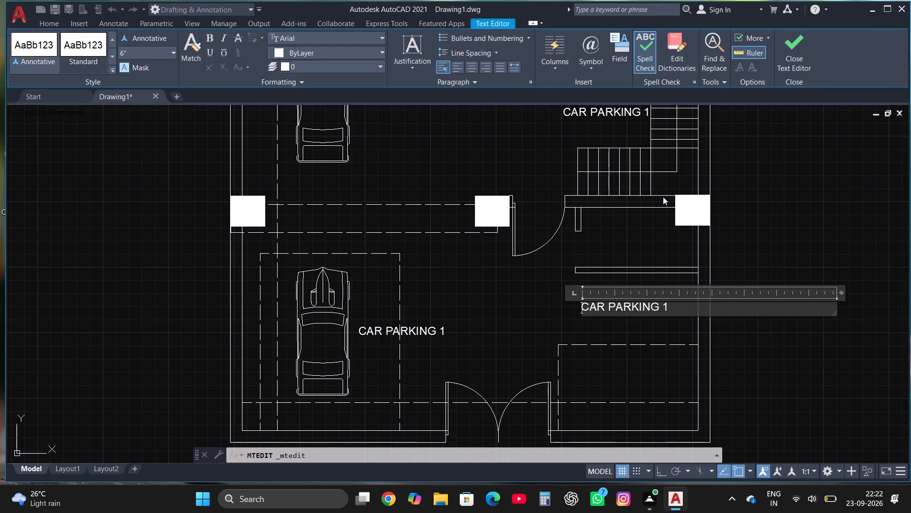
pyautogui.click(700, 308)
pyautogui.press('BackSpace')
pyautogui.press('3')
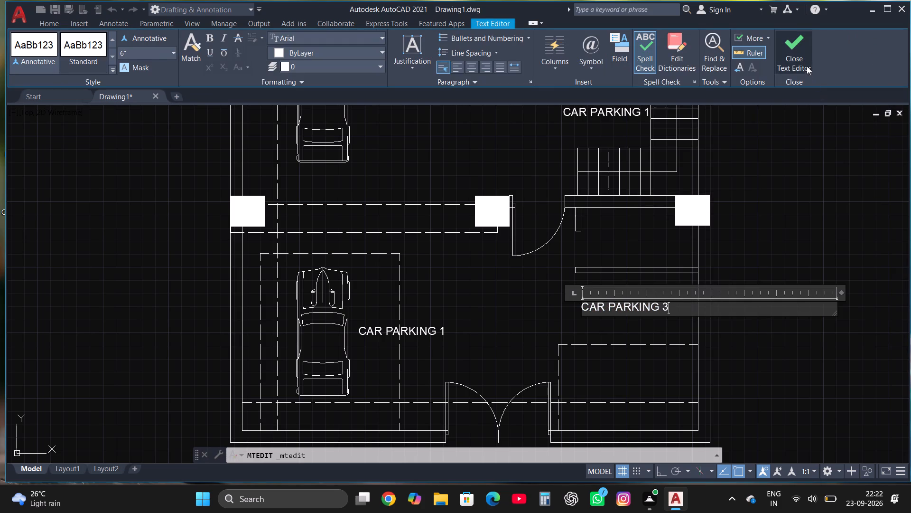
pyautogui.click(796, 70)
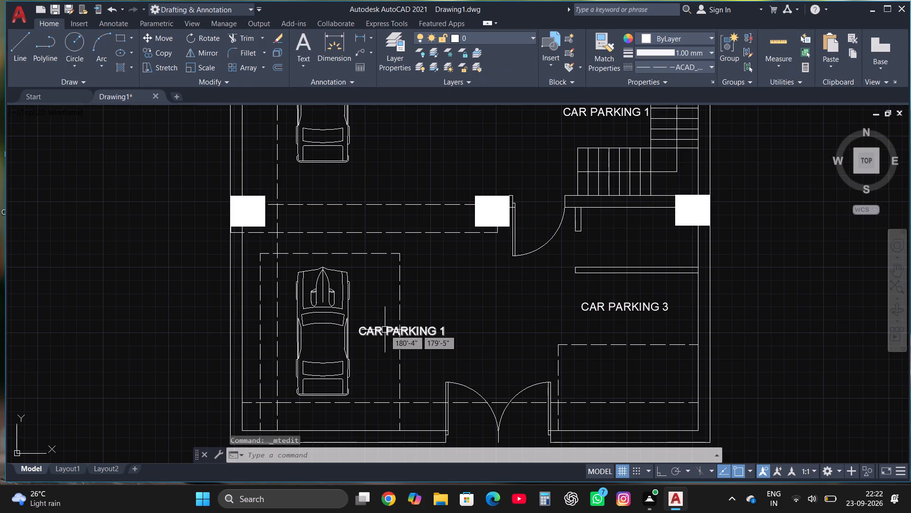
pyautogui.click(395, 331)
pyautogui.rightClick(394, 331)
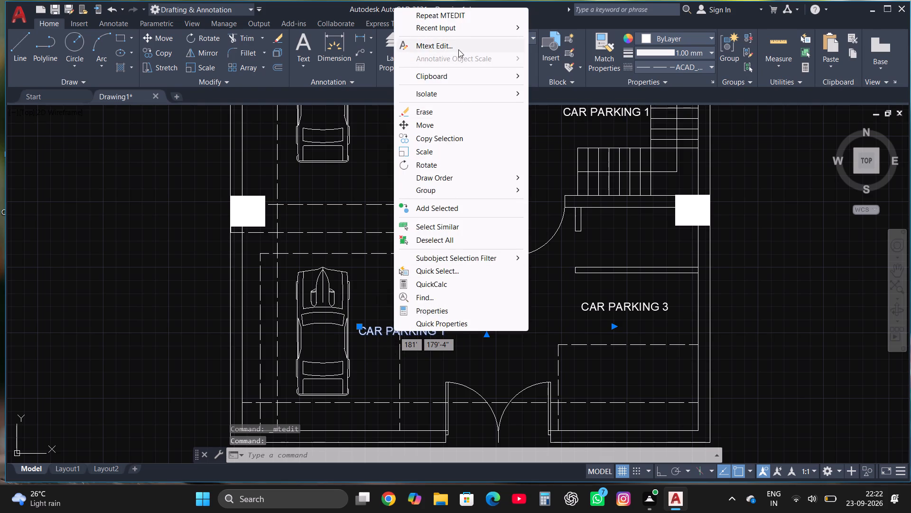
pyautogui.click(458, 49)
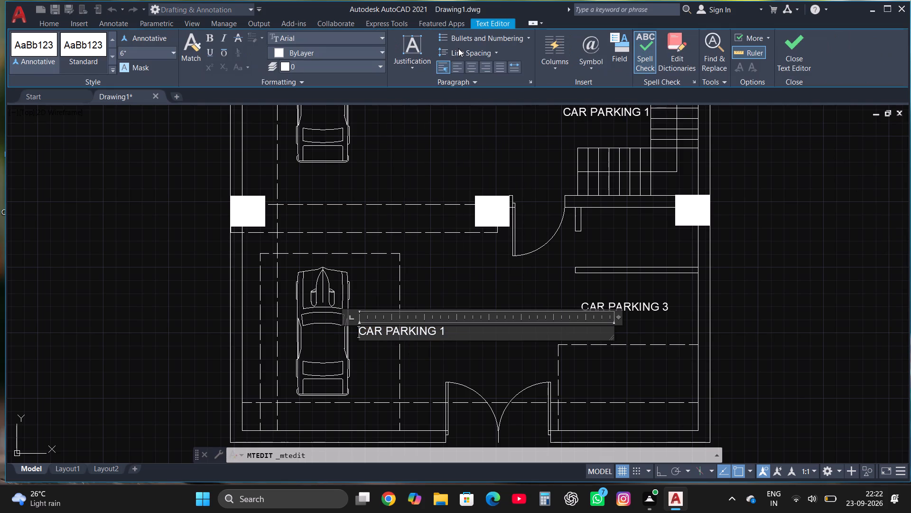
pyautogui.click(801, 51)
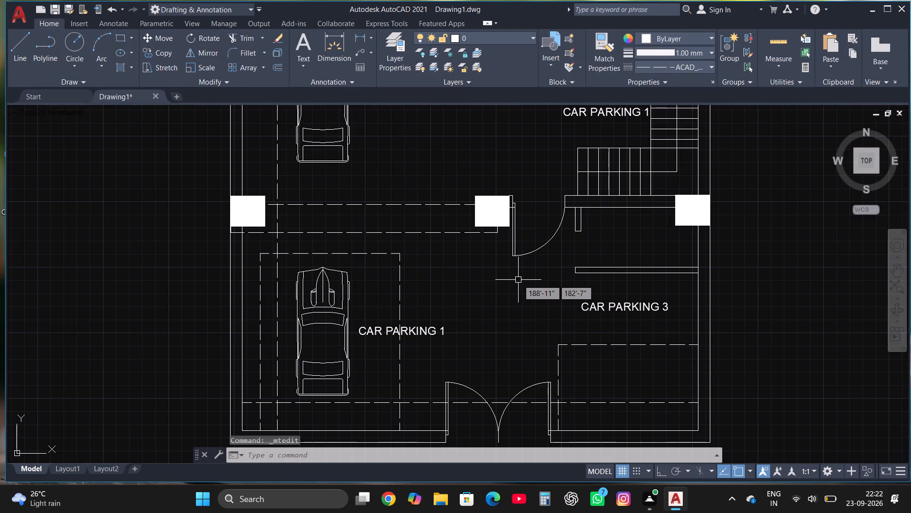
# Change the label beside the middle-bay car to CAR PARKING 2.
pyautogui.scroll(-3, 516, 284)
pyautogui.scroll(3, 503, 193)
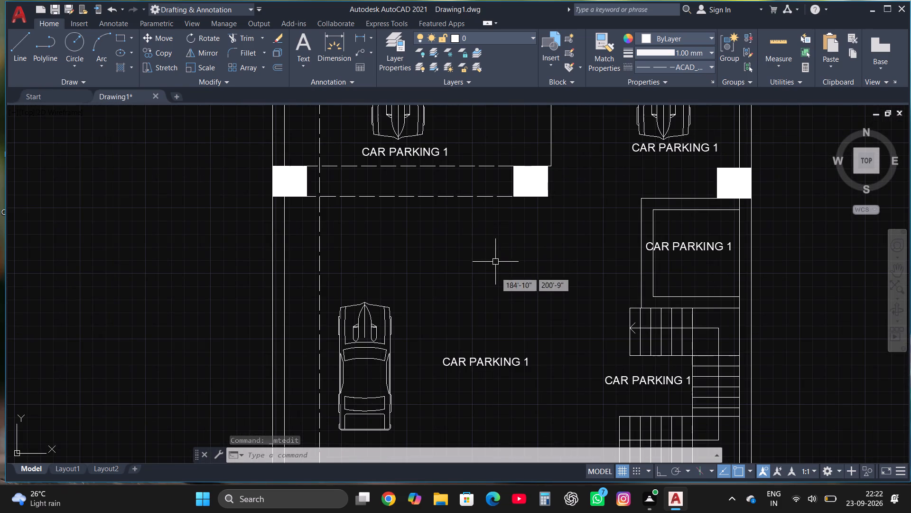
pyautogui.click(479, 359)
pyautogui.rightClick(478, 359)
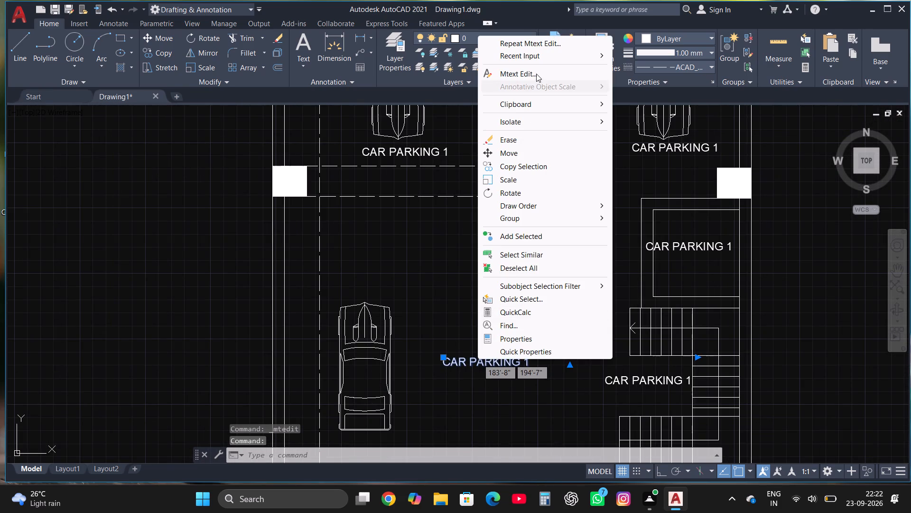
pyautogui.click(537, 73)
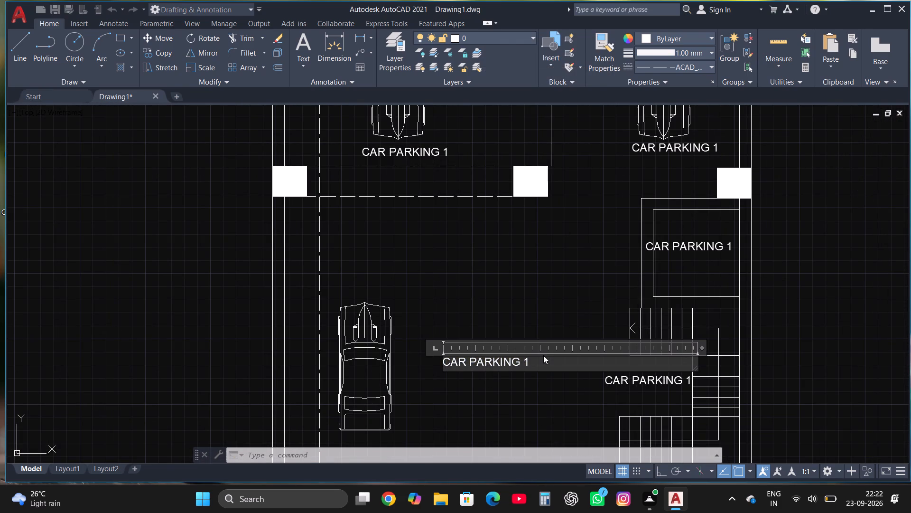
pyautogui.click(543, 355)
pyautogui.click(543, 357)
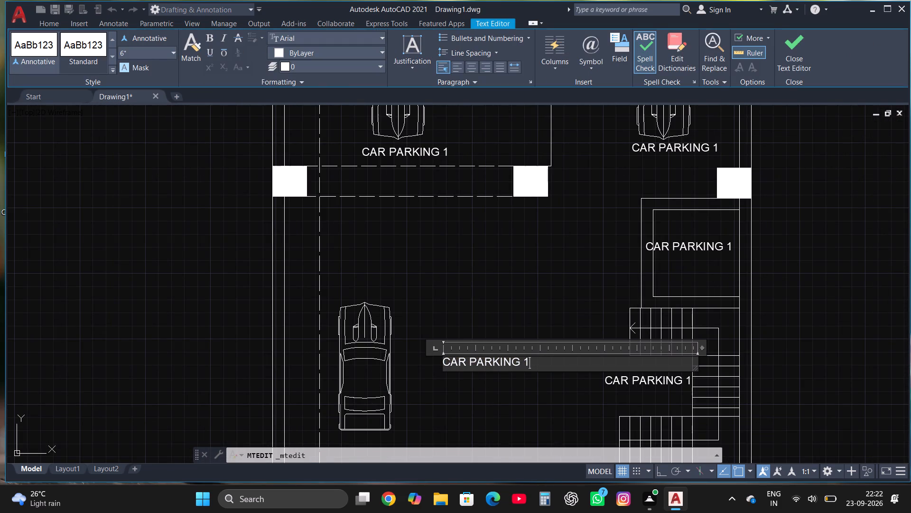
pyautogui.press('BackSpace')
pyautogui.press('2')
pyautogui.click(792, 50)
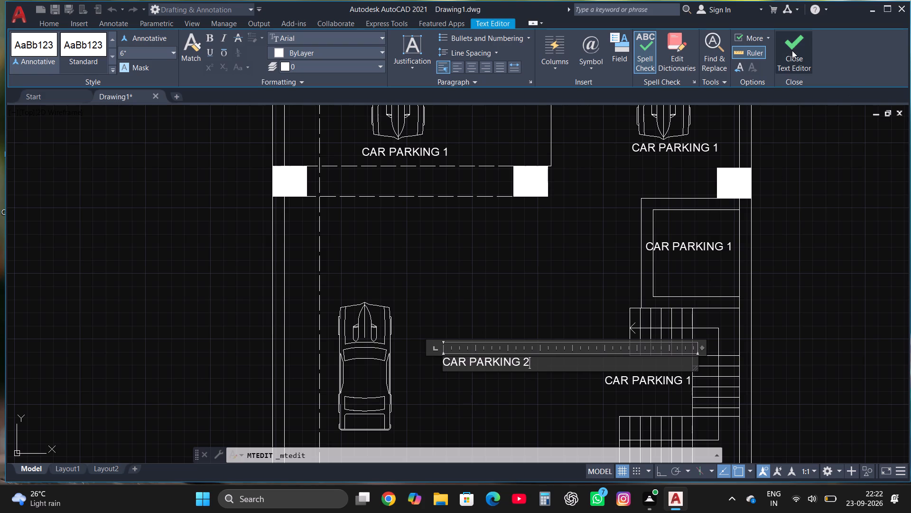
# Move the CAR PARKING 2 label closer to the middle-bay car.
pyautogui.scroll(-2, 791, 50)
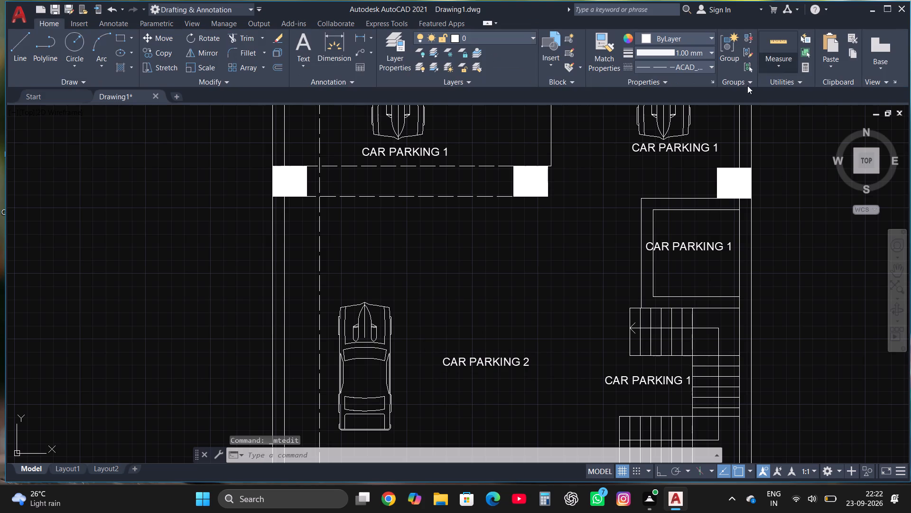
pyautogui.scroll(-1, 569, 290)
pyautogui.scroll(2, 542, 316)
pyautogui.scroll(-4, 513, 343)
pyautogui.scroll(2, 513, 343)
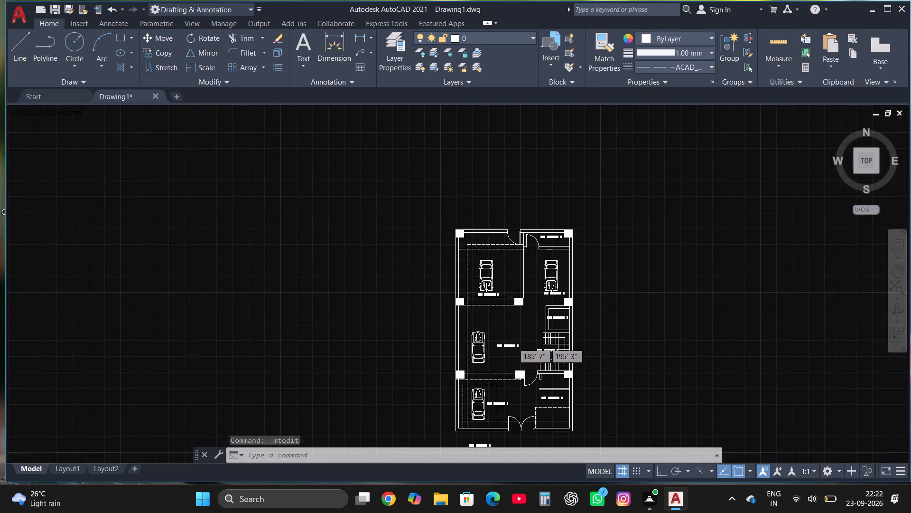
pyautogui.scroll(1, 513, 343)
pyautogui.click(493, 358)
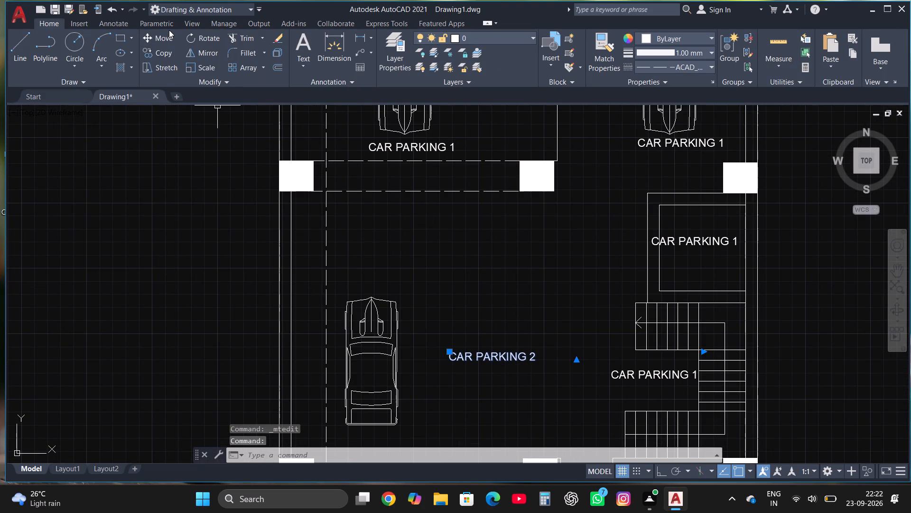
pyautogui.click(163, 38)
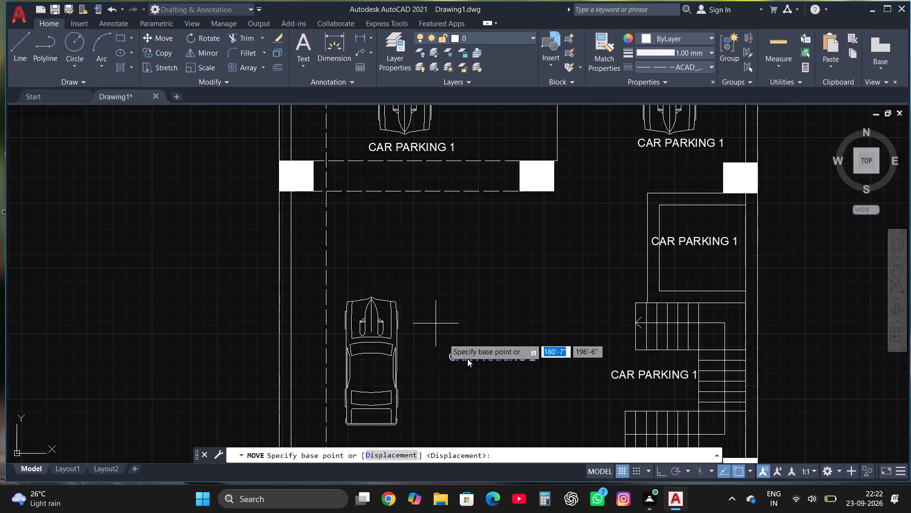
pyautogui.click(475, 363)
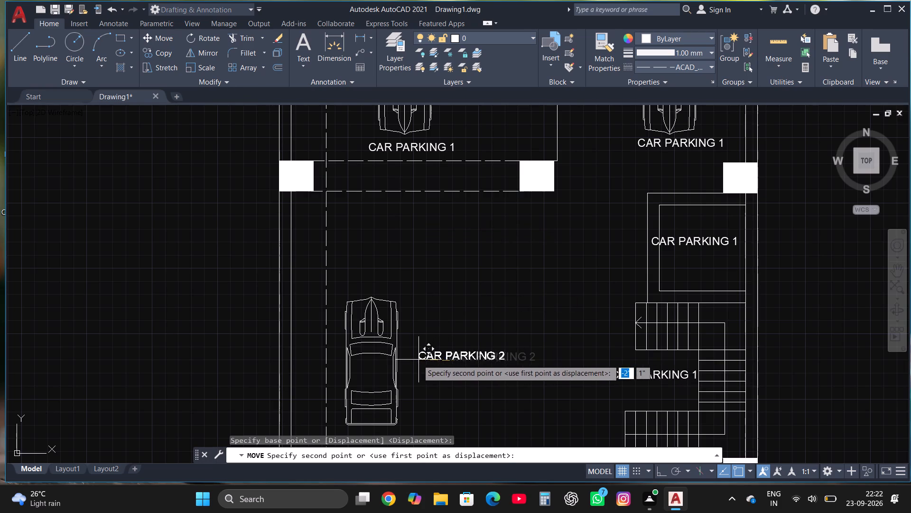
pyautogui.click(408, 362)
# Copy the CAR PARKING 3 label up into the narrow space between the staircase wall and the thin partition.
pyautogui.scroll(-2, 417, 382)
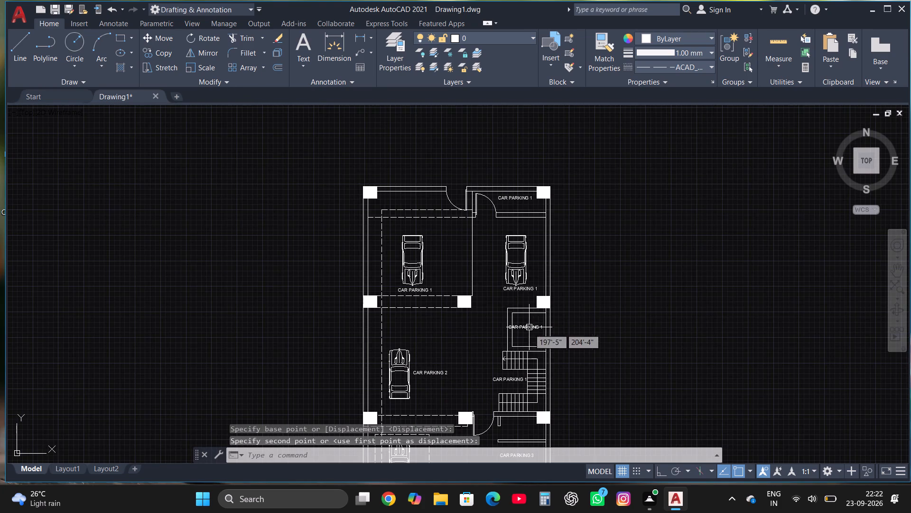
pyautogui.scroll(1, 474, 84)
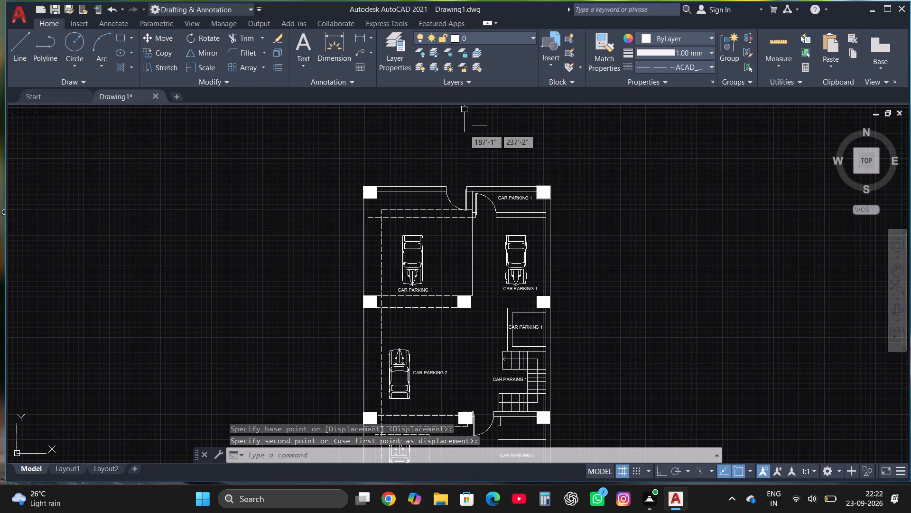
pyautogui.scroll(-2, 464, 142)
pyautogui.scroll(3, 489, 267)
pyautogui.click(491, 269)
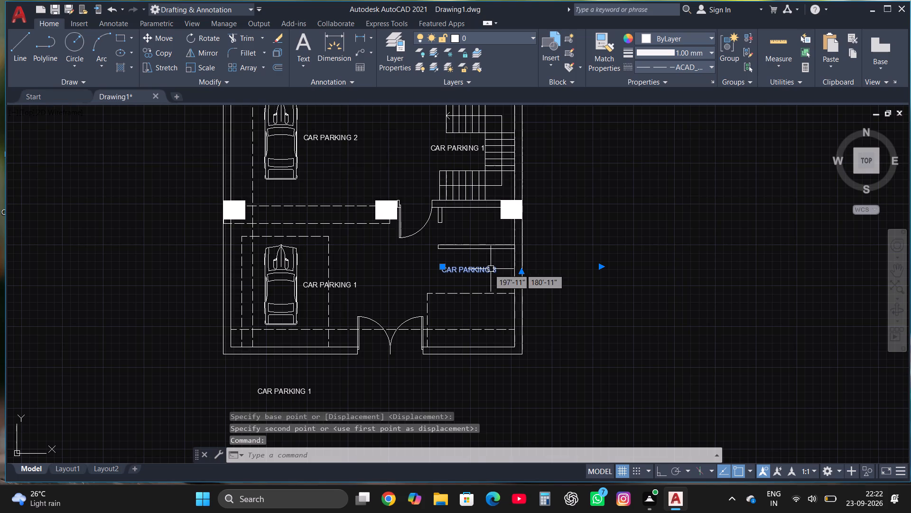
pyautogui.click(165, 52)
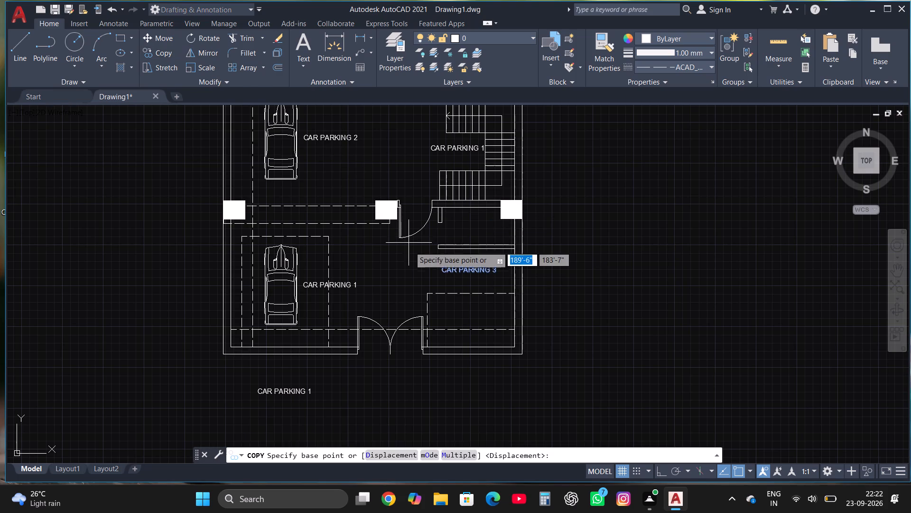
pyautogui.click(457, 261)
pyautogui.click(458, 218)
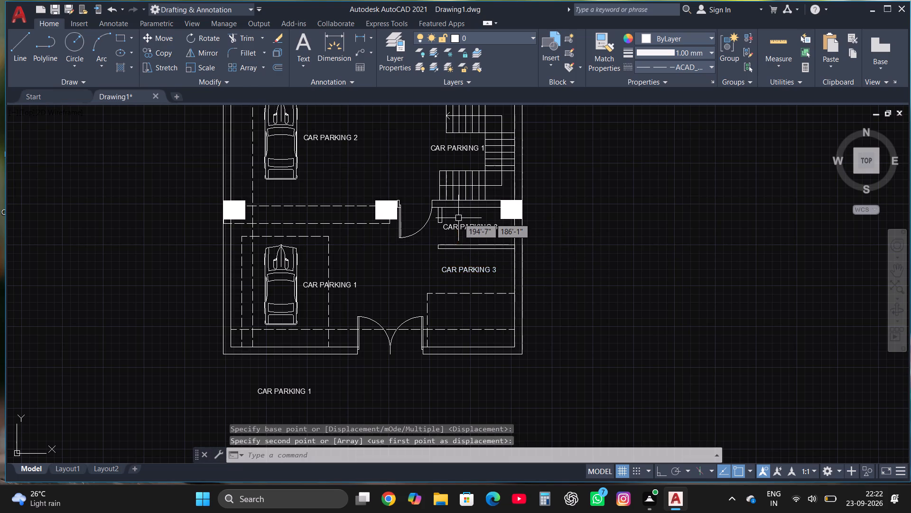
# Change the copied label between the staircase wall and the thin partition to SERVICE AREA METER, with ROOM on a second line.
pyautogui.scroll(3, 458, 218)
pyautogui.click(458, 254)
pyautogui.rightClick(456, 254)
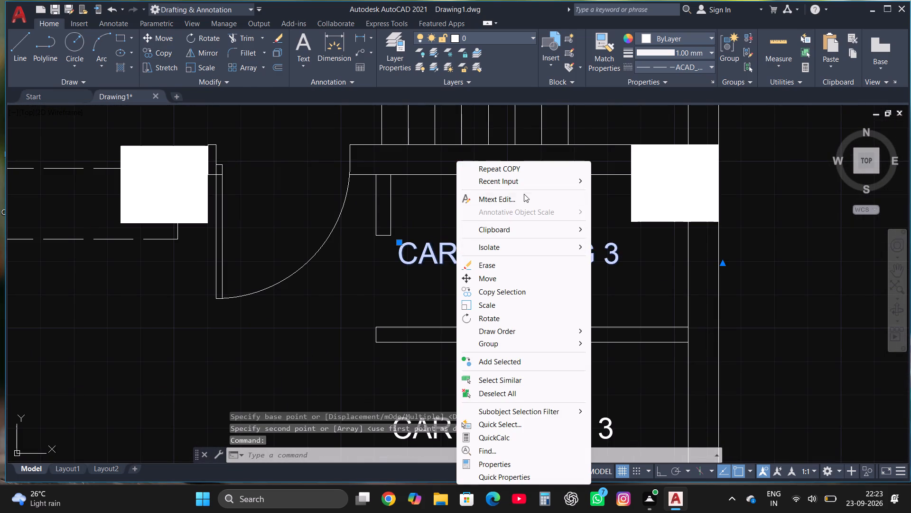
pyautogui.click(511, 199)
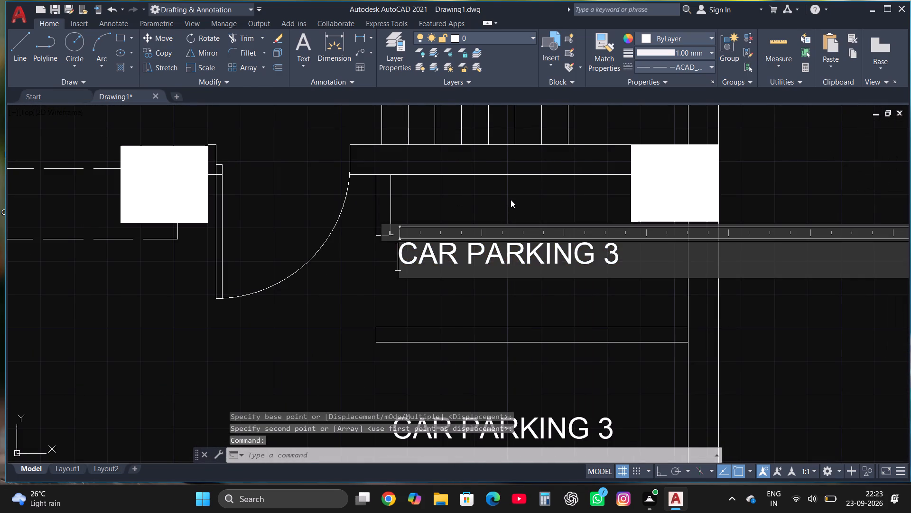
pyautogui.click(644, 248)
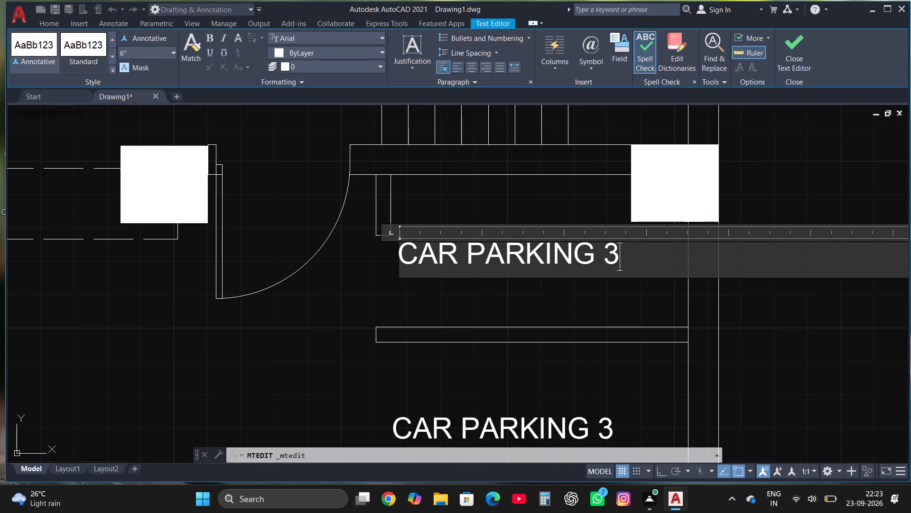
pyautogui.press('BackSpace')
pyautogui.press('BackSpace')
pyautogui.press('BackSpace')
pyautogui.press('BackSpace')
pyautogui.press('BackSpace')
pyautogui.press('BackSpace')
pyautogui.press('BackSpace')
pyautogui.press('BackSpace')
pyautogui.press('BackSpace')
pyautogui.press('BackSpace')
pyautogui.press('BackSpace')
pyautogui.press('BackSpace')
pyautogui.press('BackSpace')
pyautogui.press('BackSpace')
pyautogui.press('BackSpace')
pyautogui.press('BackSpace')
pyautogui.press('BackSpace')
pyautogui.press('BackSpace')
pyautogui.press('BackSpace')
pyautogui.press('BackSpace')
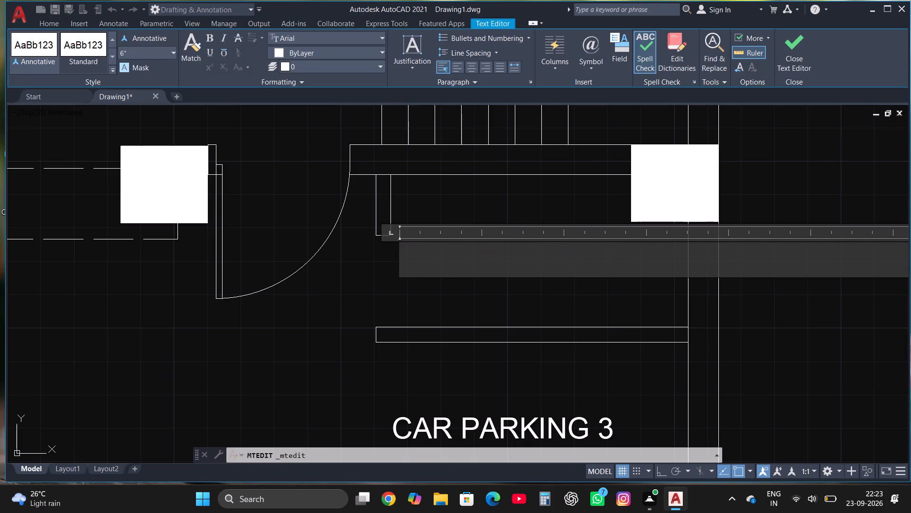
pyautogui.write('SERVICE')
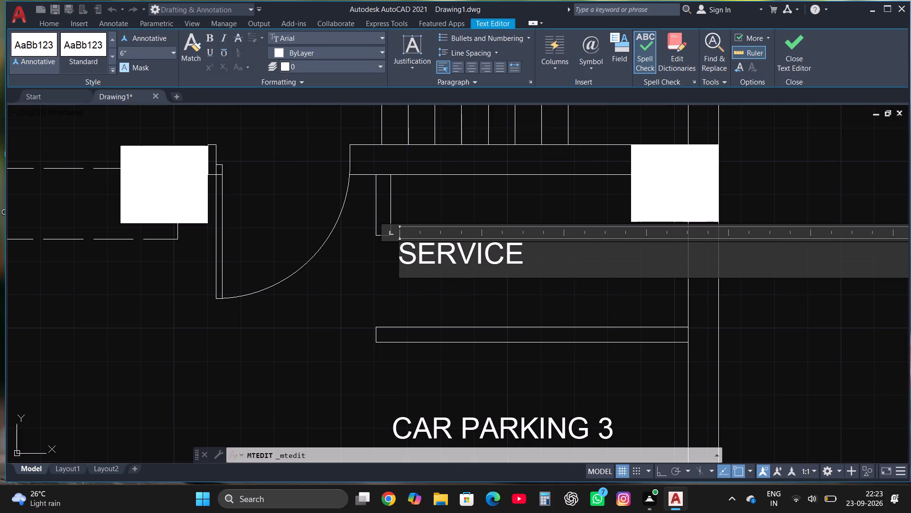
pyautogui.press('space')
pyautogui.write('ARE')
pyautogui.write('A')
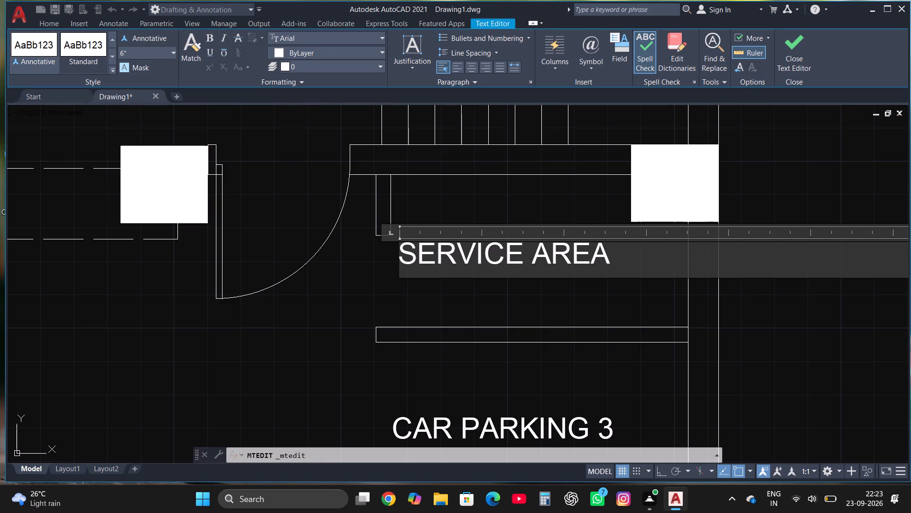
pyautogui.press('space')
pyautogui.write('METER')
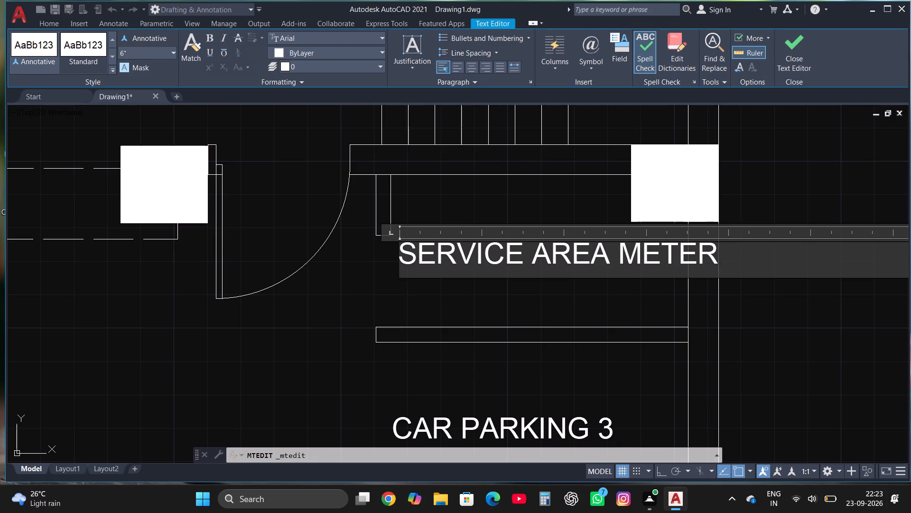
pyautogui.press('Return')
pyautogui.write('ROOM')
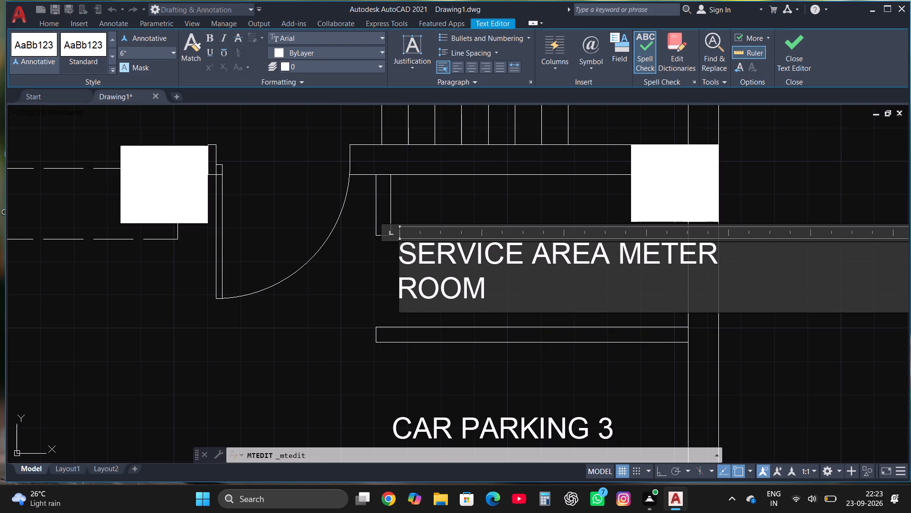
pyautogui.click(793, 42)
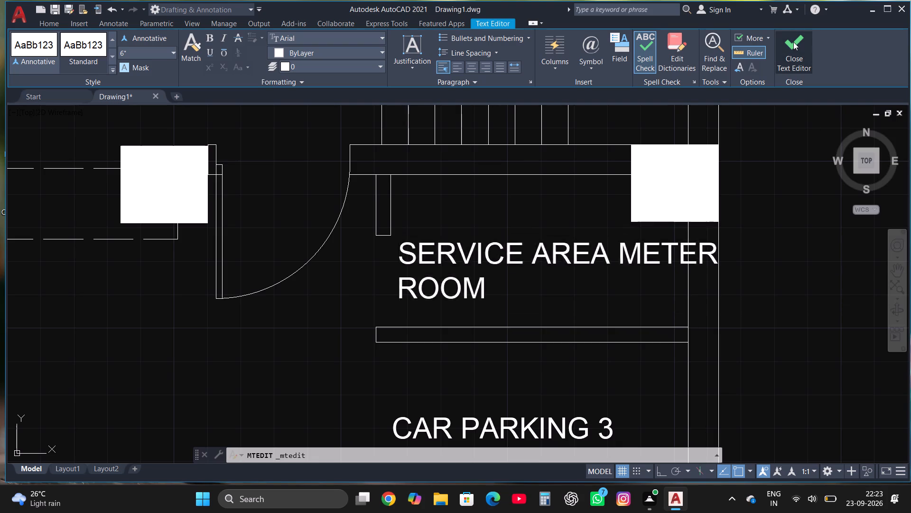
# Move the SERVICE AREA METER ROOM label slightly left, clear of the outer wall.
pyautogui.scroll(-3, 548, 309)
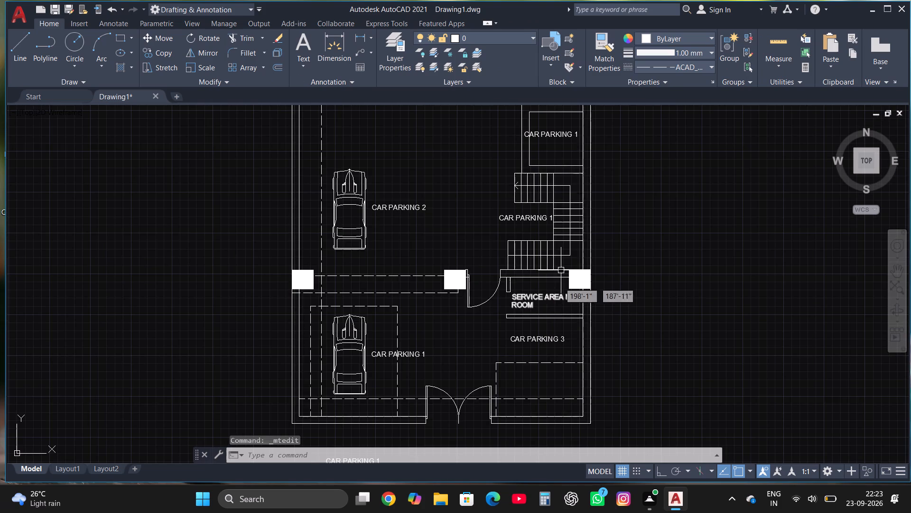
pyautogui.click(548, 301)
pyautogui.scroll(2, 548, 301)
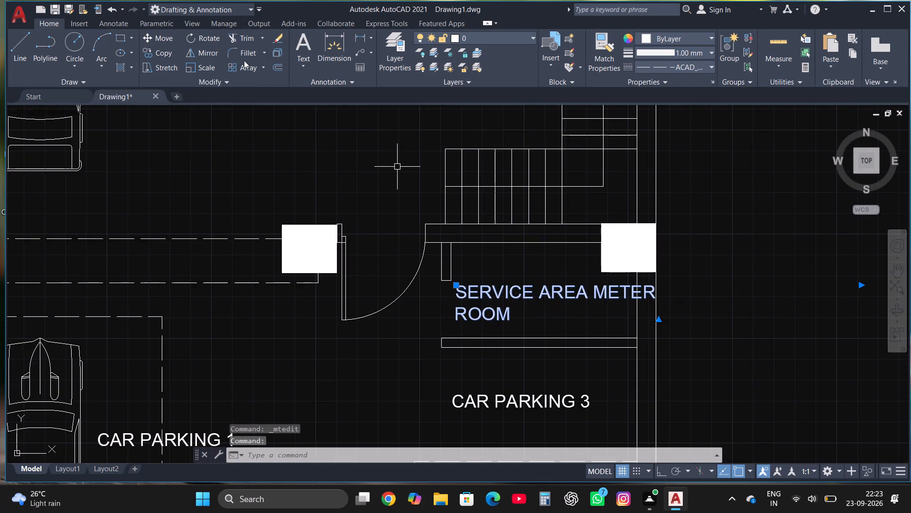
pyautogui.click(150, 40)
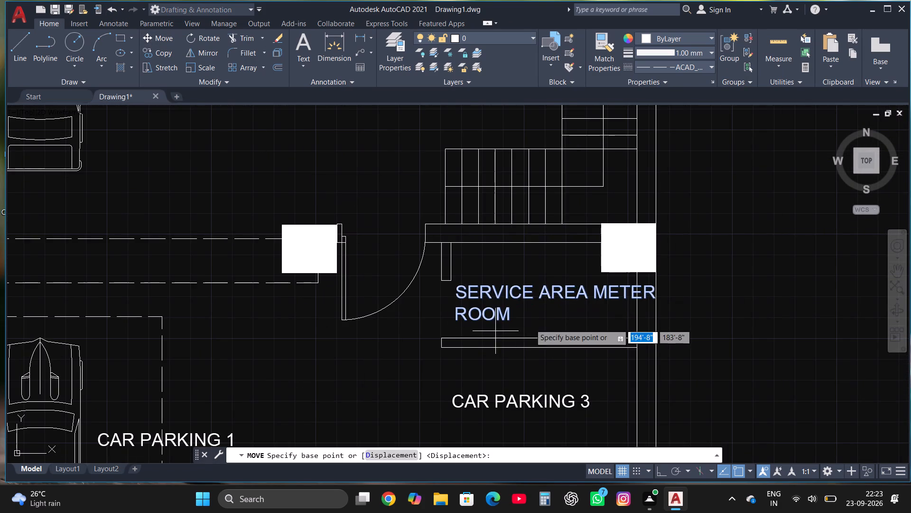
pyautogui.click(520, 291)
pyautogui.click(488, 290)
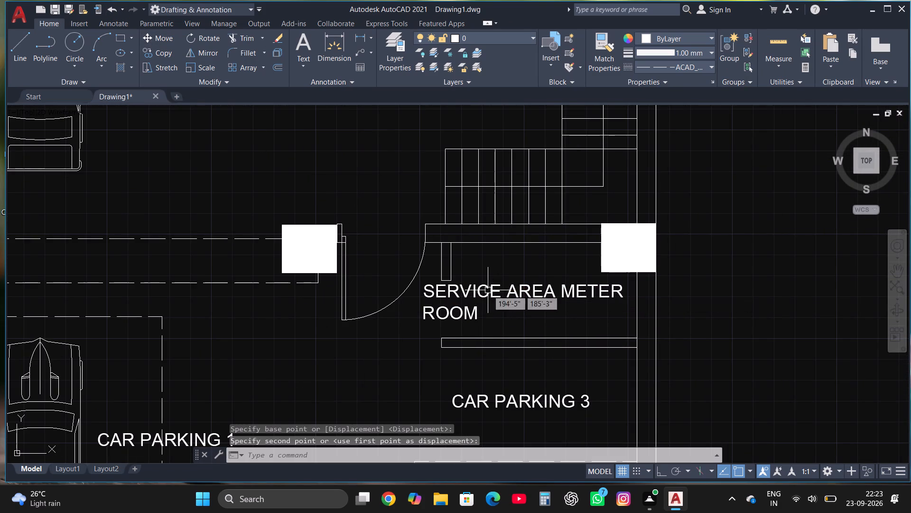
# Change the CAR PARKING 1 label between the two stair flights to STAIRCASE 7'*12'.
pyautogui.scroll(-2, 504, 362)
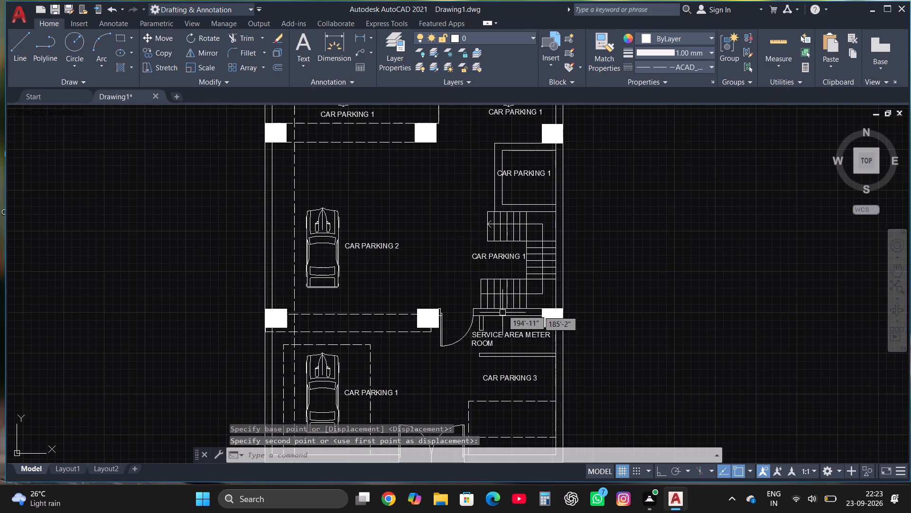
pyautogui.scroll(2, 502, 252)
pyautogui.click(455, 264)
pyautogui.rightClick(454, 264)
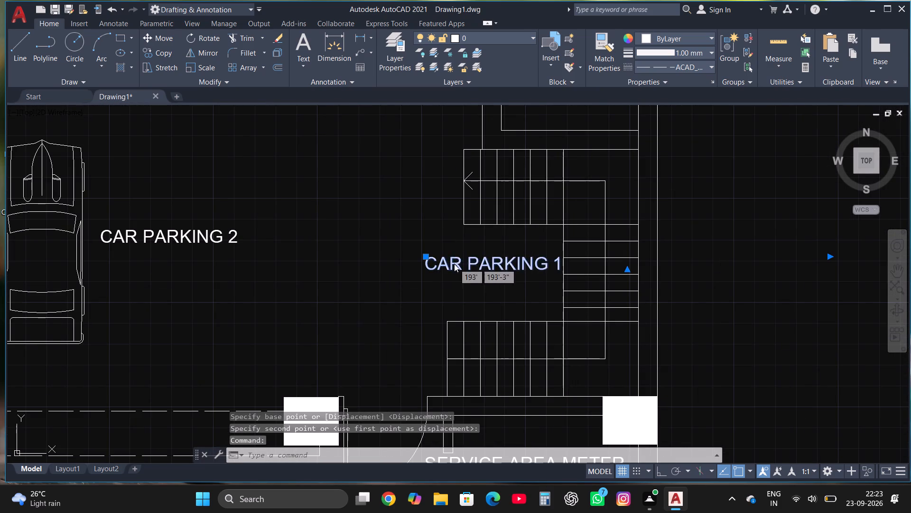
pyautogui.click(504, 200)
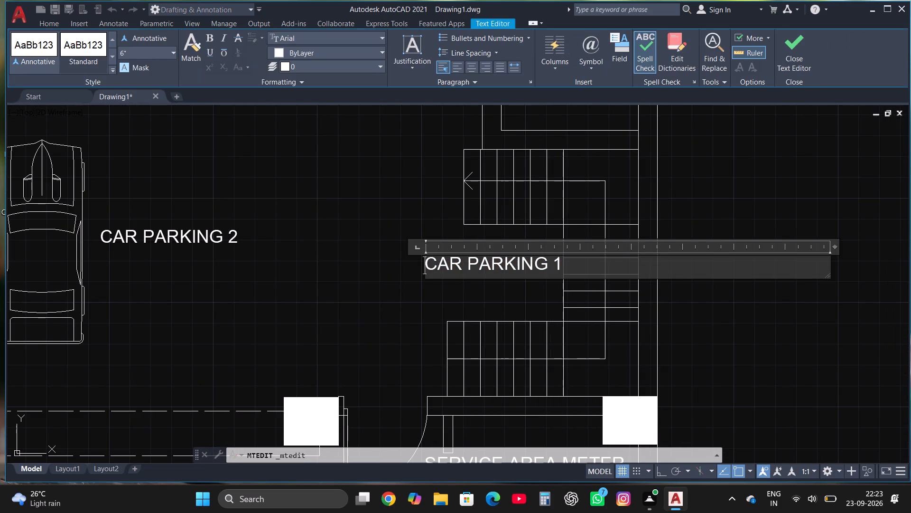
pyautogui.click(581, 276)
pyautogui.press('BackSpace')
pyautogui.press('BackSpace')
pyautogui.press('BackSpace')
pyautogui.press('BackSpace')
pyautogui.press('BackSpace')
pyautogui.press('BackSpace')
pyautogui.press('BackSpace')
pyautogui.press('BackSpace')
pyautogui.press('BackSpace')
pyautogui.press('BackSpace')
pyautogui.press('BackSpace')
pyautogui.press('BackSpace')
pyautogui.press('BackSpace')
pyautogui.press('BackSpace')
pyautogui.press('BackSpace')
pyautogui.press('BackSpace')
pyautogui.press('BackSpace')
pyautogui.press('BackSpace')
pyautogui.press('BackSpace')
pyautogui.press('BackSpace')
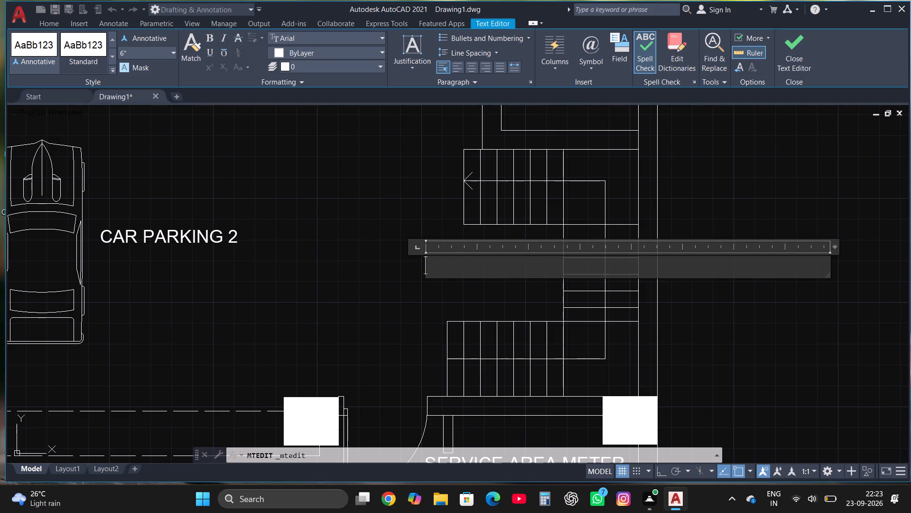
pyautogui.write('STAIR')
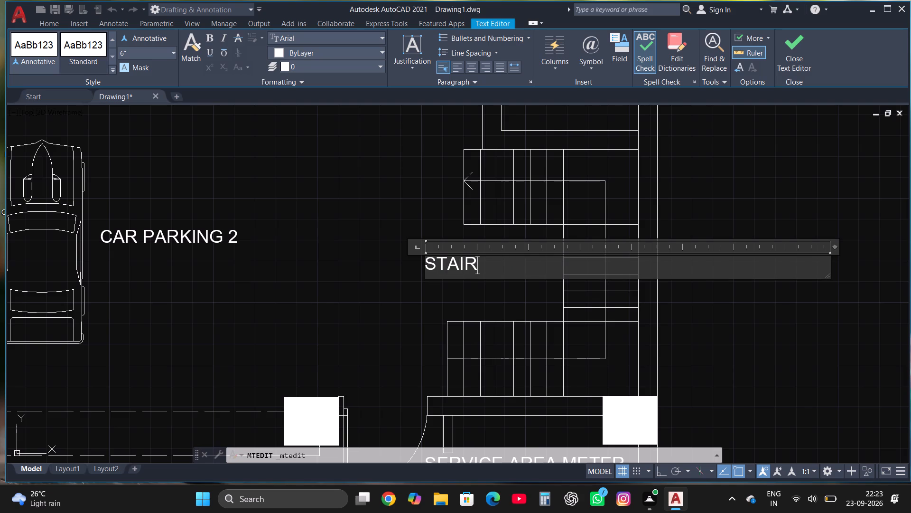
pyautogui.write('CASE')
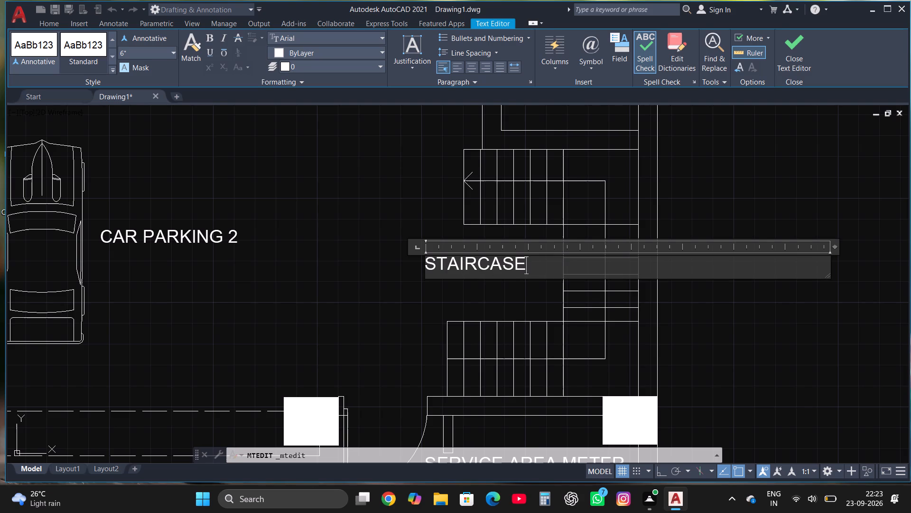
pyautogui.press('space')
pyautogui.press('7')
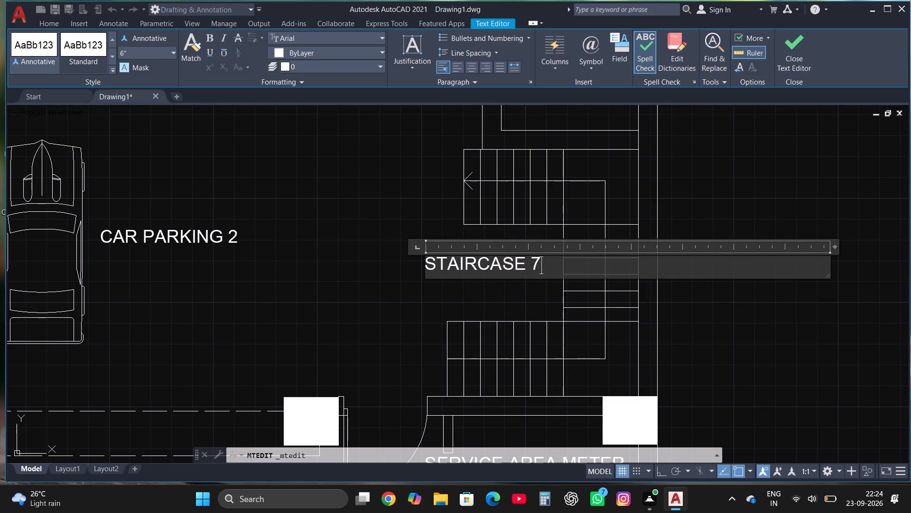
pyautogui.press("'")
pyautogui.write("*12'")
pyautogui.click(782, 56)
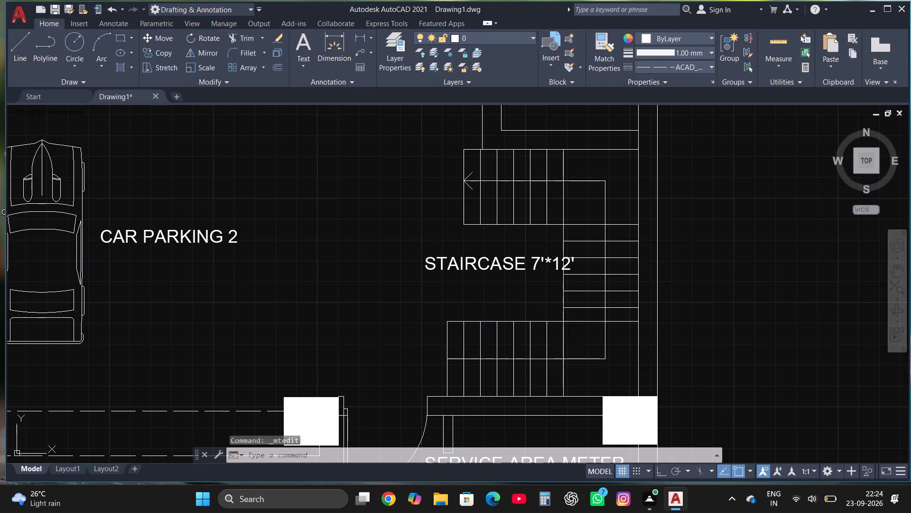
# Change the CAR PARKING 1 label at the lift enclosure above the staircase to LIFT SHAFT, with 5'6"*5'6" on a second line.
pyautogui.scroll(-2, 483, 320)
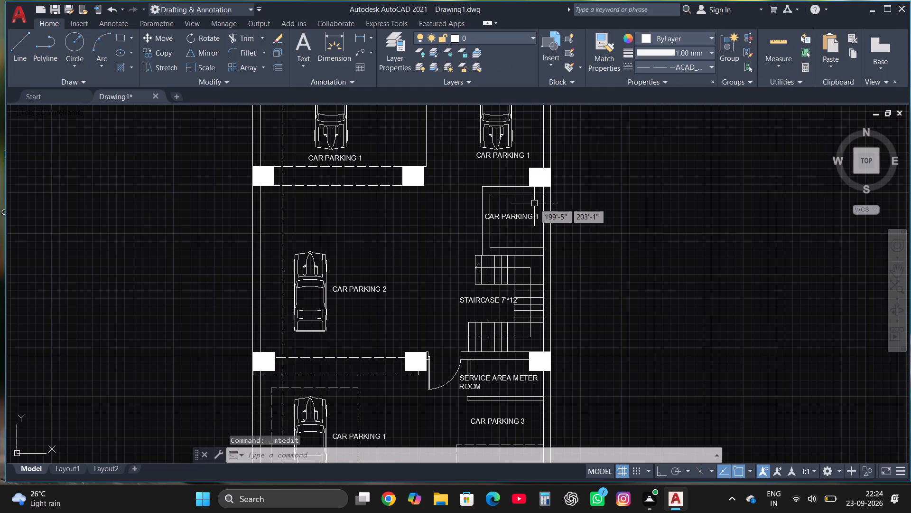
pyautogui.scroll(2, 524, 217)
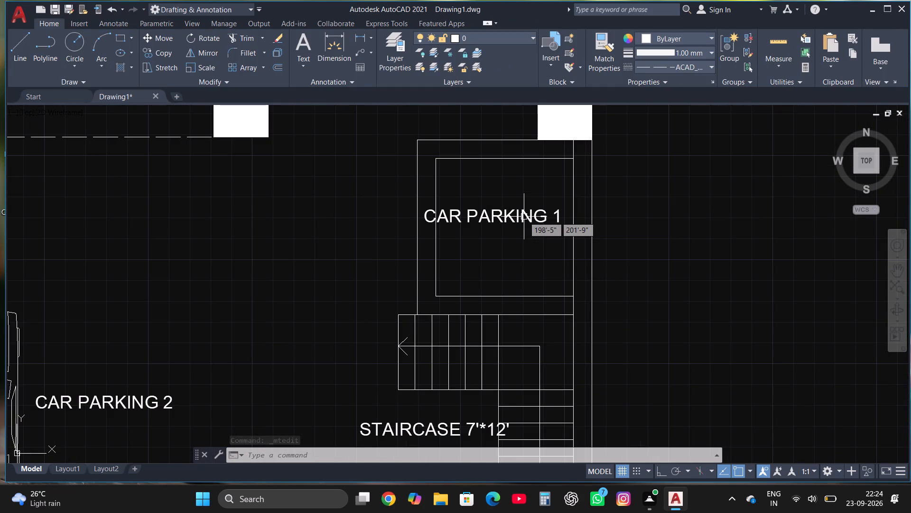
pyautogui.click(524, 217)
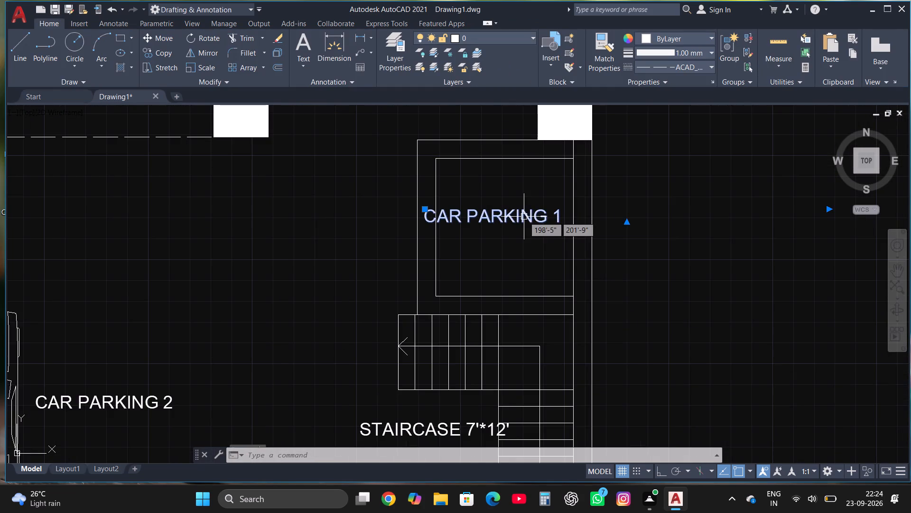
pyautogui.rightClick(523, 217)
pyautogui.click(573, 204)
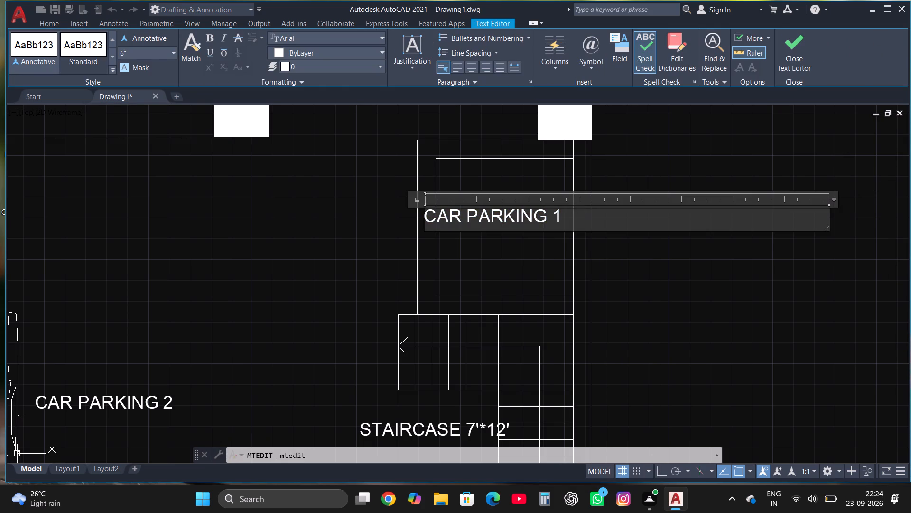
pyautogui.click(584, 213)
pyautogui.press('BackSpace')
pyautogui.press('BackSpace')
pyautogui.press('BackSpace')
pyautogui.press('BackSpace')
pyautogui.press('BackSpace')
pyautogui.press('BackSpace')
pyautogui.press('BackSpace')
pyautogui.press('BackSpace')
pyautogui.press('BackSpace')
pyautogui.press('BackSpace')
pyautogui.press('BackSpace')
pyautogui.press('BackSpace')
pyautogui.press('BackSpace')
pyautogui.press('BackSpace')
pyautogui.press('BackSpace')
pyautogui.press('BackSpace')
pyautogui.press('BackSpace')
pyautogui.press('BackSpace')
pyautogui.press('BackSpace')
pyautogui.press('BackSpace')
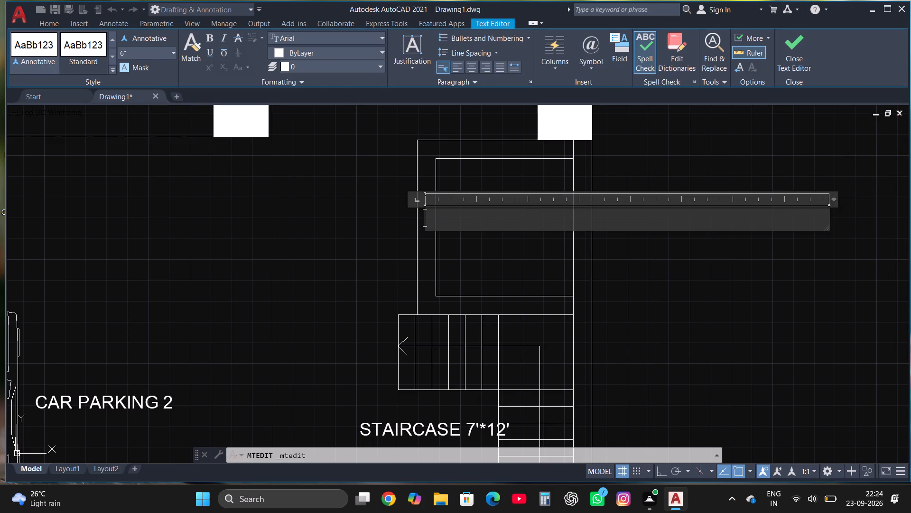
pyautogui.write('LIFT')
pyautogui.press('space')
pyautogui.write('S')
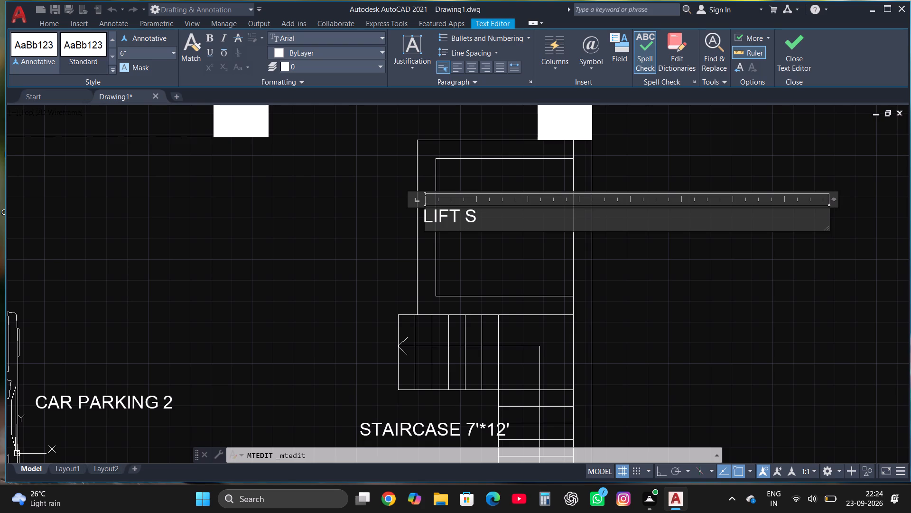
pyautogui.write('HA')
pyautogui.write('FT')
pyautogui.press('Return')
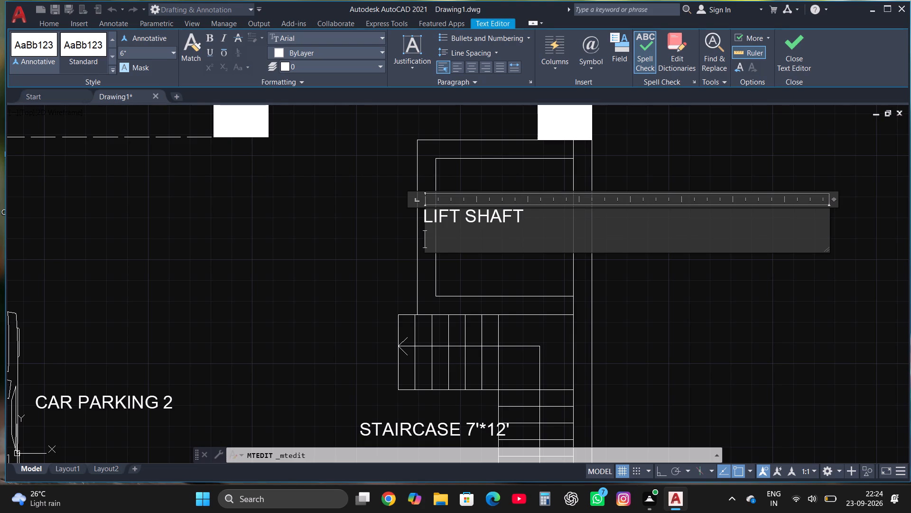
pyautogui.write('5\'6"*5\'6"')
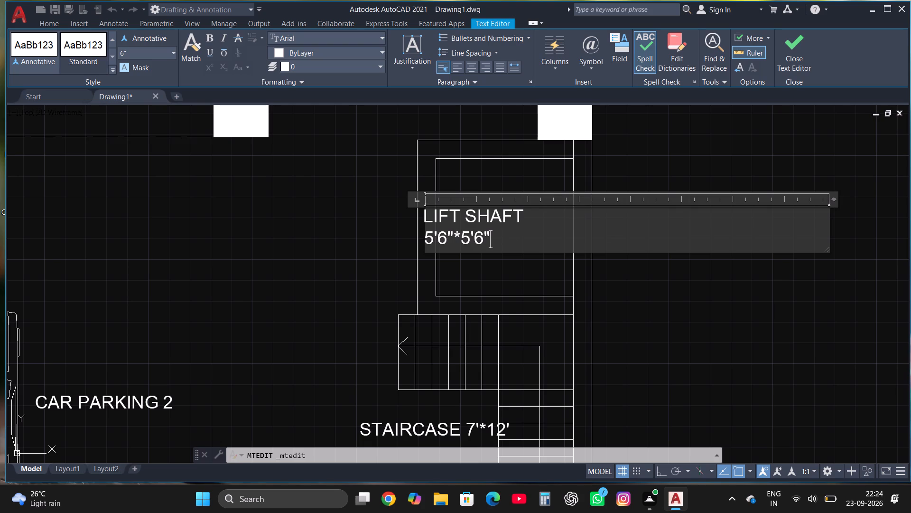
pyautogui.click(785, 44)
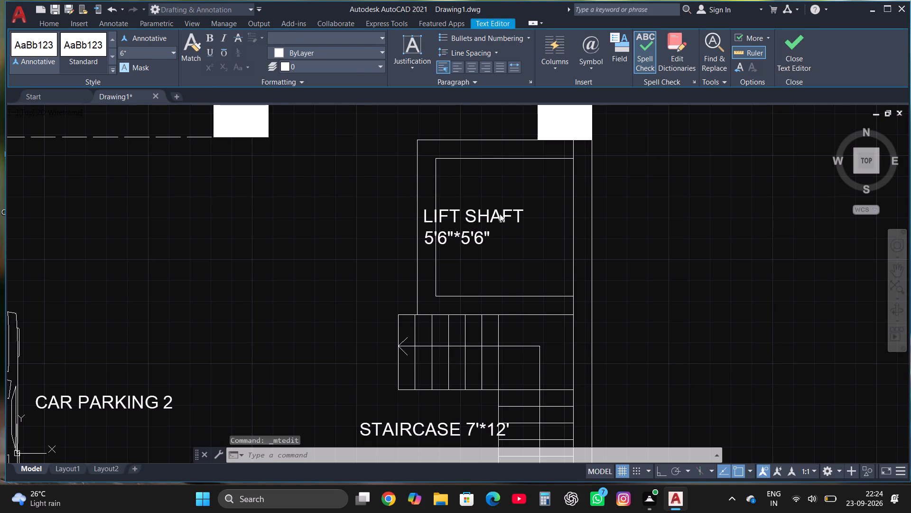
# Move the LIFT SHAFT label to the right so it sits inside the shaft's inner rectangle, clear of the left wall.
pyautogui.click(472, 208)
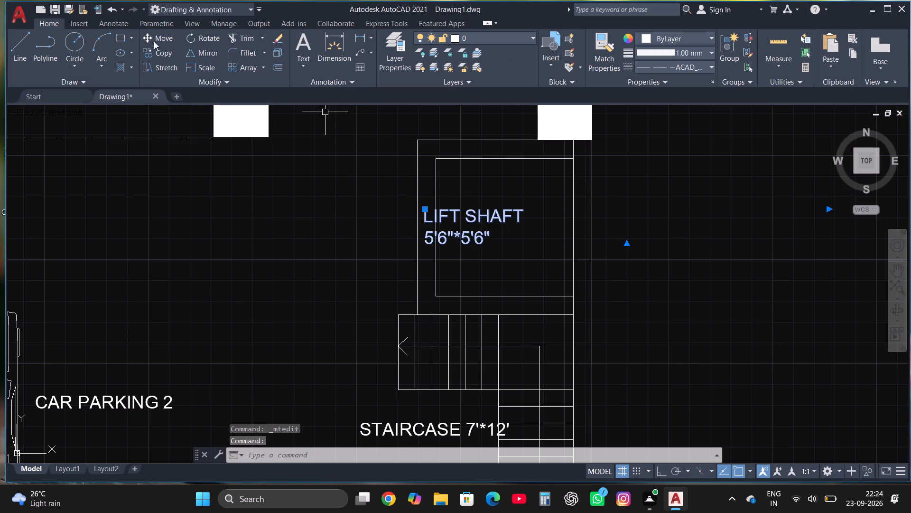
pyautogui.click(158, 39)
pyautogui.click(465, 231)
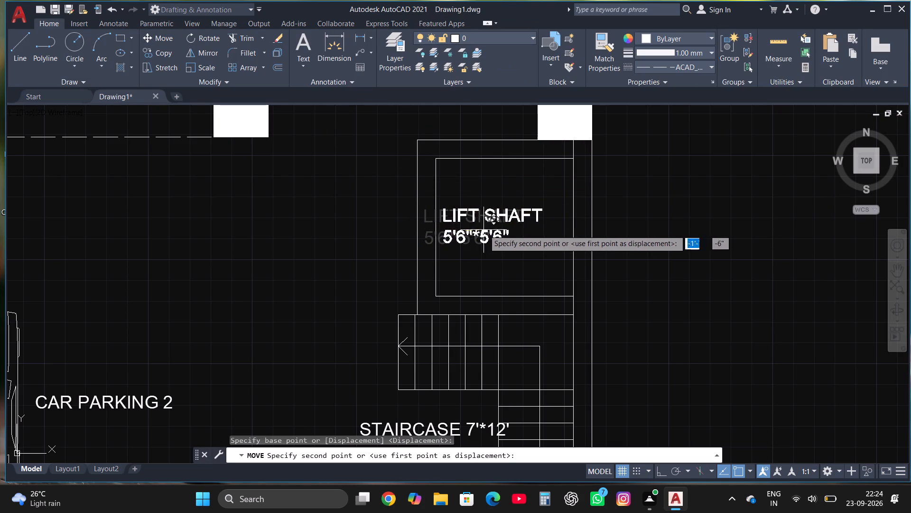
pyautogui.click(499, 232)
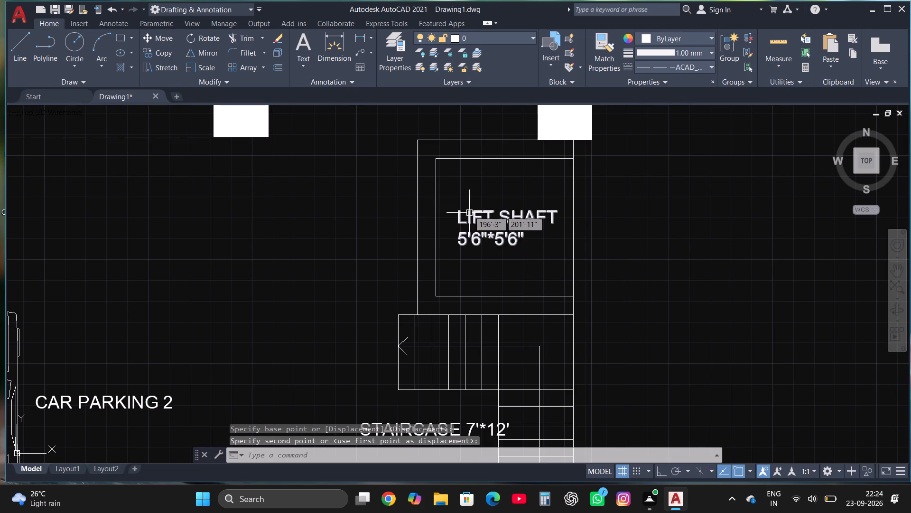
# With ortho on, draw two short horizontal lines across the lift shaft's left wall, the lower one about 1'-1" long, marking a door opening.
pyautogui.scroll(2, 469, 203)
pyautogui.click(8, 49)
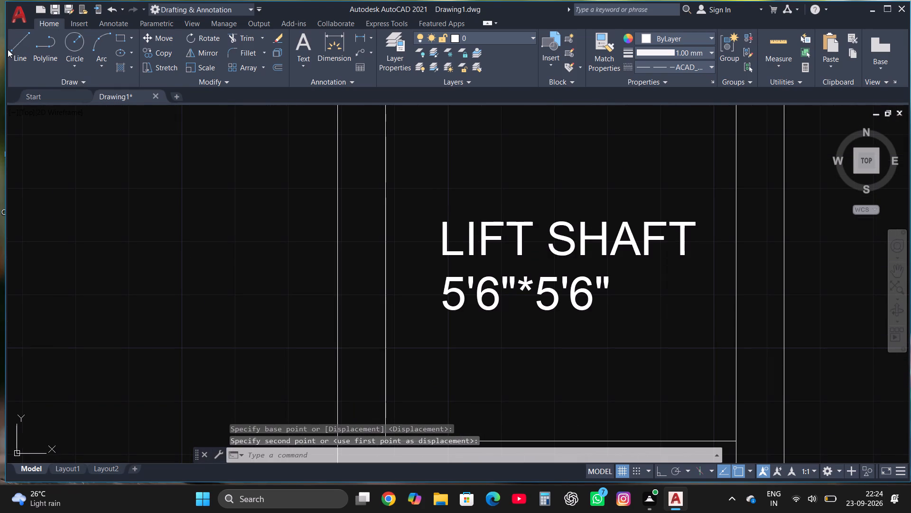
pyautogui.click(19, 57)
pyautogui.scroll(-2, 138, 204)
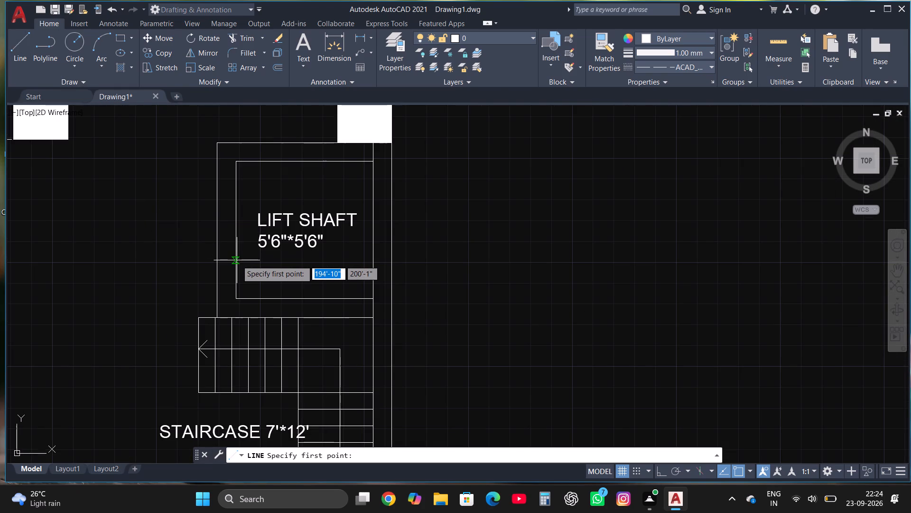
pyautogui.scroll(1, 237, 260)
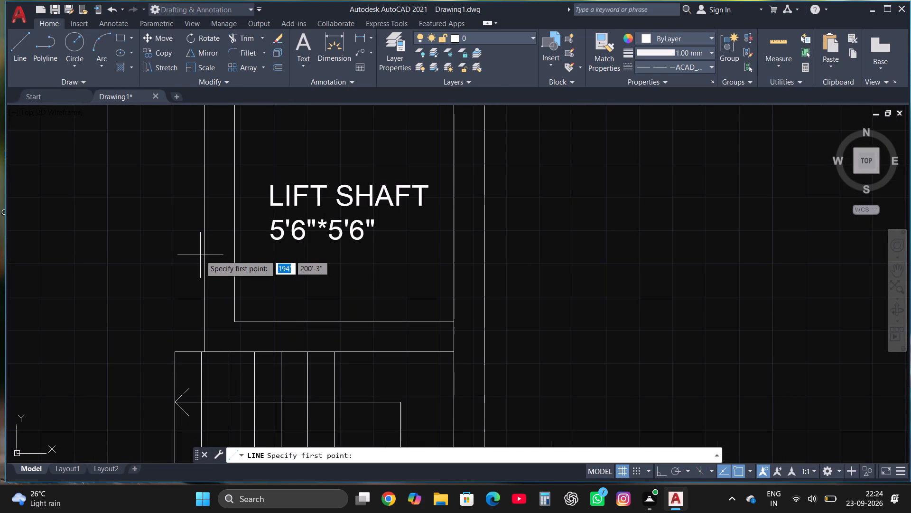
pyautogui.click(205, 253)
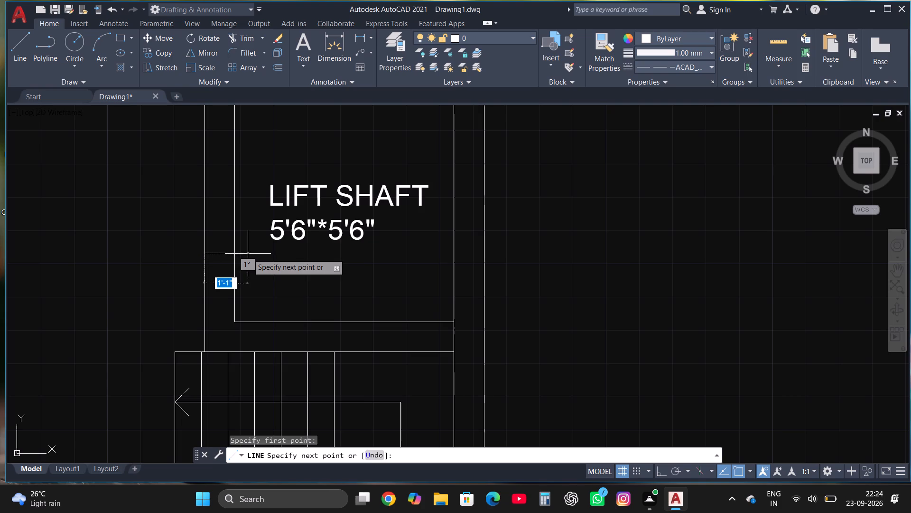
pyautogui.press('F8')
pyautogui.click(248, 254)
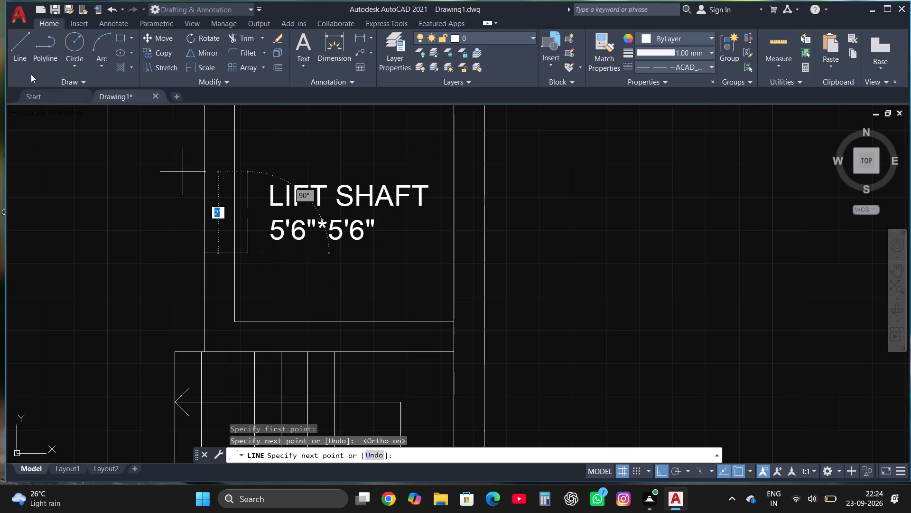
pyautogui.click(18, 52)
pyautogui.scroll(-1, 212, 217)
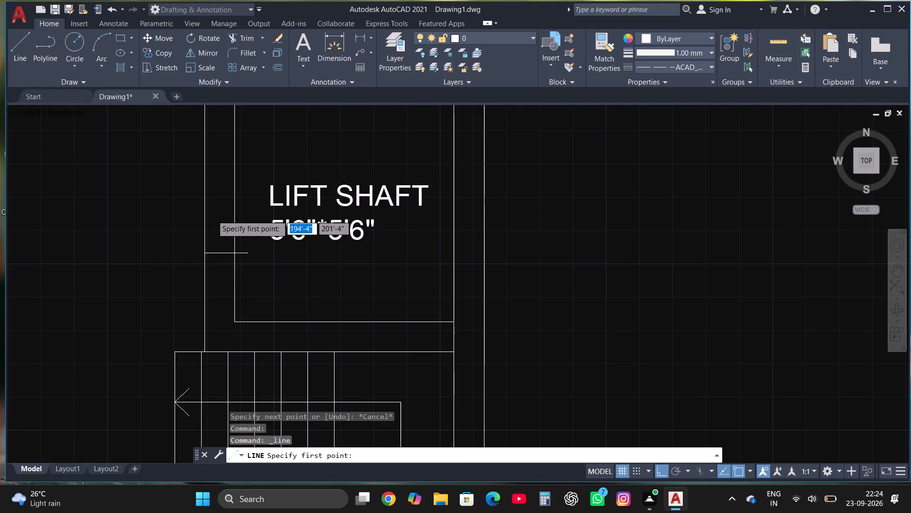
pyautogui.click(208, 185)
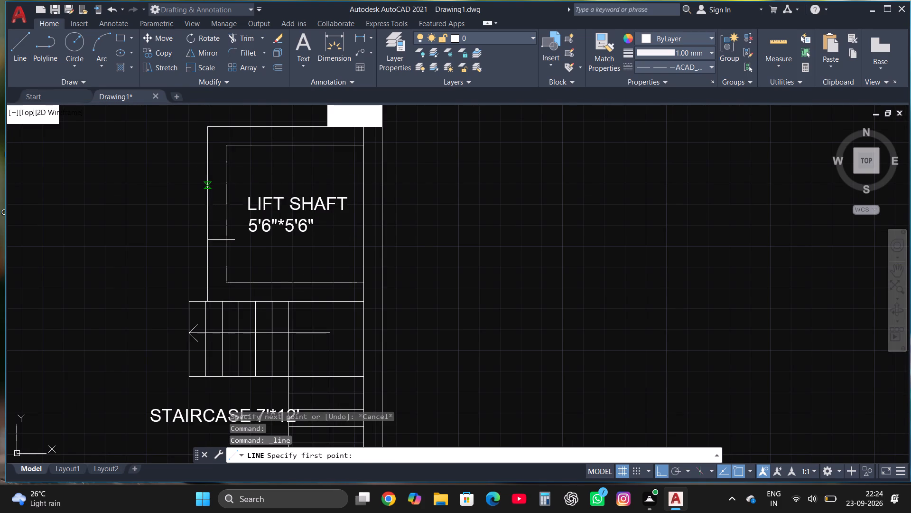
pyautogui.click(249, 186)
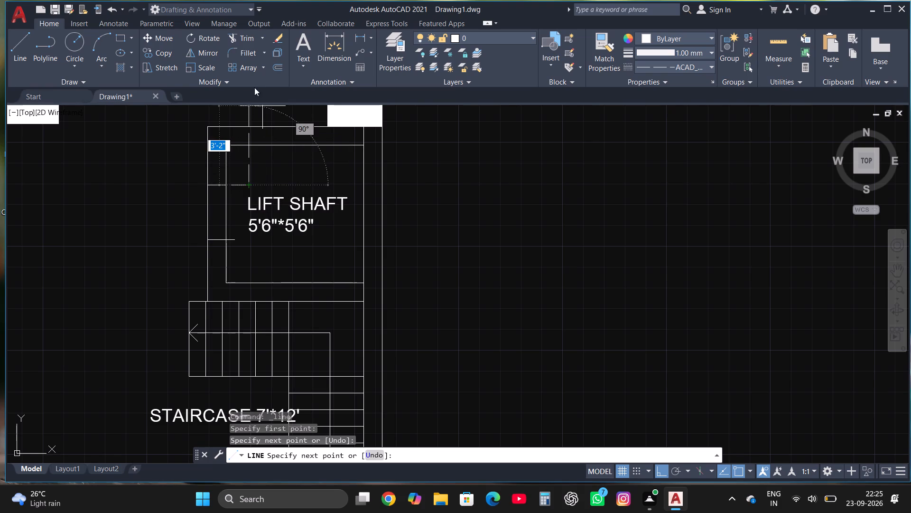
# Trim the overhanging ends of the two short lines and both wall lines between them to open the lift shaft doorway.
pyautogui.click(248, 37)
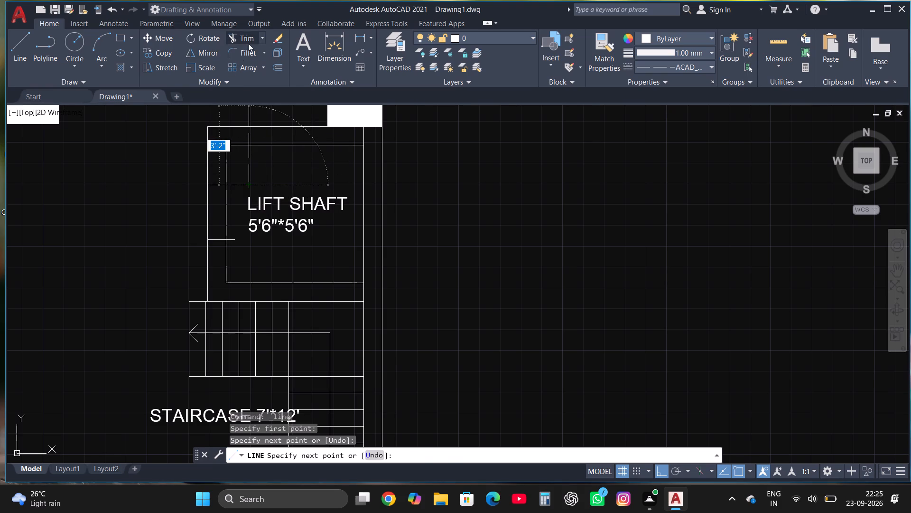
pyautogui.click(236, 186)
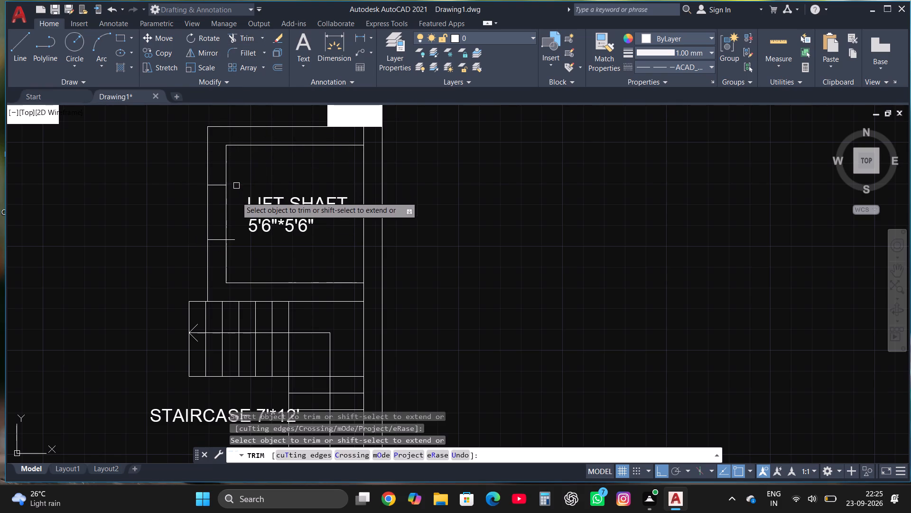
pyautogui.click(233, 239)
pyautogui.click(225, 224)
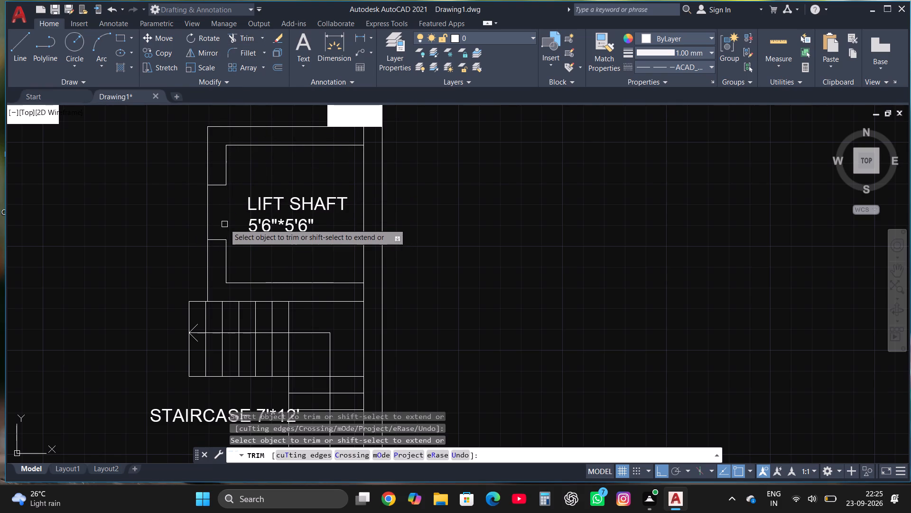
pyautogui.click(206, 212)
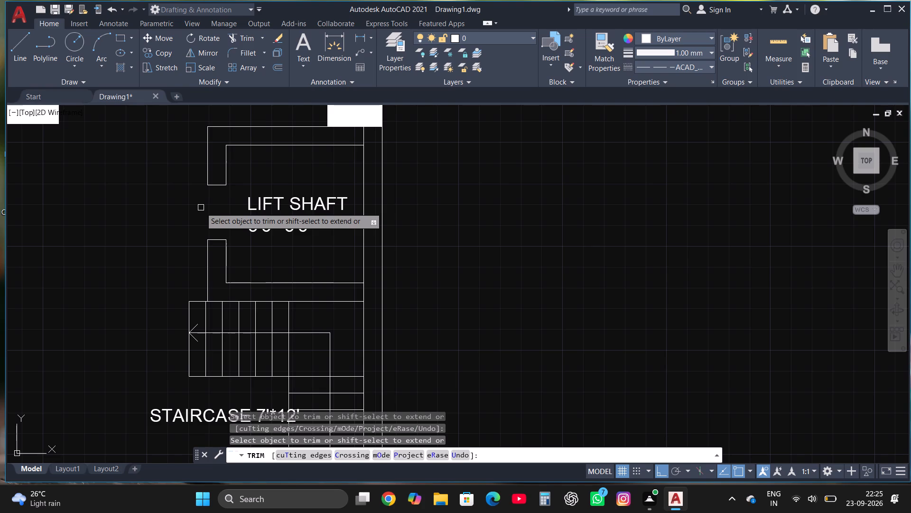
pyautogui.press('Escape')
# Set the current linetype to ByLayer in the Linetype Manager.
pyautogui.write('LIN')
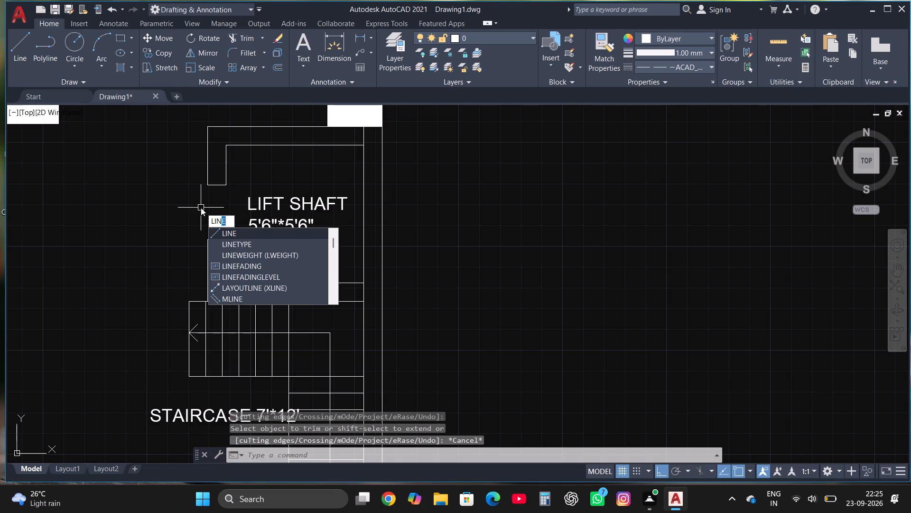
pyautogui.click(233, 246)
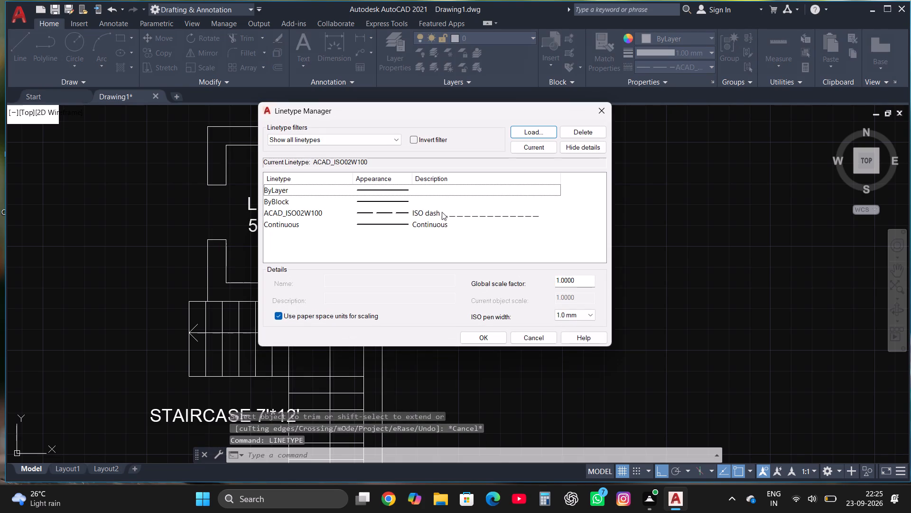
pyautogui.click(420, 187)
pyautogui.click(530, 150)
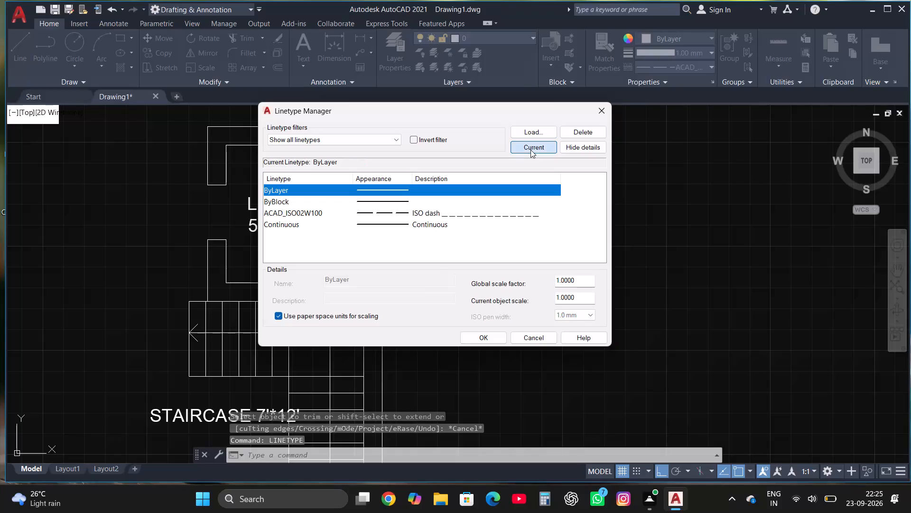
pyautogui.click(468, 334)
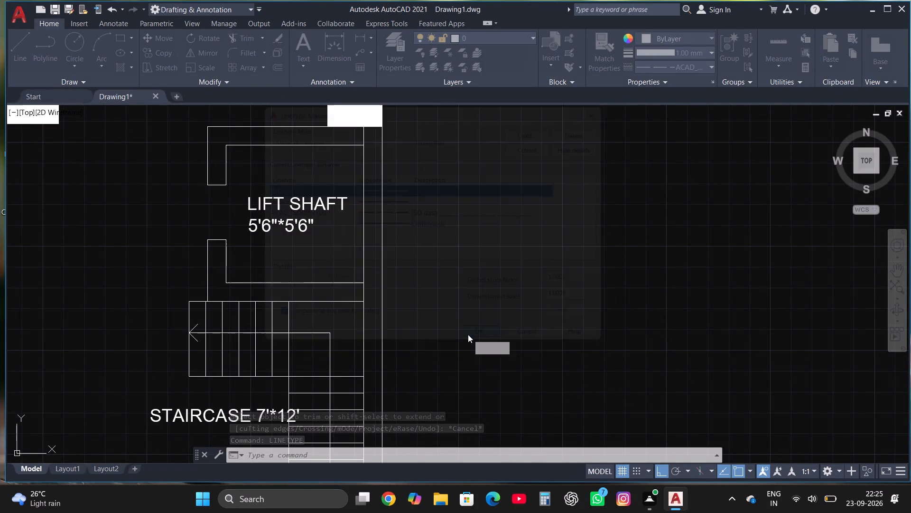
# Change the CAR PARKING 1 label below the car just above the lift shaft to CAR PARKING 3.
pyautogui.scroll(-3, 434, 333)
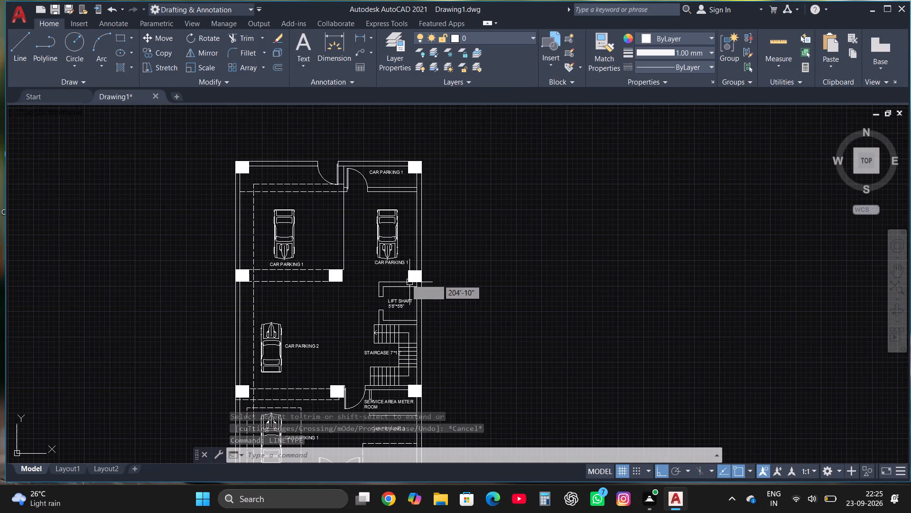
pyautogui.scroll(4, 401, 275)
pyautogui.click(389, 169)
pyautogui.click(350, 211)
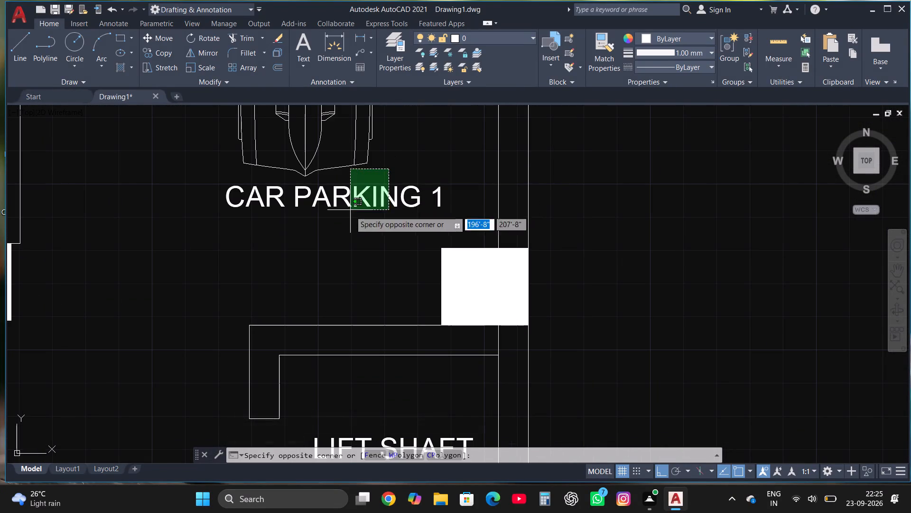
pyautogui.rightClick(350, 211)
pyautogui.click(395, 199)
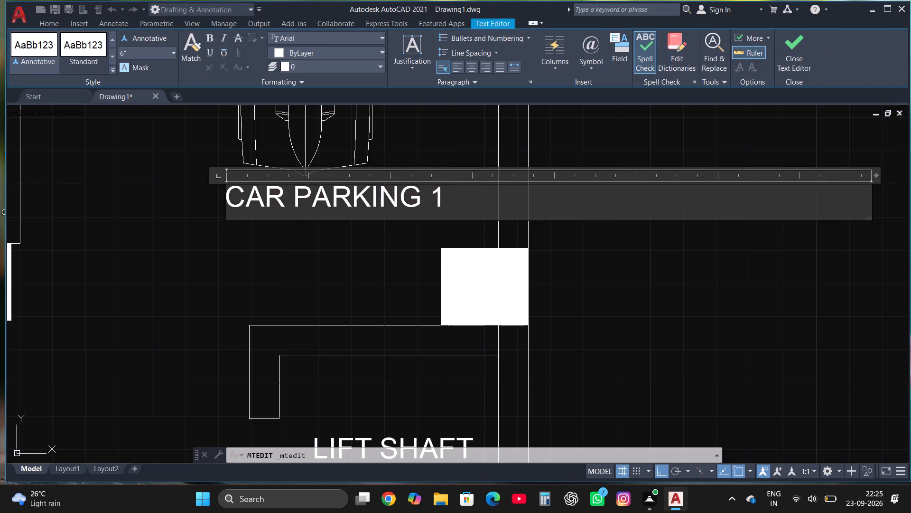
pyautogui.click(484, 195)
pyautogui.press('BackSpace')
pyautogui.press('3')
pyautogui.click(805, 45)
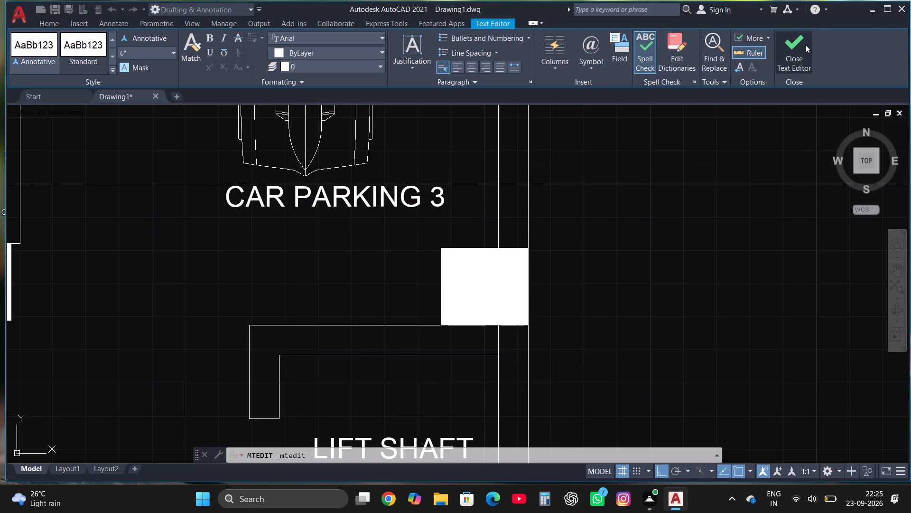
pyautogui.scroll(-5, 635, 182)
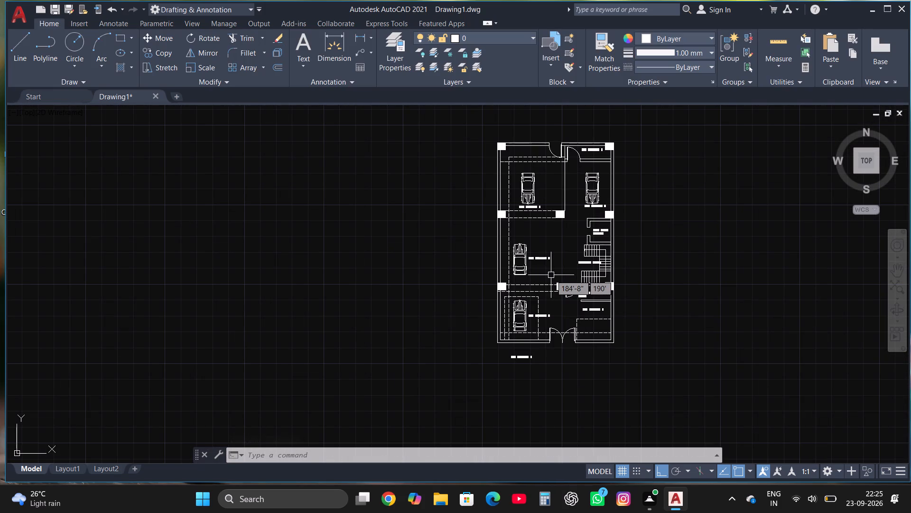
# Delete the CAR PARKING 1 label from the small room in the plan's top-right corner.
pyautogui.scroll(3, 615, 140)
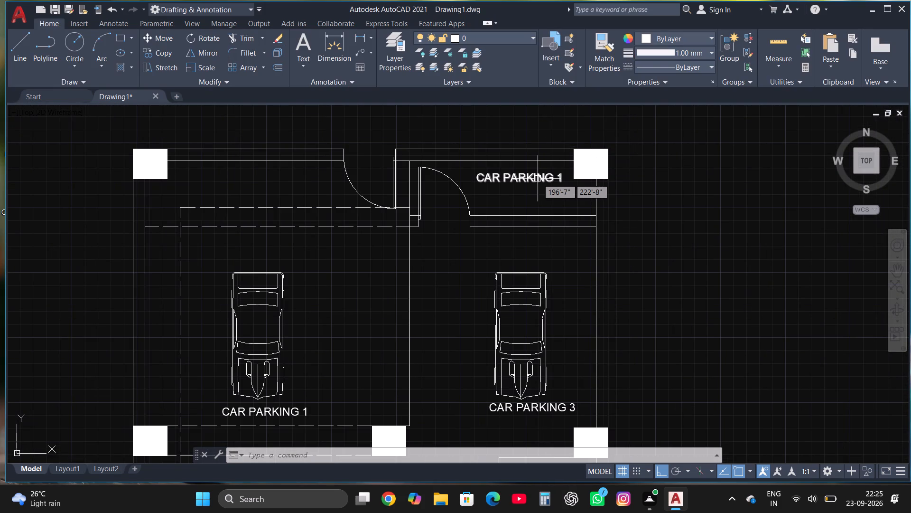
pyautogui.click(538, 179)
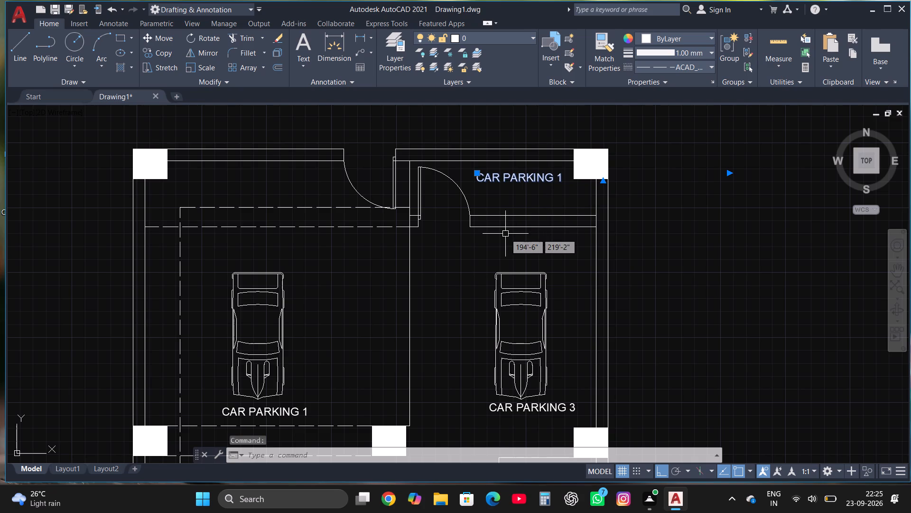
pyautogui.press('Delete')
# Copy the SERVICE AREA METER ROOM label from below the staircase into the small room in the plan's top-right corner.
pyautogui.scroll(-3, 505, 234)
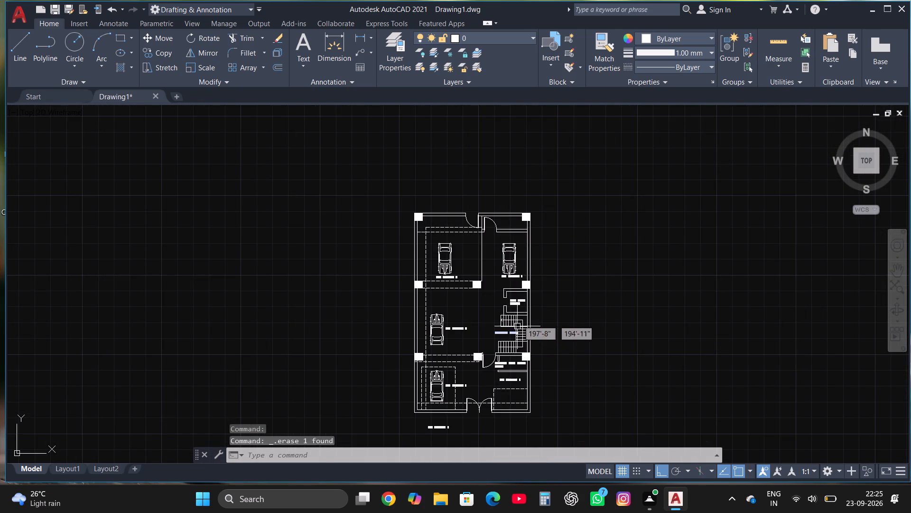
pyautogui.scroll(4, 518, 319)
pyautogui.scroll(-2, 518, 316)
pyautogui.scroll(1, 487, 374)
pyautogui.scroll(-1, 487, 374)
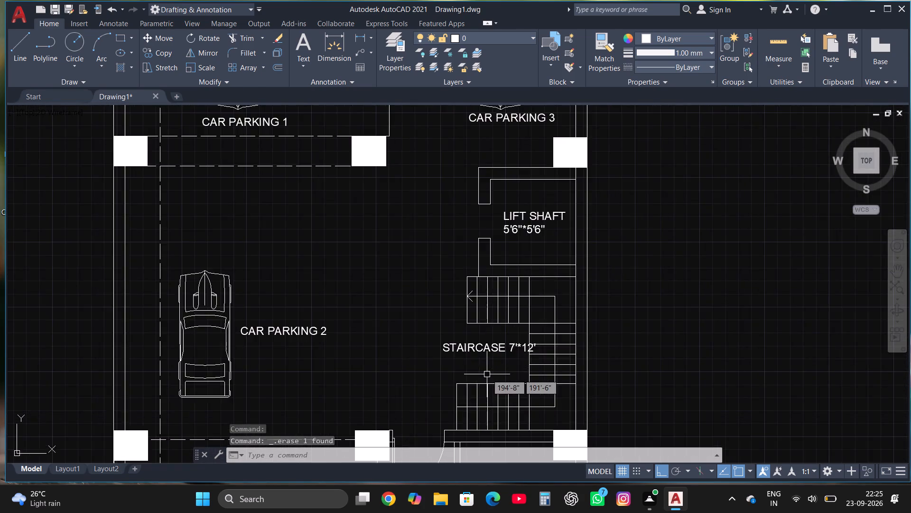
pyautogui.scroll(-1, 487, 374)
pyautogui.scroll(2, 479, 415)
pyautogui.click(479, 415)
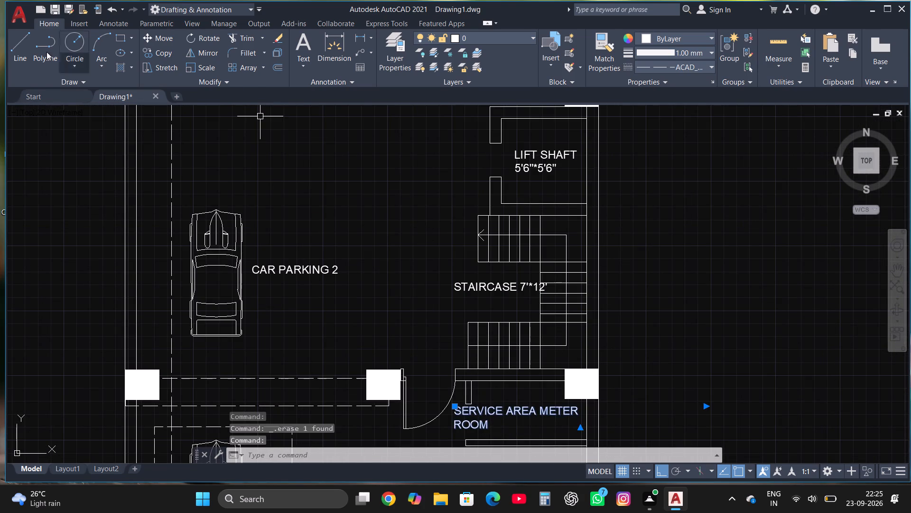
pyautogui.click(170, 52)
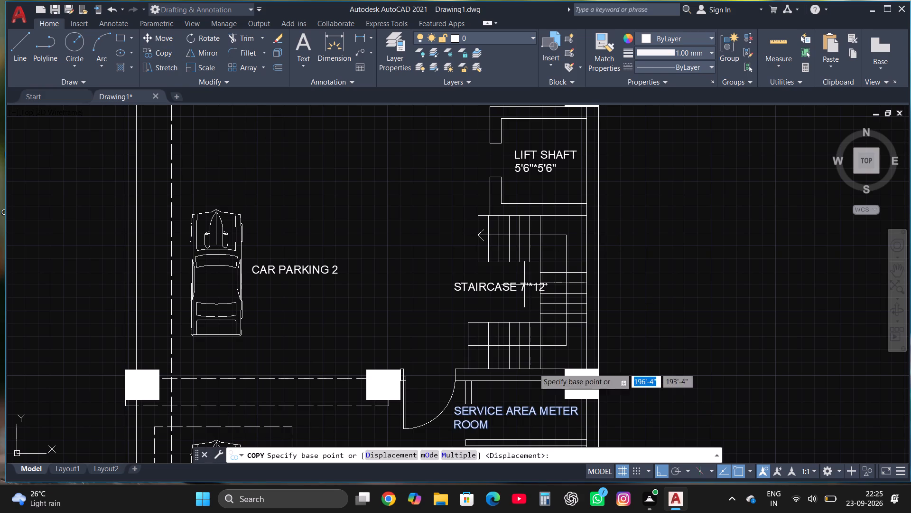
pyautogui.click(507, 411)
pyautogui.scroll(-4, 507, 411)
pyautogui.scroll(4, 515, 263)
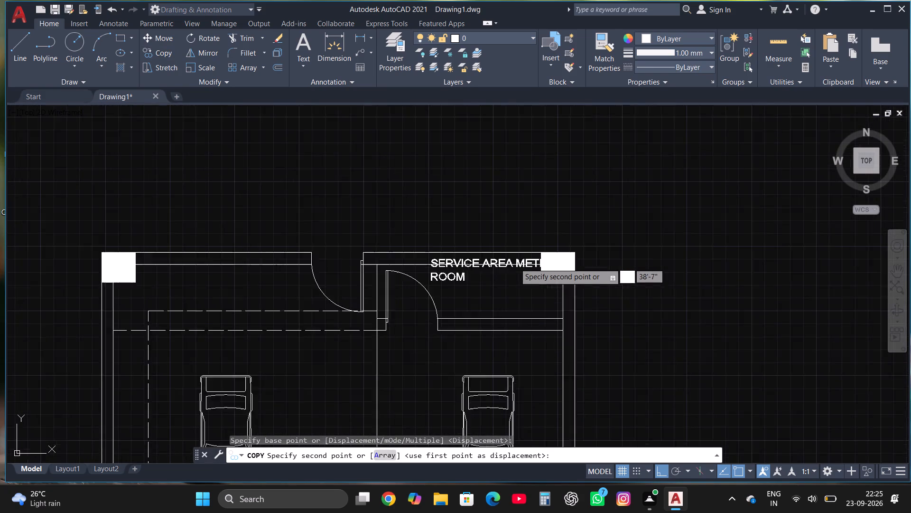
pyautogui.click(477, 304)
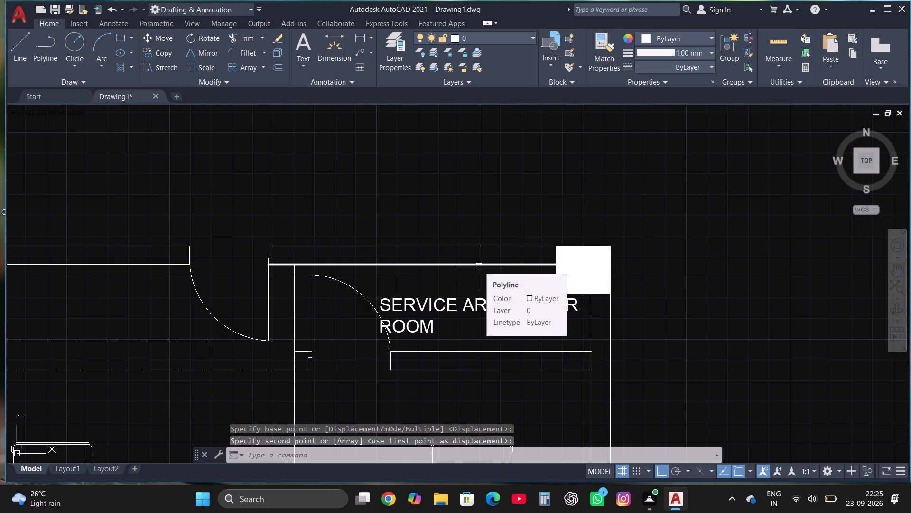
# Change the CAR PARKING 1 label below the plan's outer wall to GROUND FLOOR PLAN.
pyautogui.scroll(-1, 479, 266)
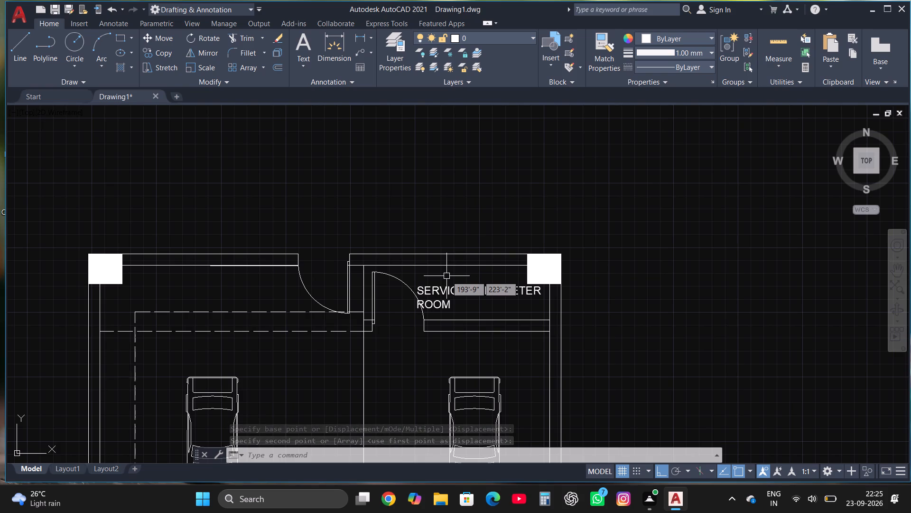
pyautogui.scroll(-5, 446, 276)
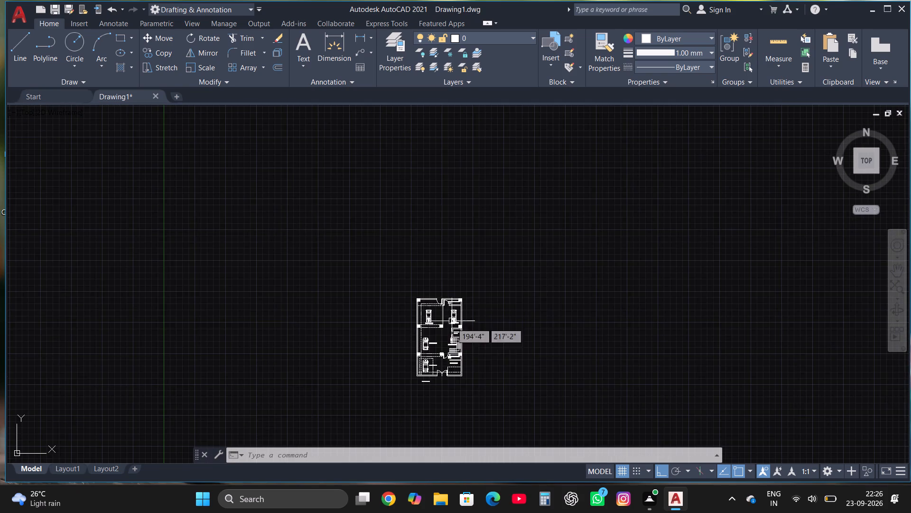
pyautogui.scroll(3, 443, 389)
pyautogui.scroll(1, 335, 365)
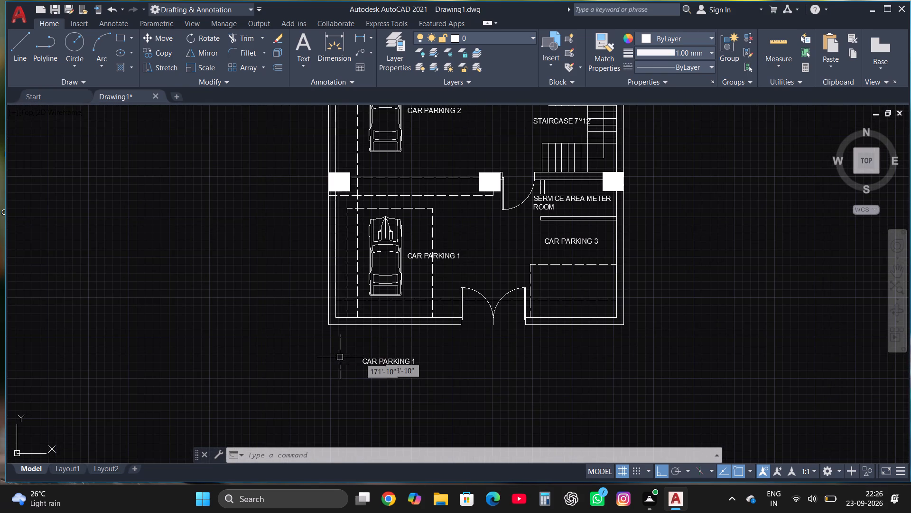
pyautogui.click(376, 363)
pyautogui.rightClick(375, 363)
pyautogui.click(437, 78)
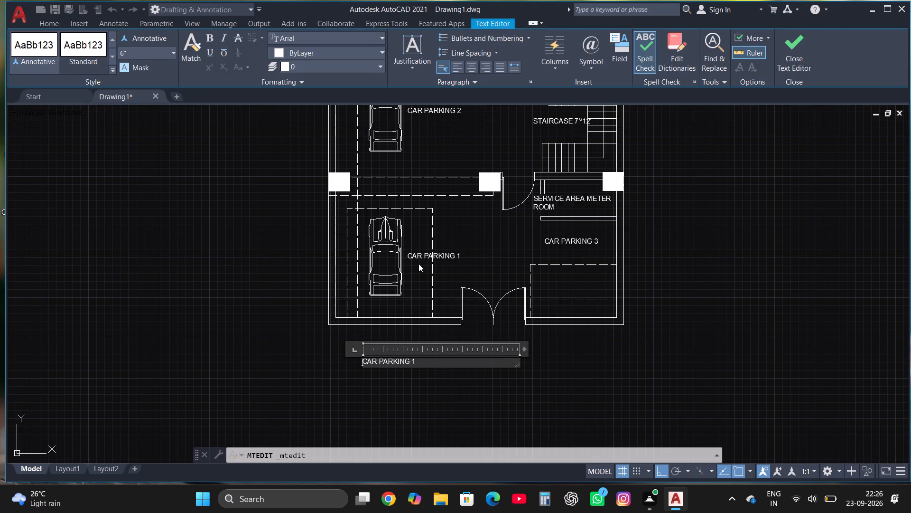
pyautogui.click(423, 357)
pyautogui.click(436, 366)
pyautogui.press('BackSpace')
pyautogui.press('BackSpace')
pyautogui.press('BackSpace')
pyautogui.press('BackSpace')
pyautogui.press('BackSpace')
pyautogui.press('BackSpace')
pyautogui.press('BackSpace')
pyautogui.press('BackSpace')
pyautogui.press('BackSpace')
pyautogui.press('BackSpace')
pyautogui.press('BackSpace')
pyautogui.press('BackSpace')
pyautogui.press('BackSpace')
pyautogui.press('BackSpace')
pyautogui.press('BackSpace')
pyautogui.press('BackSpace')
pyautogui.press('BackSpace')
pyautogui.press('BackSpace')
pyautogui.press('BackSpace')
pyautogui.press('BackSpace')
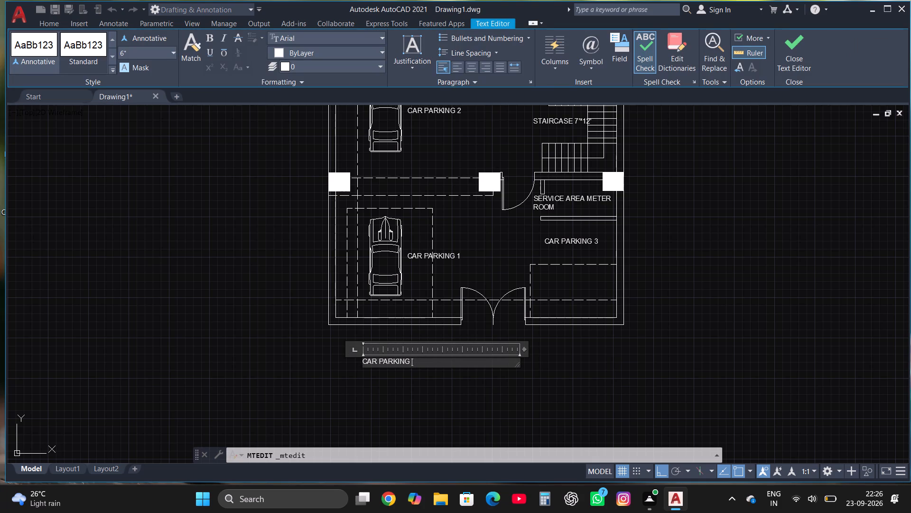
pyautogui.write('GROUND')
pyautogui.press('space')
pyautogui.write('FLOOR')
pyautogui.press('space')
pyautogui.write('PLAN')
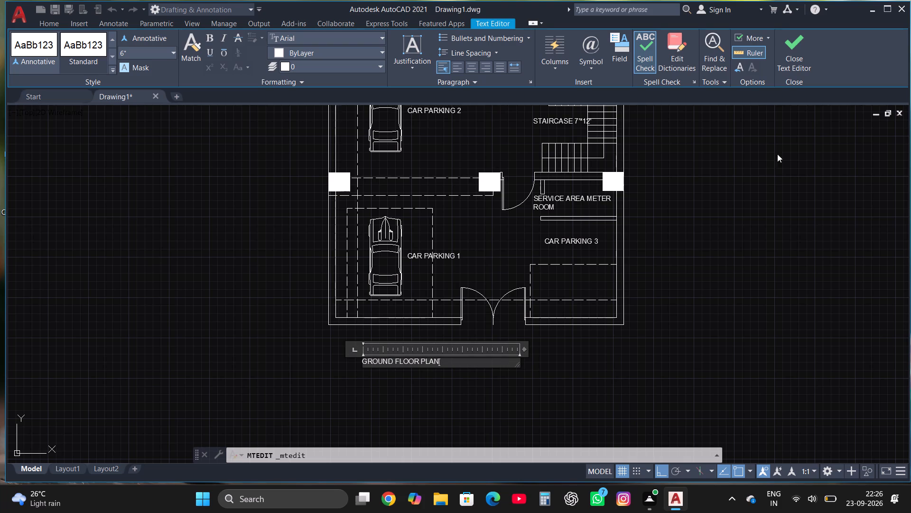
pyautogui.click(796, 52)
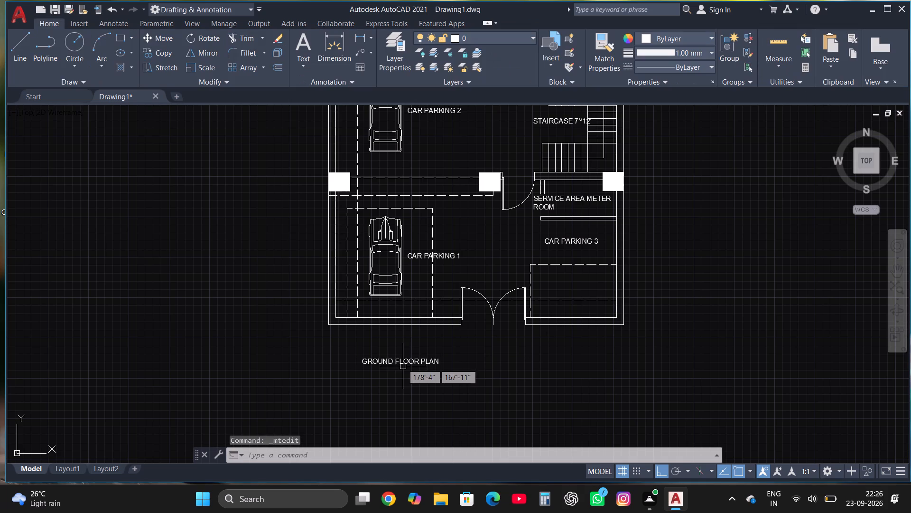
# Scale up the GROUND FLOOR PLAN title to about 2.5 times its size.
pyautogui.click(397, 358)
pyautogui.click(206, 72)
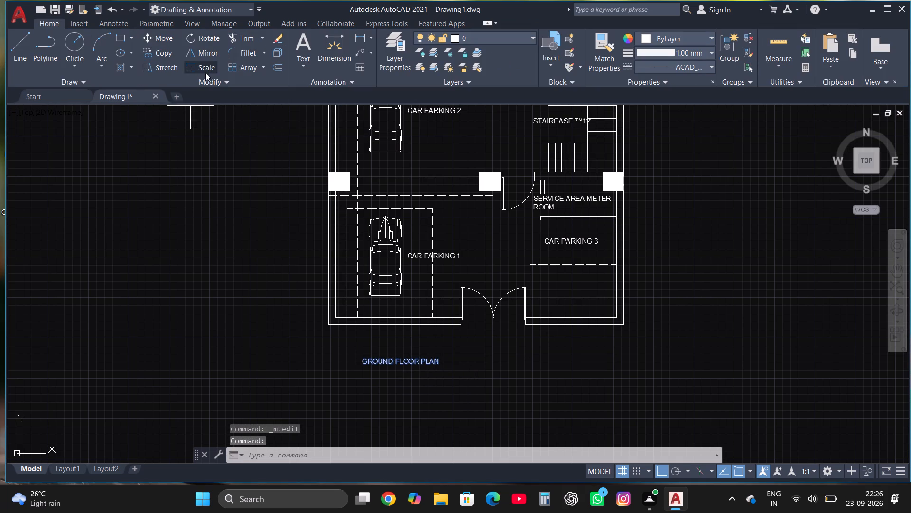
pyautogui.click(392, 350)
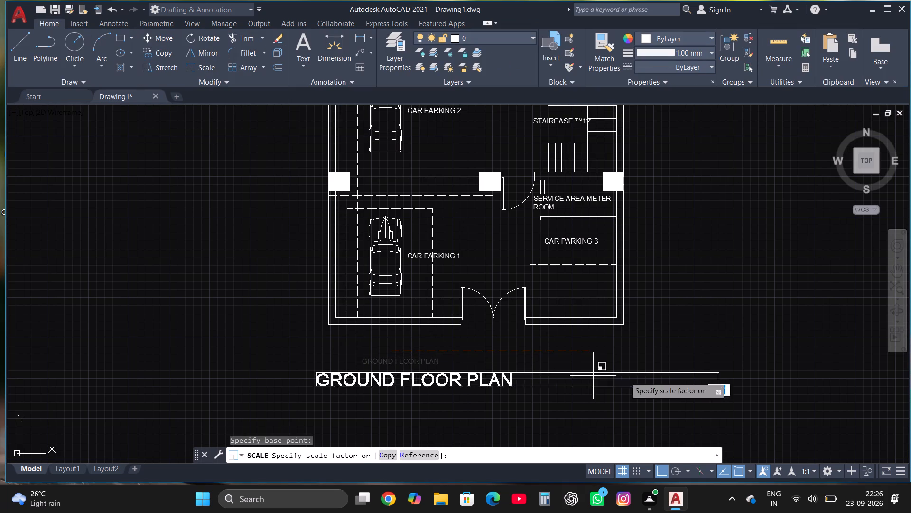
pyautogui.click(586, 372)
pyautogui.scroll(-2, 585, 373)
pyautogui.scroll(2, 549, 412)
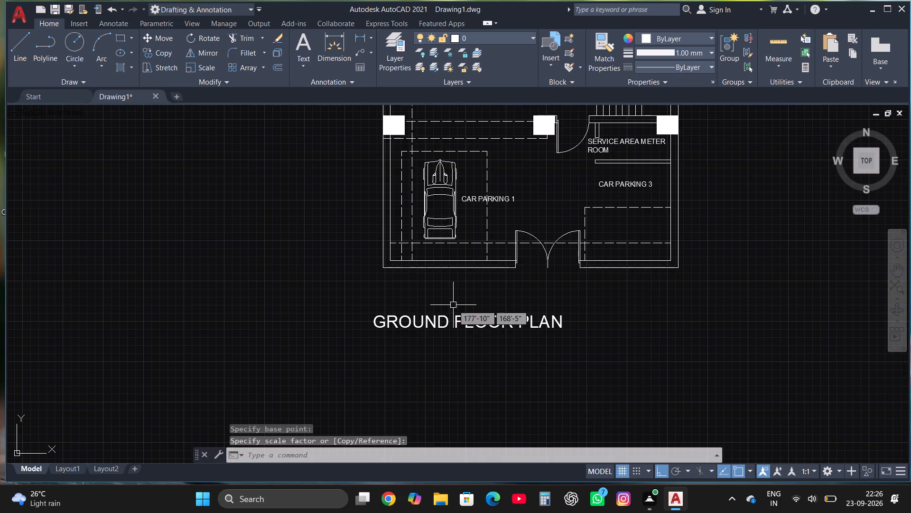
# With ortho off, move the GROUND FLOOR PLAN title closer under the plan, starting slightly inside its left outer wall.
pyautogui.click(424, 324)
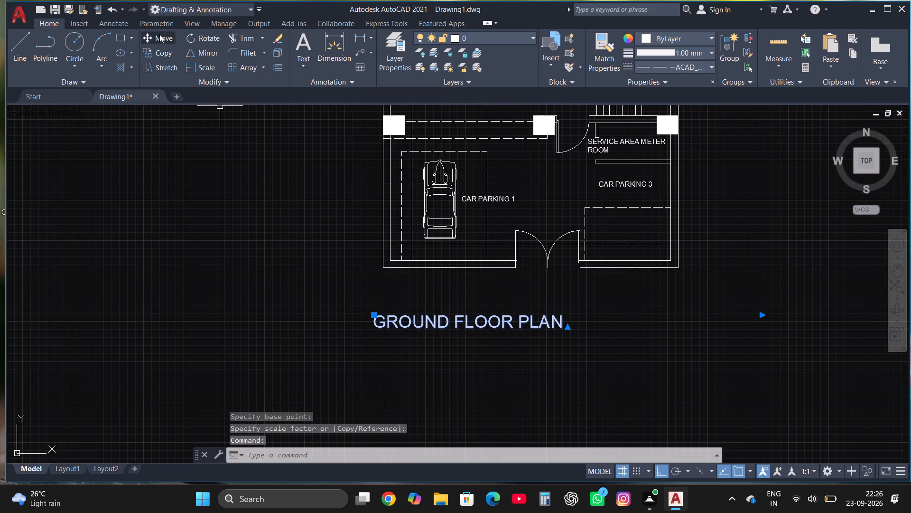
pyautogui.click(159, 34)
pyautogui.click(413, 328)
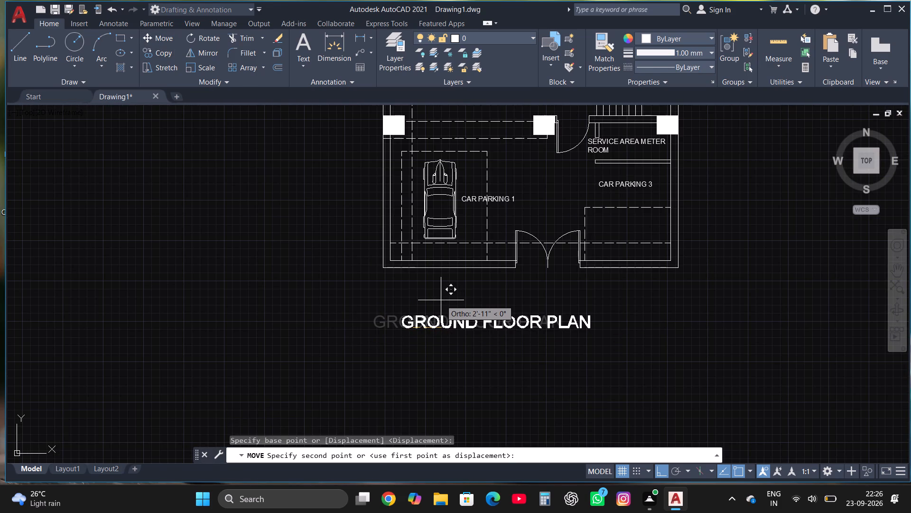
pyautogui.press('F8')
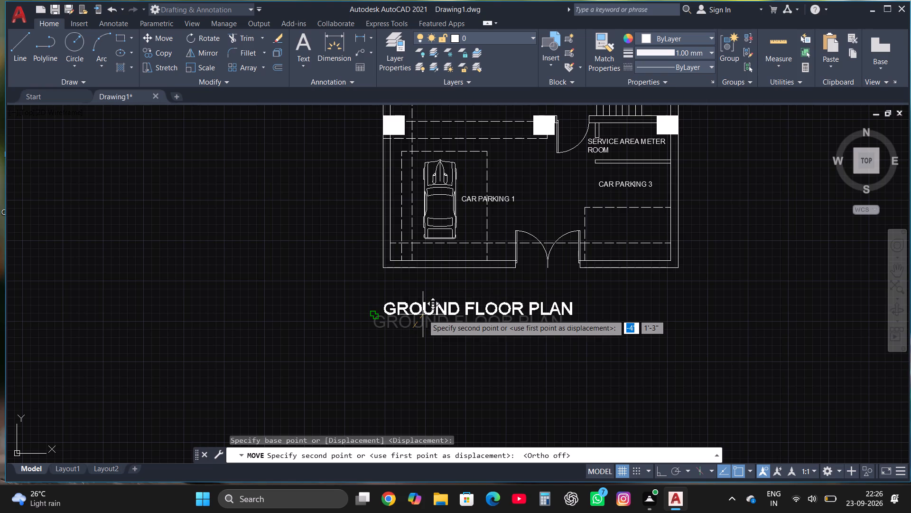
pyautogui.click(423, 314)
pyautogui.click(423, 314)
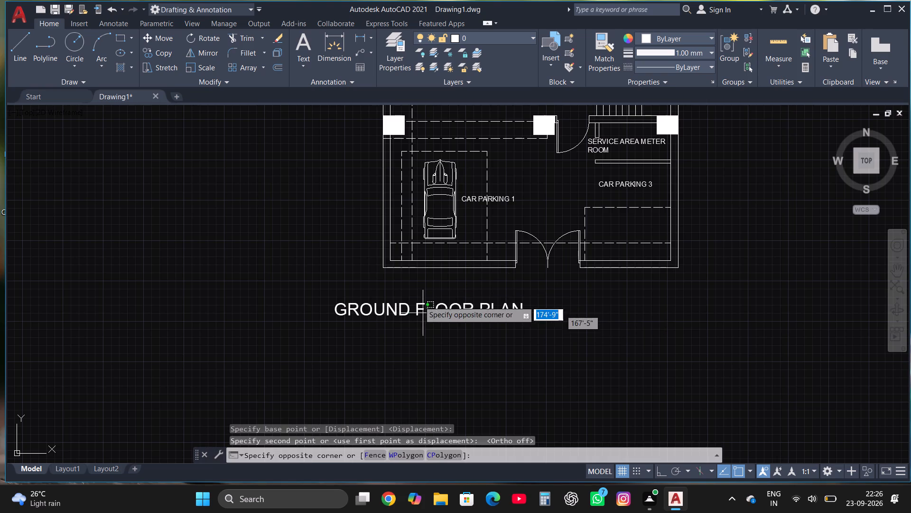
pyautogui.click(376, 302)
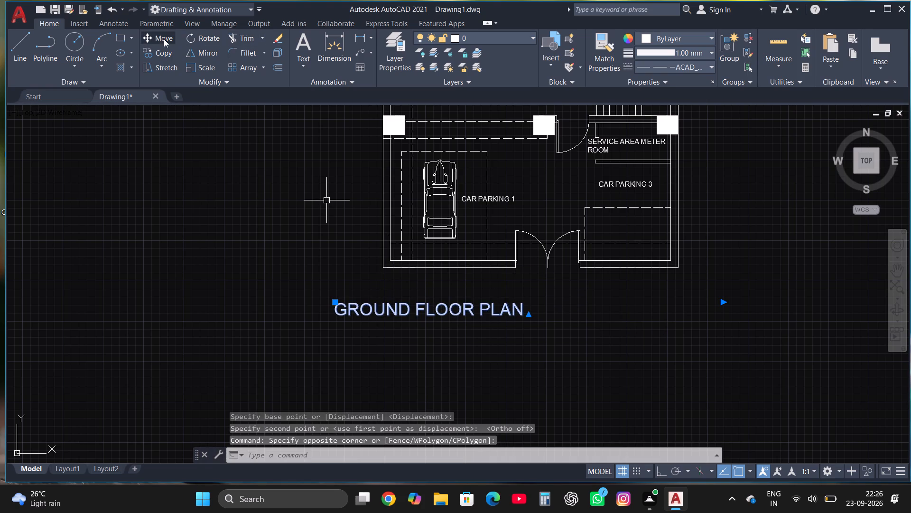
pyautogui.click(162, 38)
pyautogui.click(402, 307)
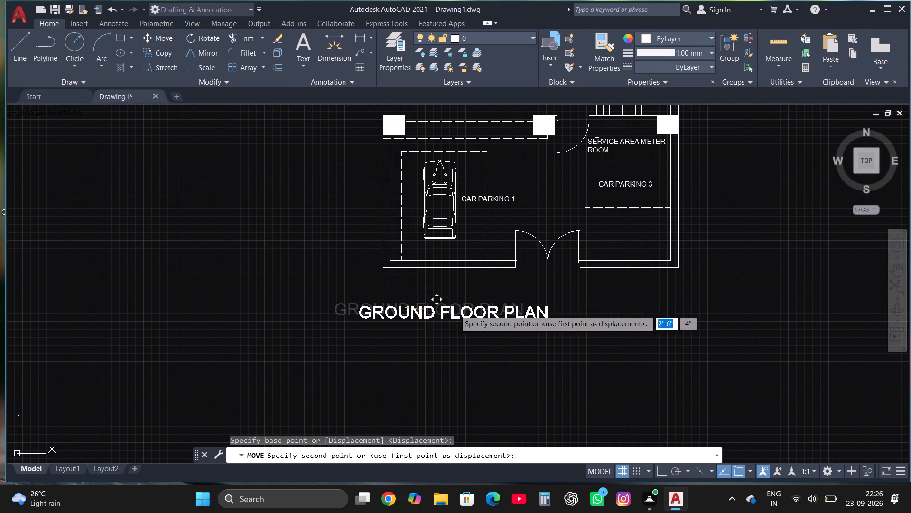
pyautogui.click(465, 307)
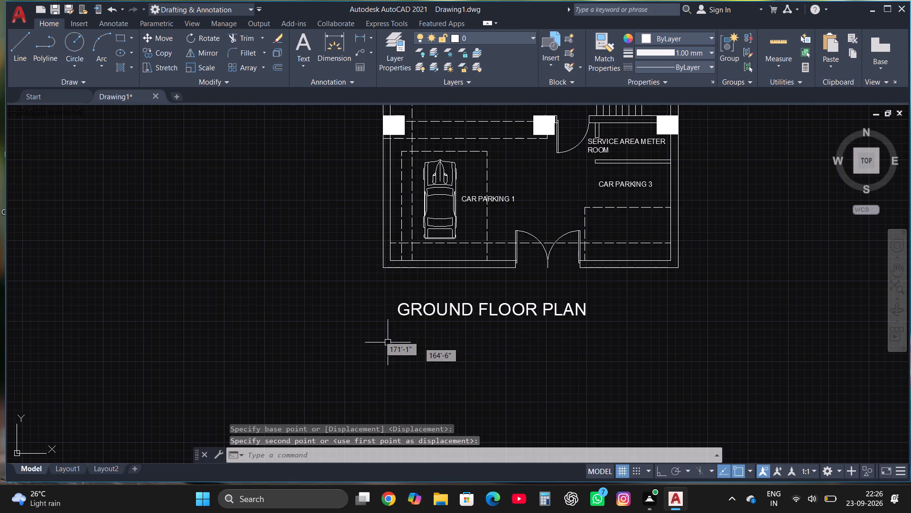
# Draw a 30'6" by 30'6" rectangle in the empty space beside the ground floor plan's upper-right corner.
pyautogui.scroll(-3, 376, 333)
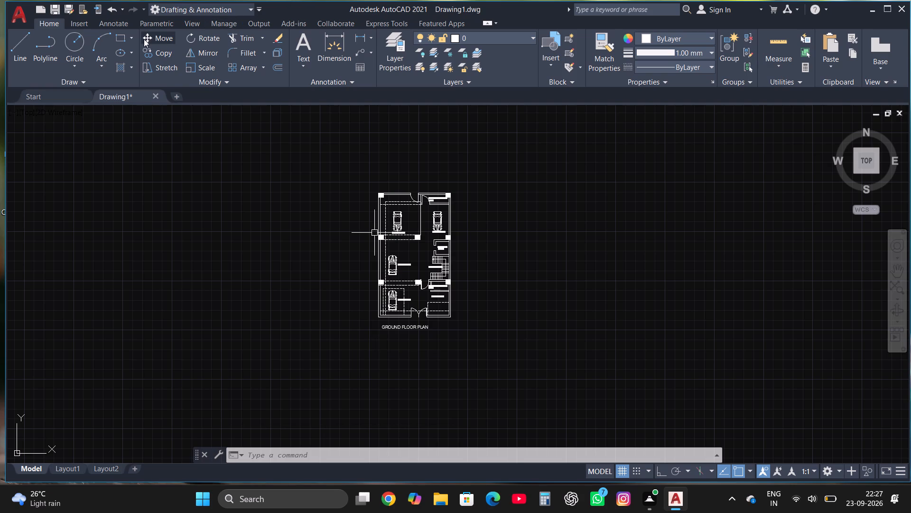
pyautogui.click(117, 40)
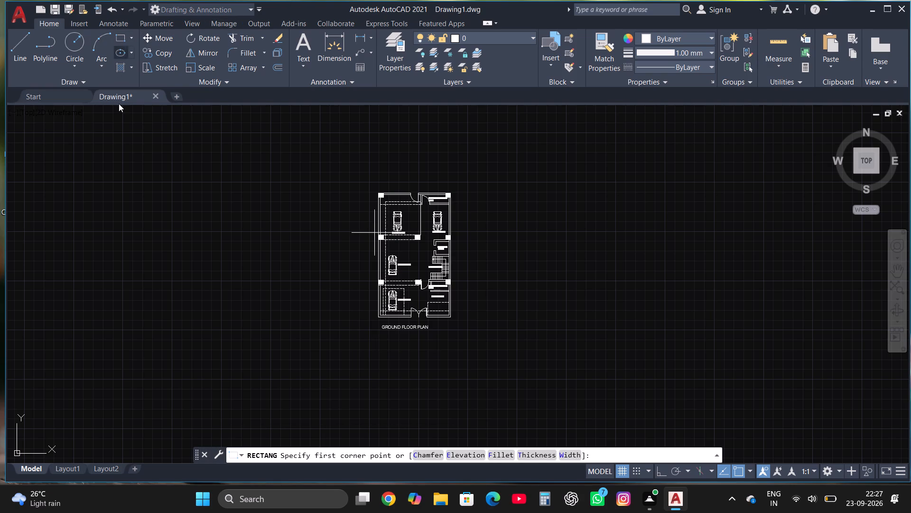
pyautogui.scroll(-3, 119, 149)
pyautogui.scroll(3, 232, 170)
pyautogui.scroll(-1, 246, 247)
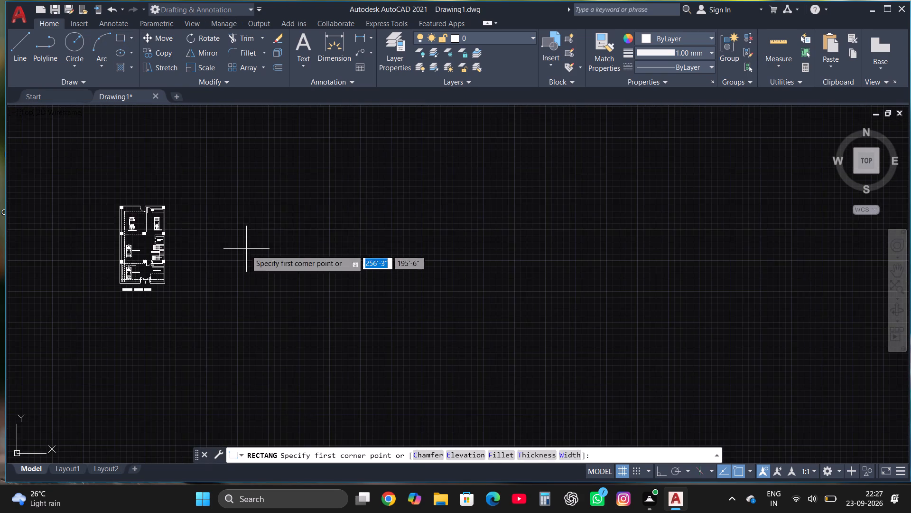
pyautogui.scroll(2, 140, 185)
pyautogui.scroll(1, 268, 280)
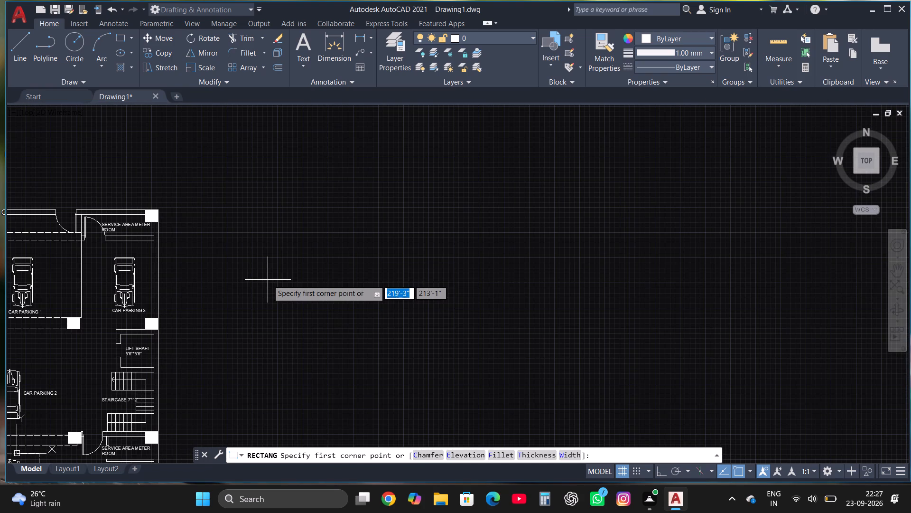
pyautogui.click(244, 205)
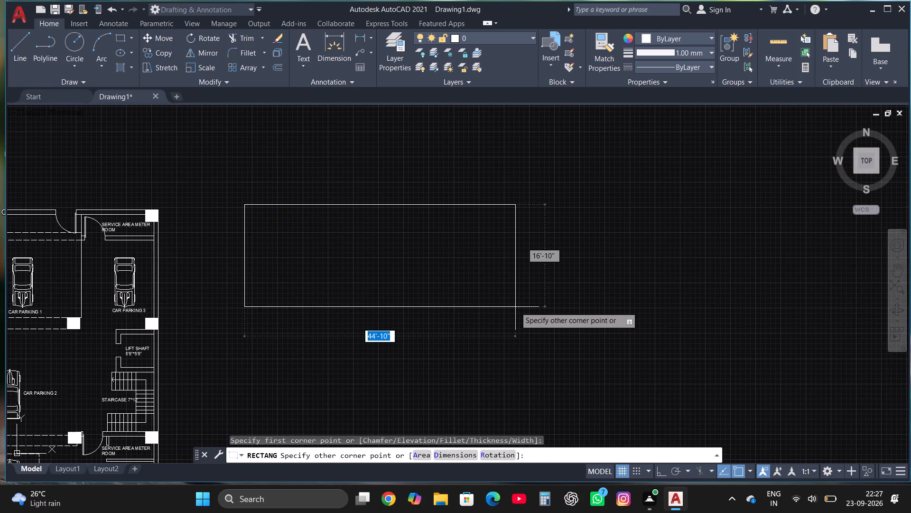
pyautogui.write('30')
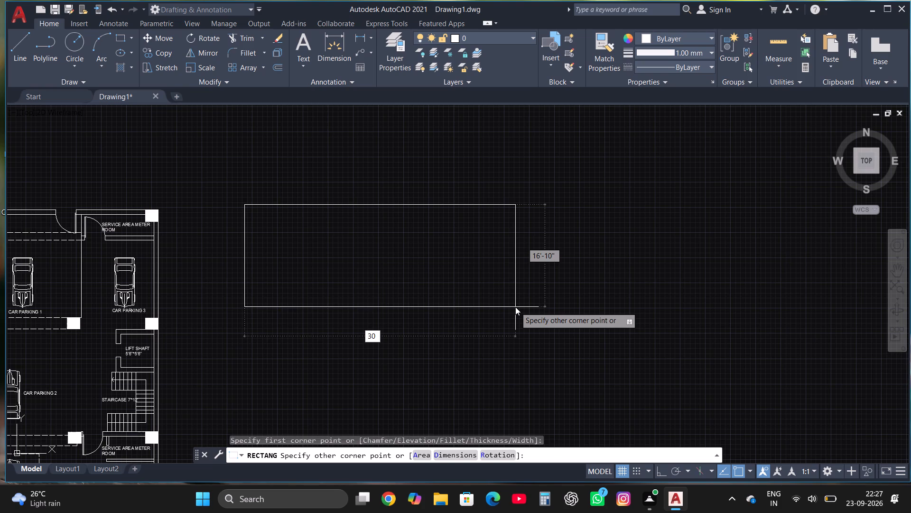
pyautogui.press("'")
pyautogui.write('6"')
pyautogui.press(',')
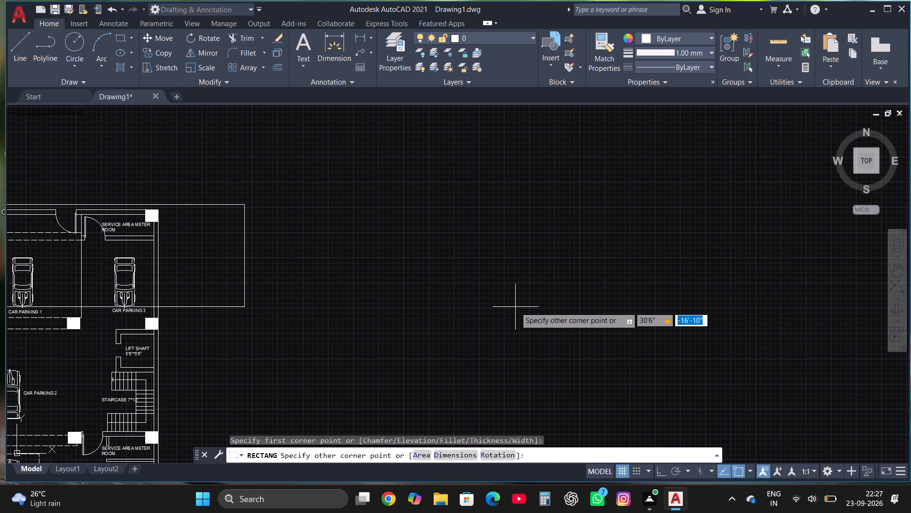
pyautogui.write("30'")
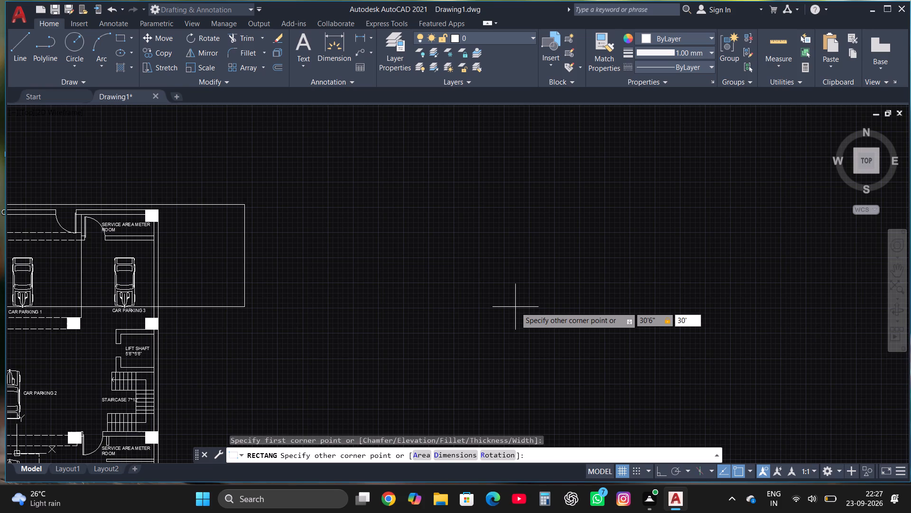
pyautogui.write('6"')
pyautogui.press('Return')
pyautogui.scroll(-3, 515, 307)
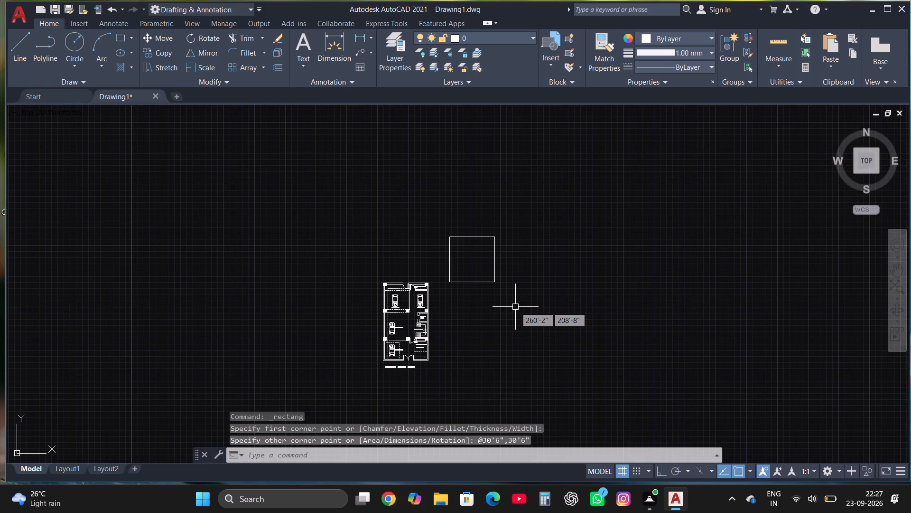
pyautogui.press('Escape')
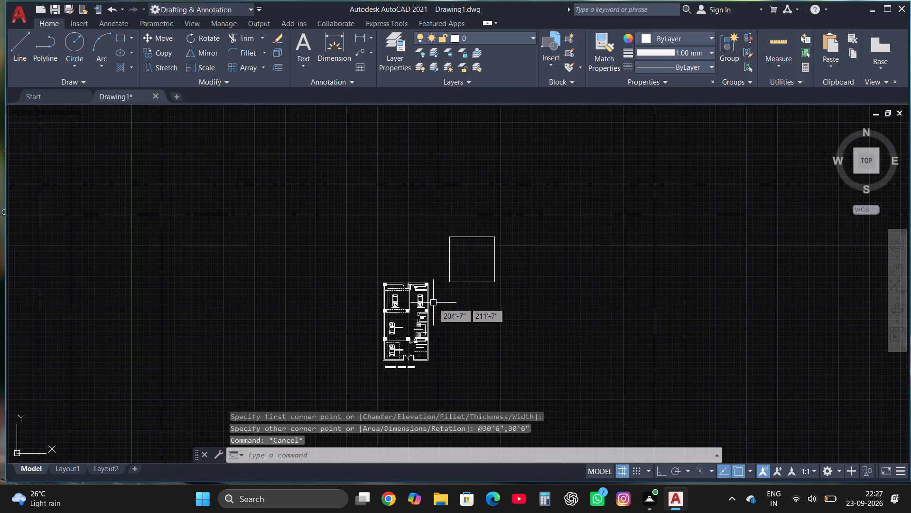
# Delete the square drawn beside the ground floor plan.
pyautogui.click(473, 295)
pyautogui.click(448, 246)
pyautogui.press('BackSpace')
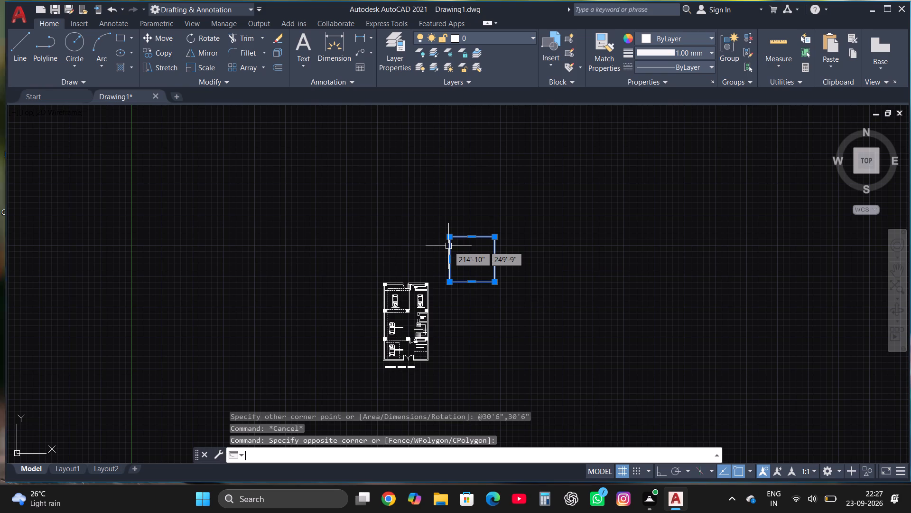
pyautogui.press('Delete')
# Copy all outer wall lines of the ground floor plan to the empty space about 71' to its right.
pyautogui.scroll(4, 427, 361)
pyautogui.click(422, 355)
pyautogui.scroll(-1, 422, 355)
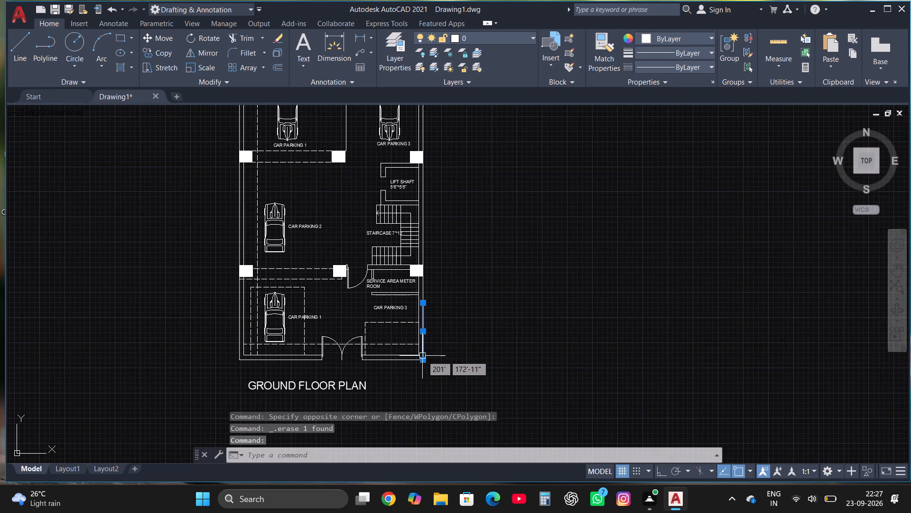
pyautogui.click(422, 290)
pyautogui.scroll(-1, 417, 254)
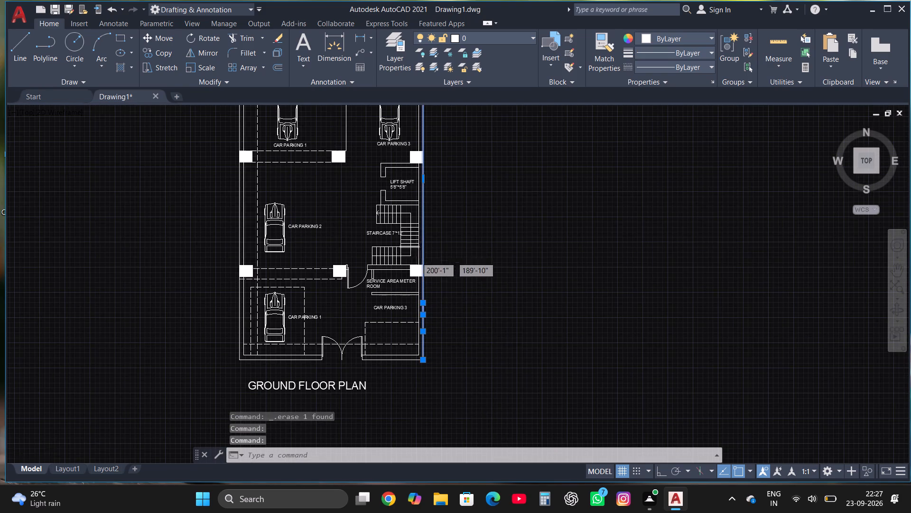
pyautogui.scroll(-1, 416, 258)
pyautogui.scroll(3, 368, 172)
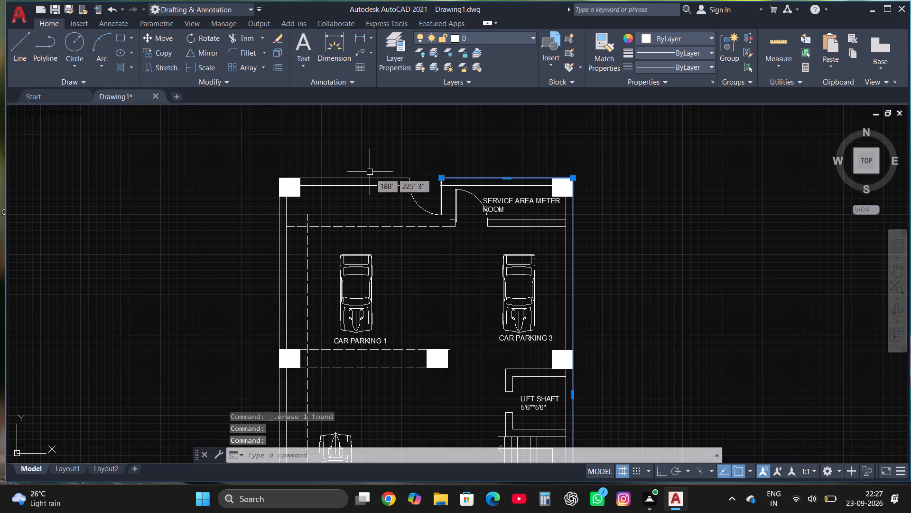
pyautogui.click(373, 177)
pyautogui.scroll(-4, 314, 195)
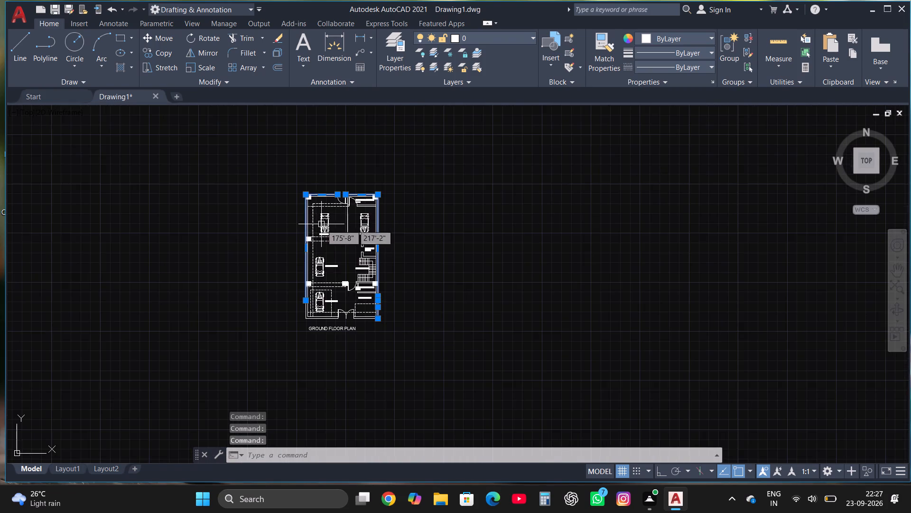
pyautogui.scroll(3, 319, 326)
pyautogui.click(259, 271)
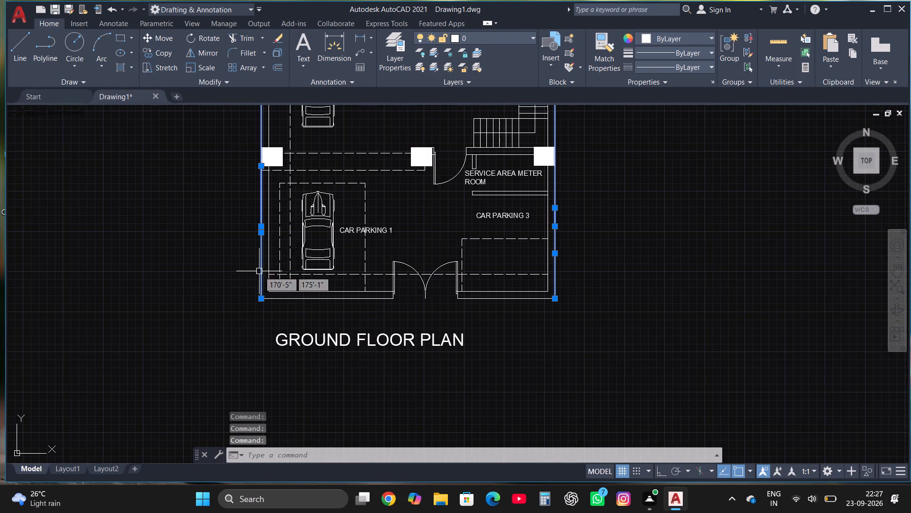
pyautogui.click(282, 298)
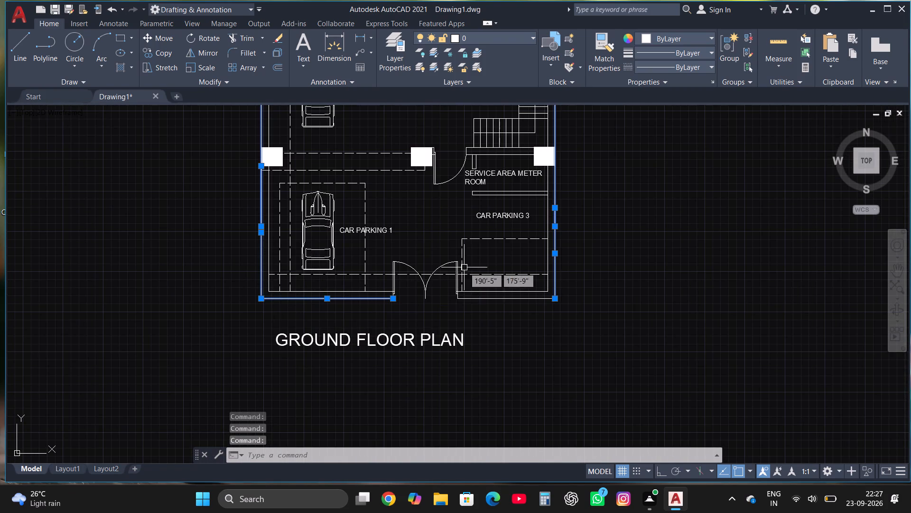
pyautogui.click(474, 300)
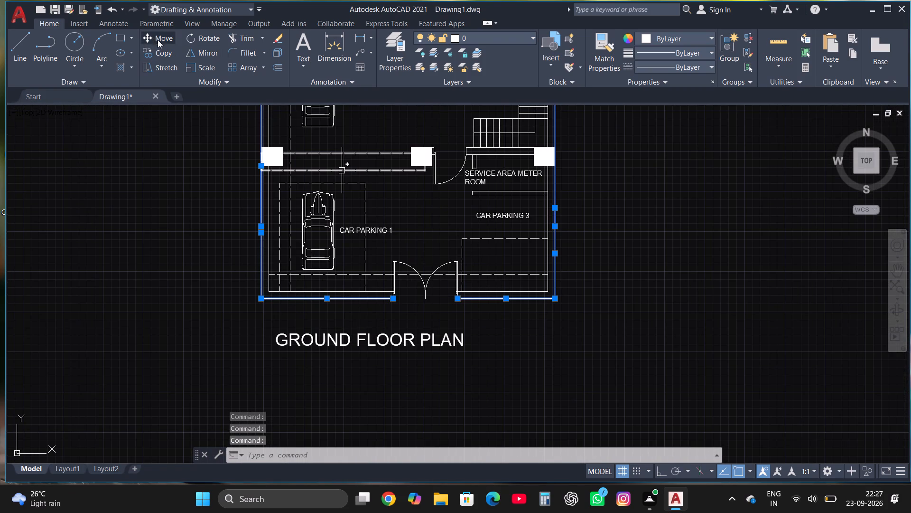
pyautogui.click(163, 58)
pyautogui.scroll(-2, 290, 297)
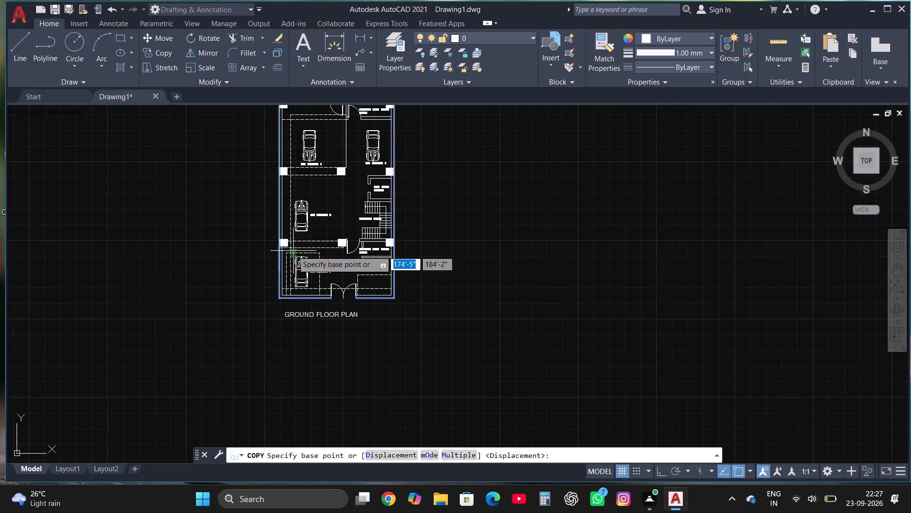
pyautogui.click(293, 251)
pyautogui.scroll(-1, 419, 286)
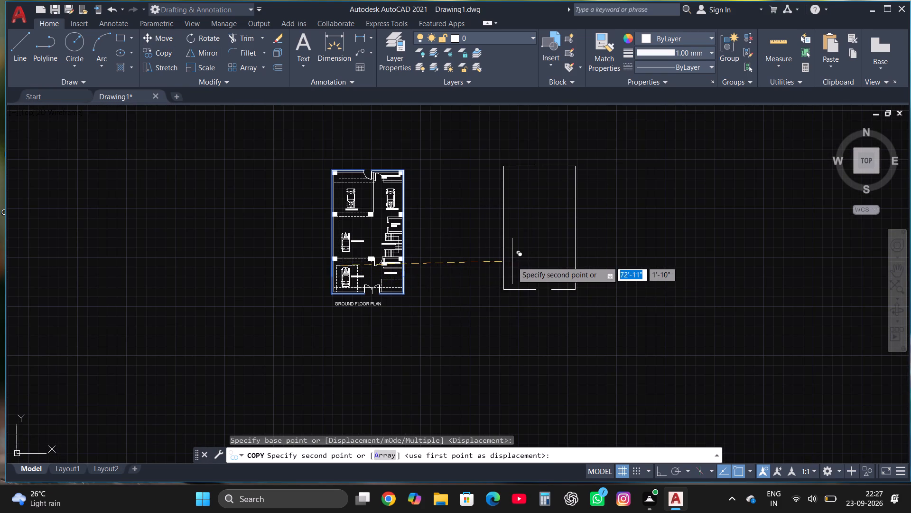
pyautogui.click(507, 268)
pyautogui.scroll(1, 534, 235)
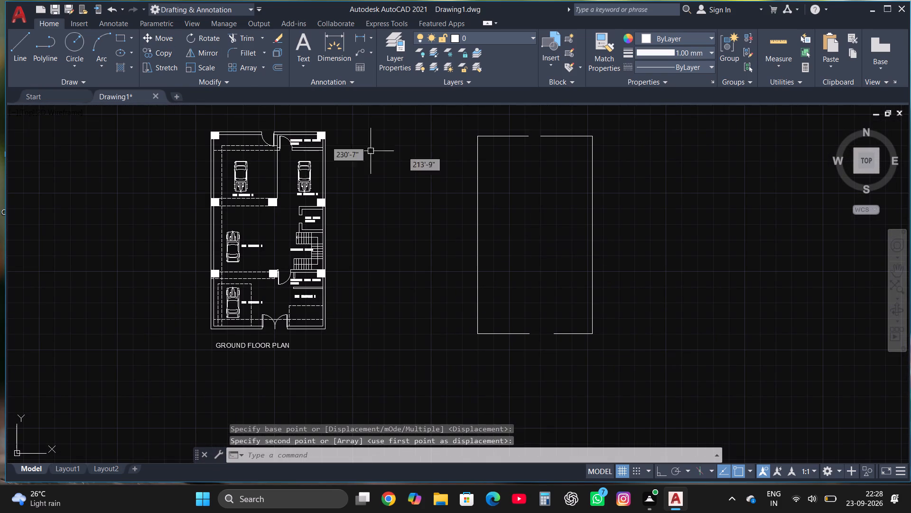
# Close the door gaps in the copied outline with full-width lines along its top and bottom edges.
pyautogui.click(18, 47)
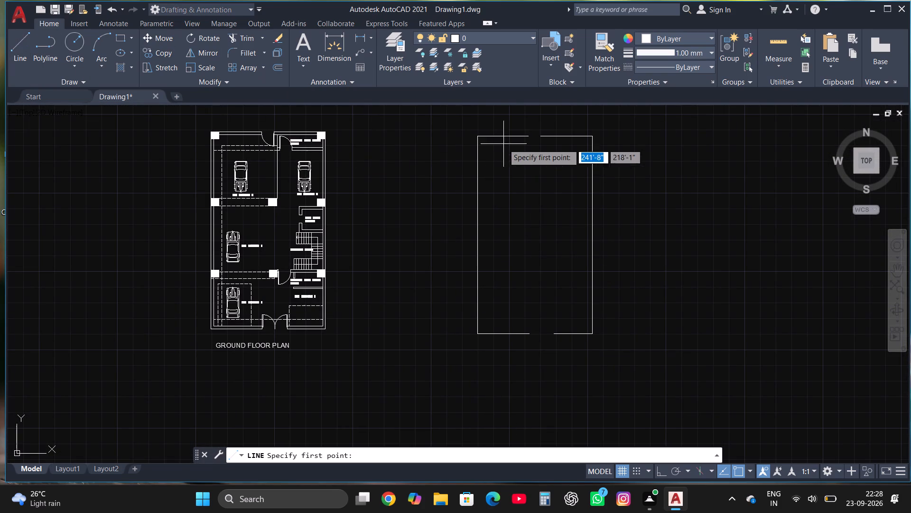
pyautogui.click(479, 138)
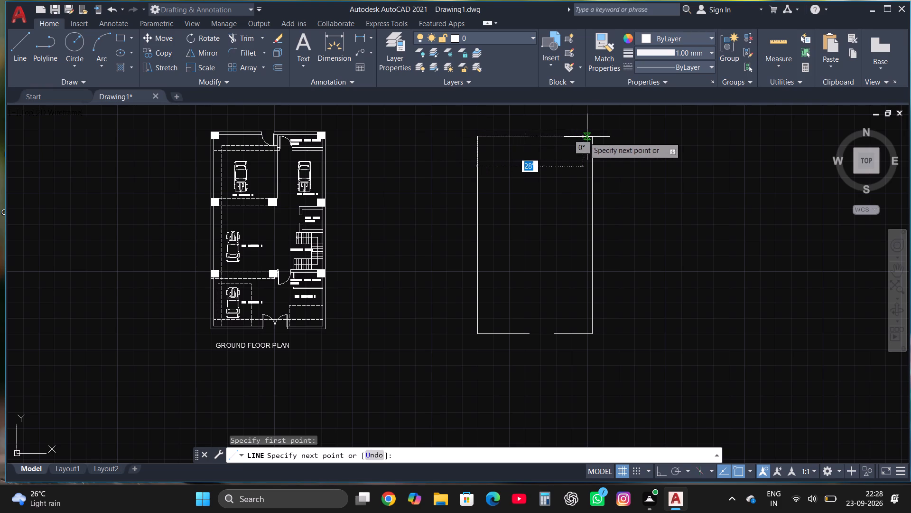
pyautogui.click(590, 137)
pyautogui.click(18, 48)
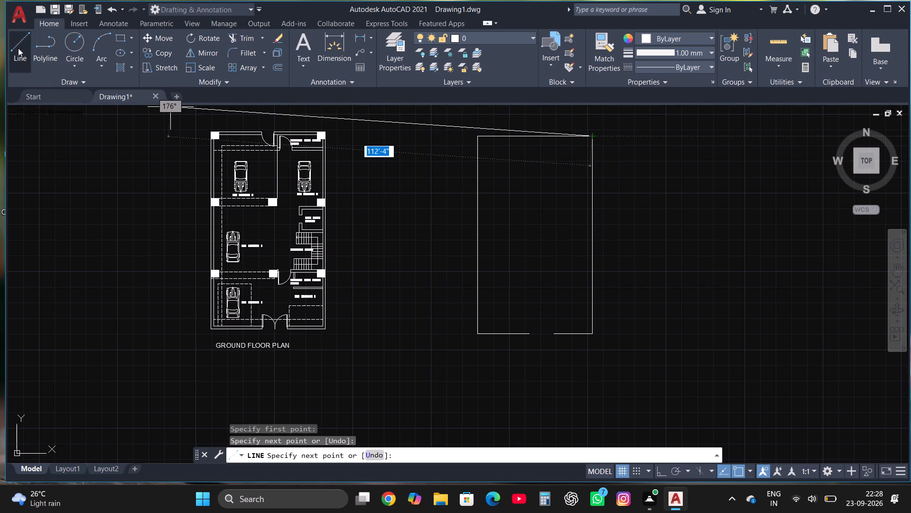
pyautogui.click(478, 333)
pyautogui.click(592, 333)
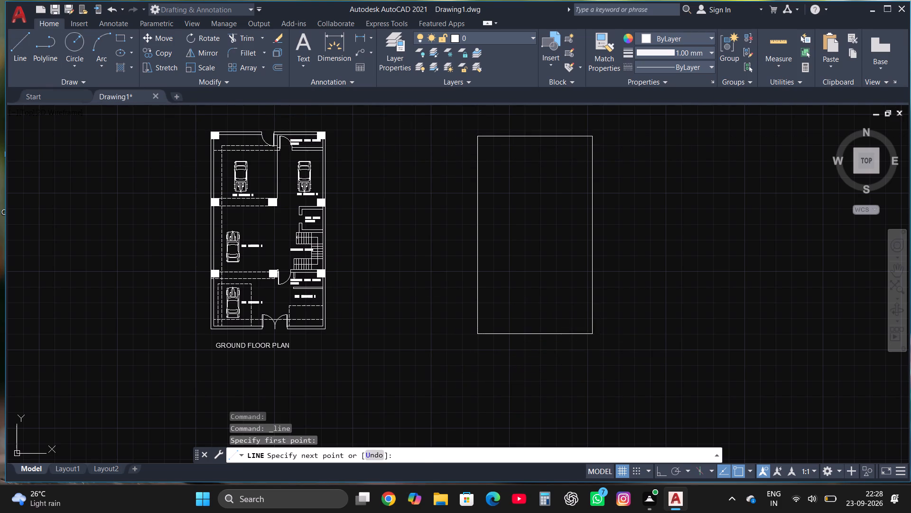
pyautogui.press('Escape')
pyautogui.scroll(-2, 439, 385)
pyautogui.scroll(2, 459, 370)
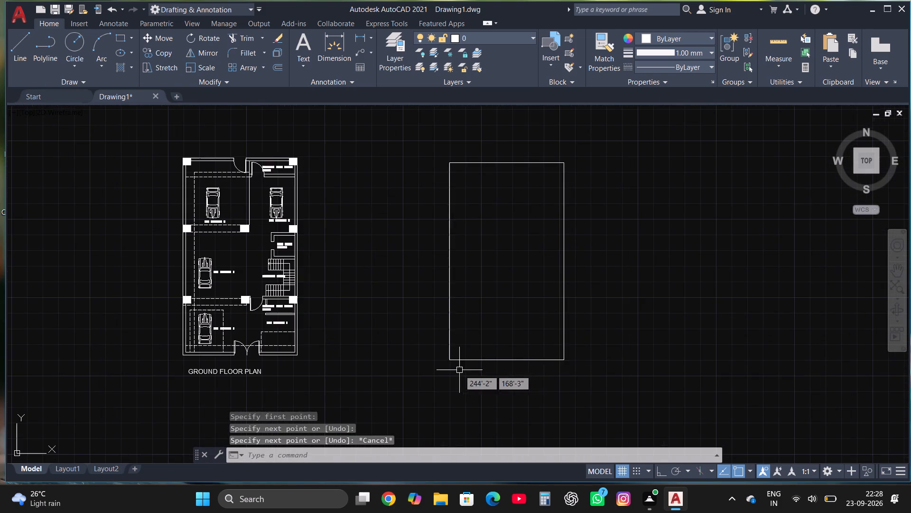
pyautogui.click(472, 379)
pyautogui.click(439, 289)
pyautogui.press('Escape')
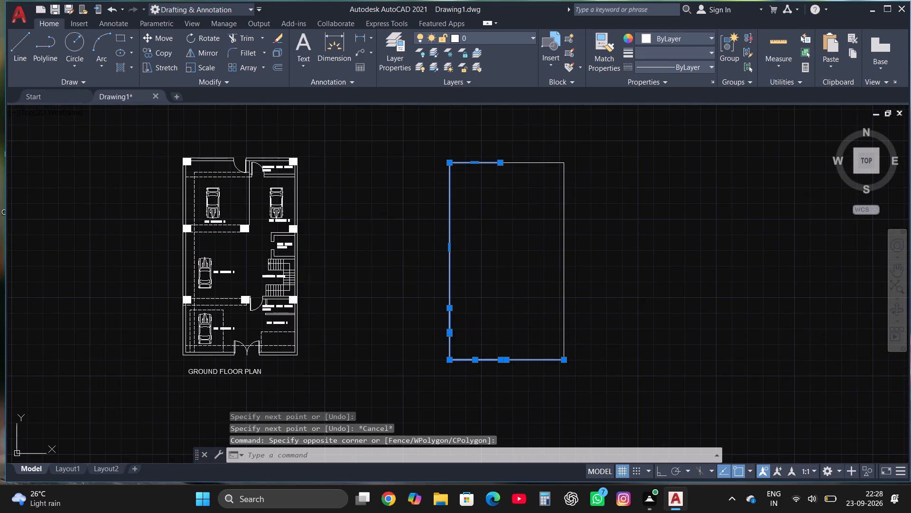
# With ortho on, rotate the whole copied outline 270° about a point inside it so its long sides run horizontally.
pyautogui.click(583, 382)
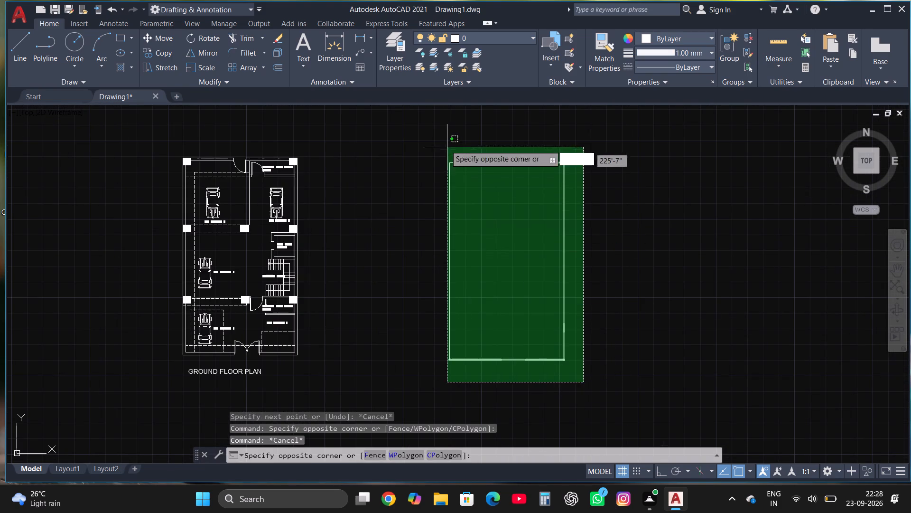
pyautogui.click(431, 135)
pyautogui.click(208, 33)
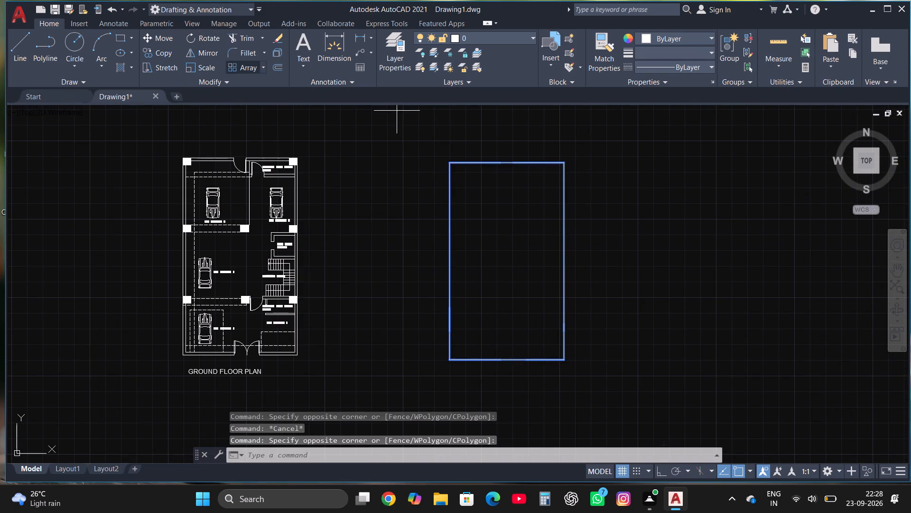
pyautogui.click(483, 229)
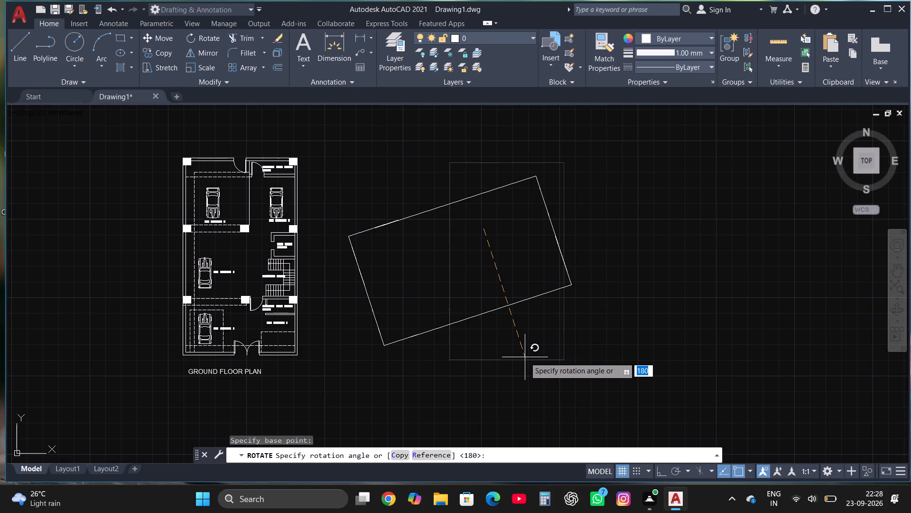
pyautogui.press('F8')
pyautogui.click(525, 357)
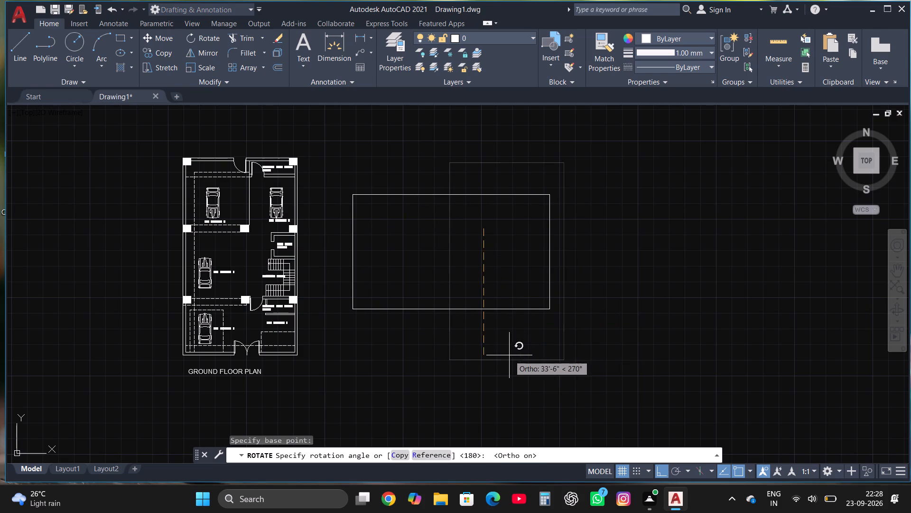
pyautogui.click(509, 355)
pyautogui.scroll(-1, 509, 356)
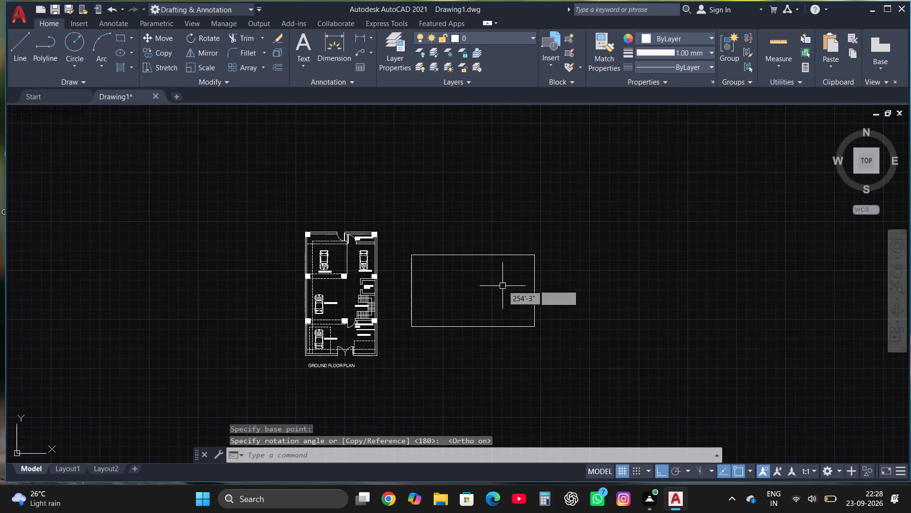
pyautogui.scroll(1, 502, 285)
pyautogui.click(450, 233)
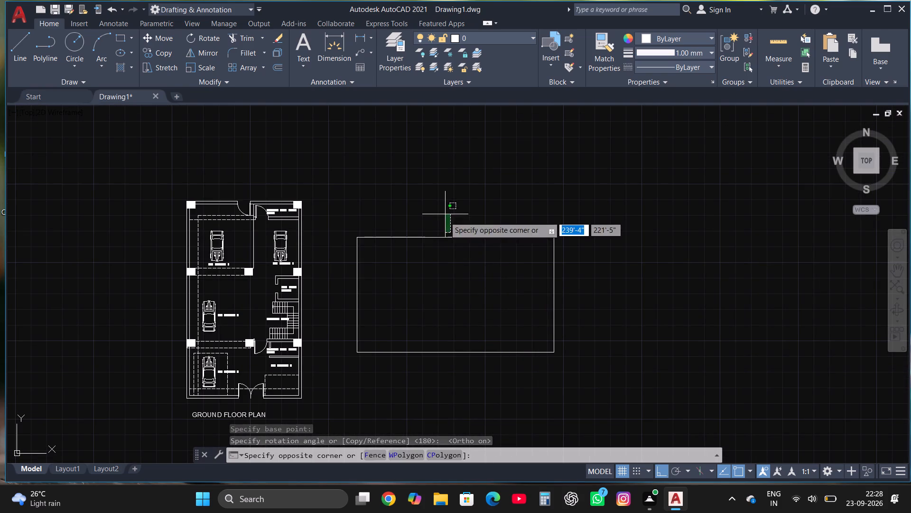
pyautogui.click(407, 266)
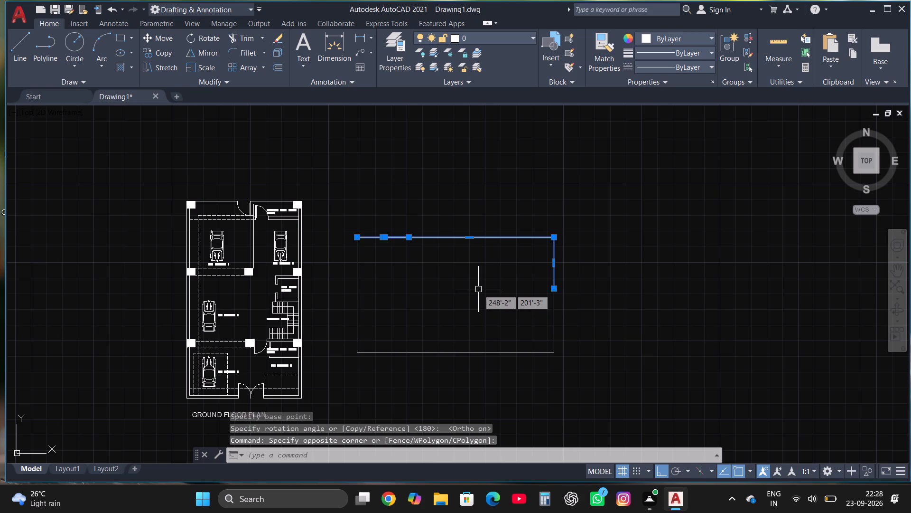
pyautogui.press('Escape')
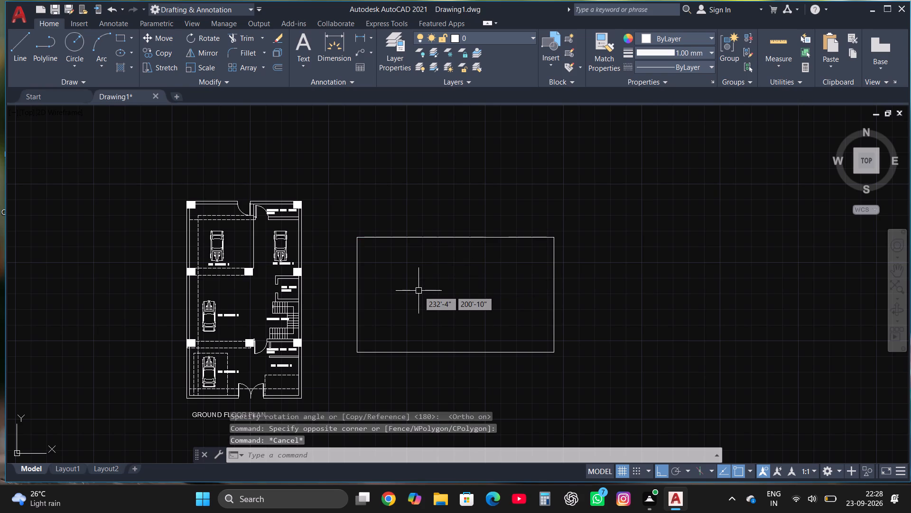
# Draw a rectangle over the rotated outline, from its upper-left corner to its lower-right corner.
pyautogui.click(117, 35)
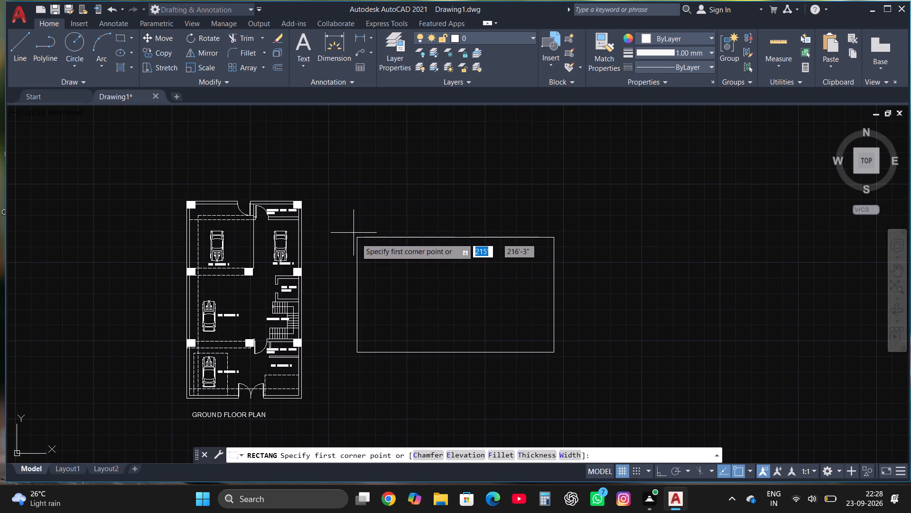
pyautogui.click(356, 239)
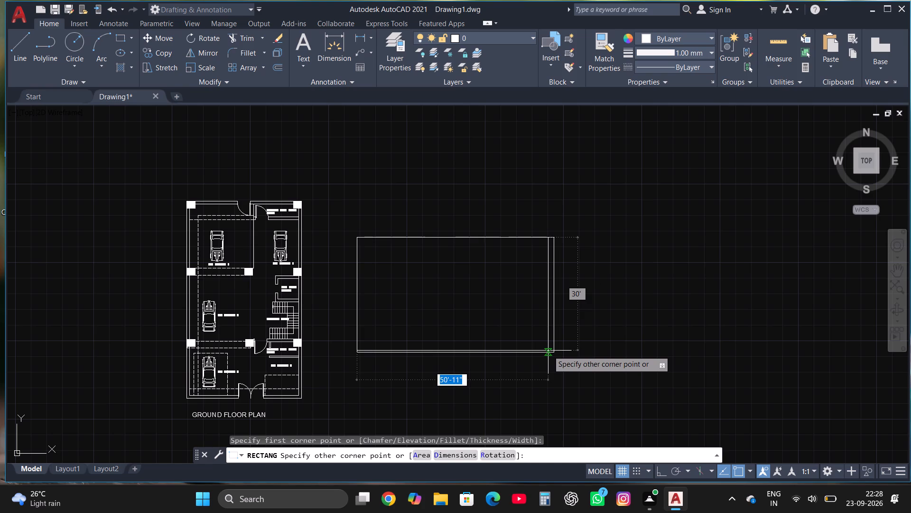
pyautogui.click(553, 352)
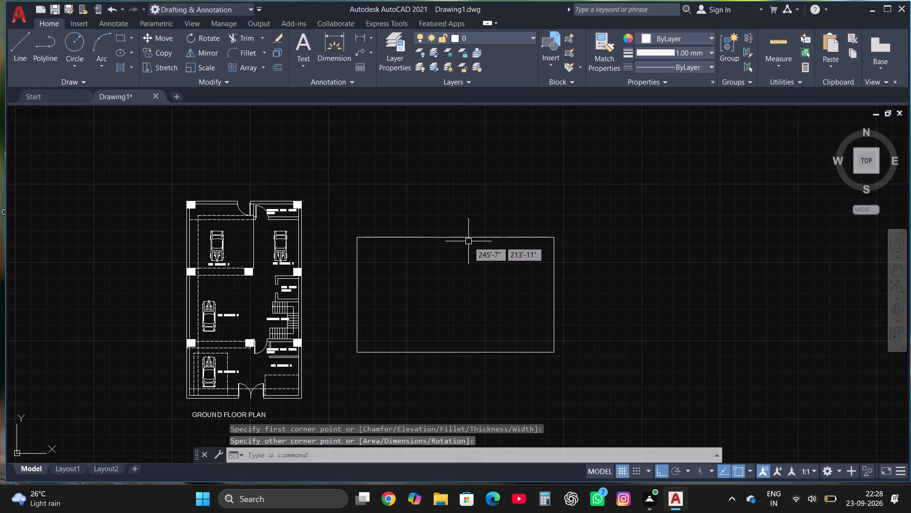
# Offset the new outline rectangle 9" inward to form the outer wall thickness.
pyautogui.click(468, 241)
pyautogui.click(465, 227)
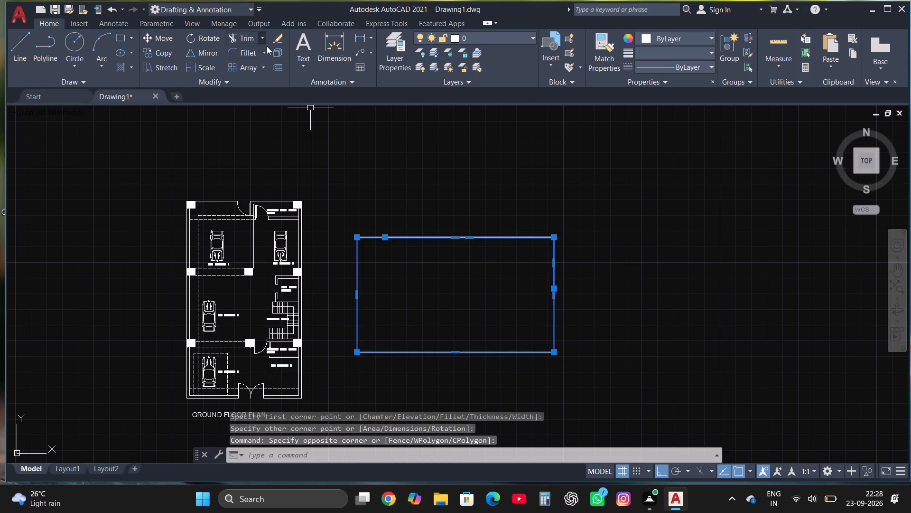
pyautogui.click(279, 65)
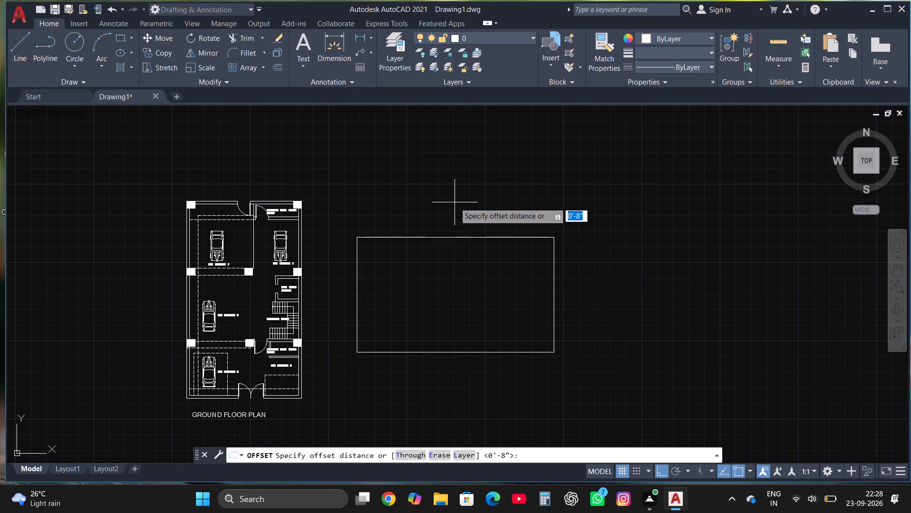
pyautogui.click(492, 239)
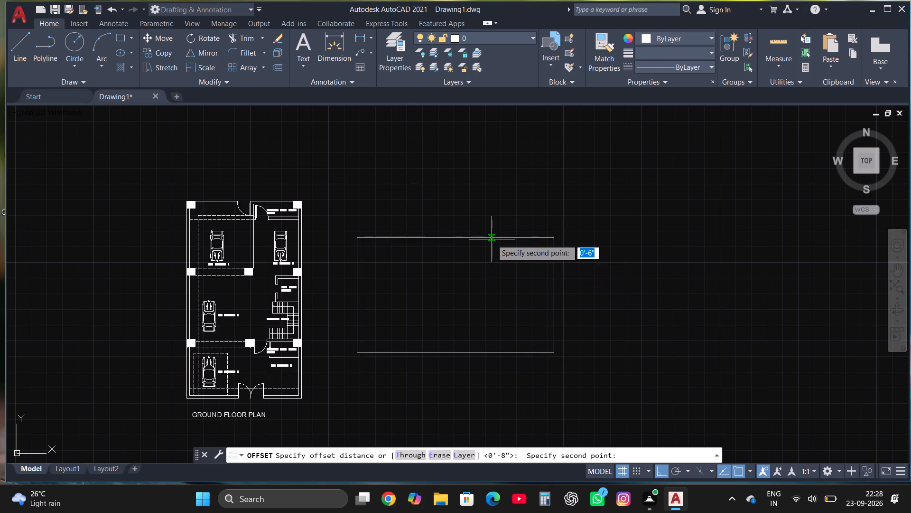
pyautogui.click(492, 247)
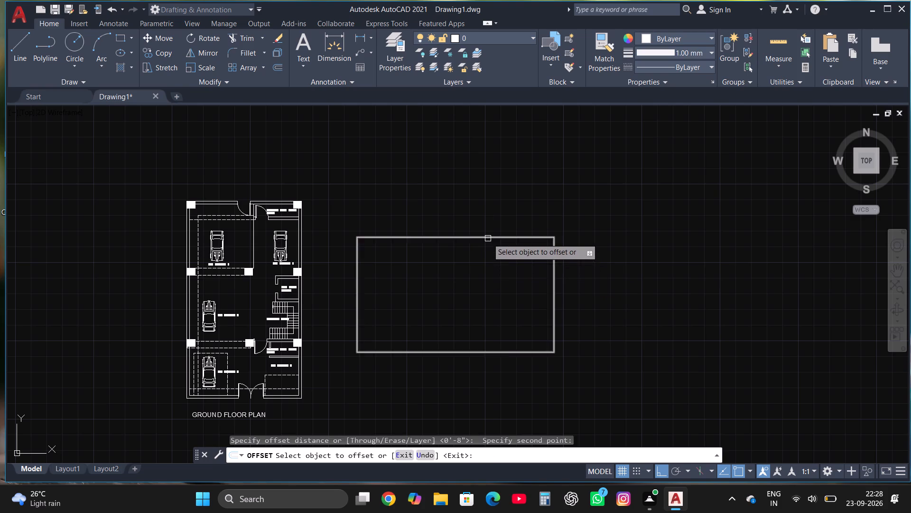
pyautogui.click(488, 237)
pyautogui.write('9"')
pyautogui.press('Return')
pyautogui.press('Escape')
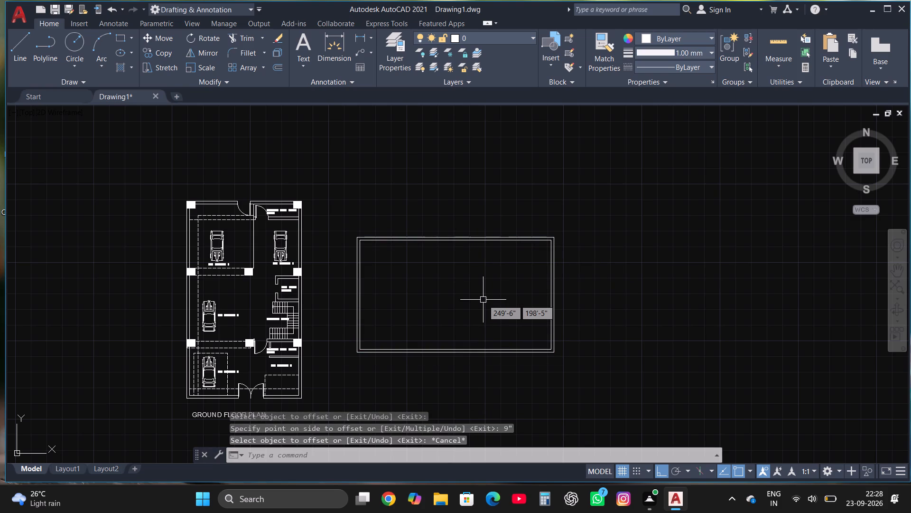
# Start a line at the inner wall's upper-left corner and run it 18' along the top wall and 18' down.
pyautogui.scroll(1, 452, 254)
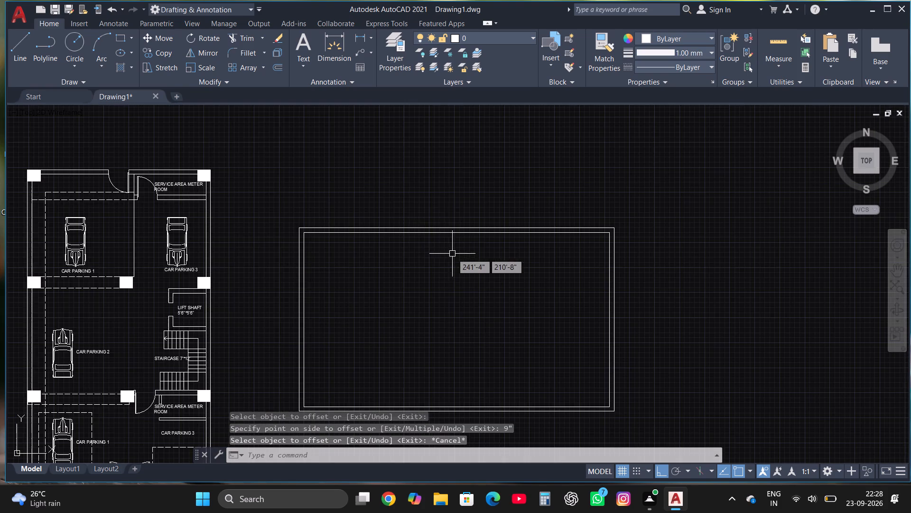
pyautogui.click(28, 32)
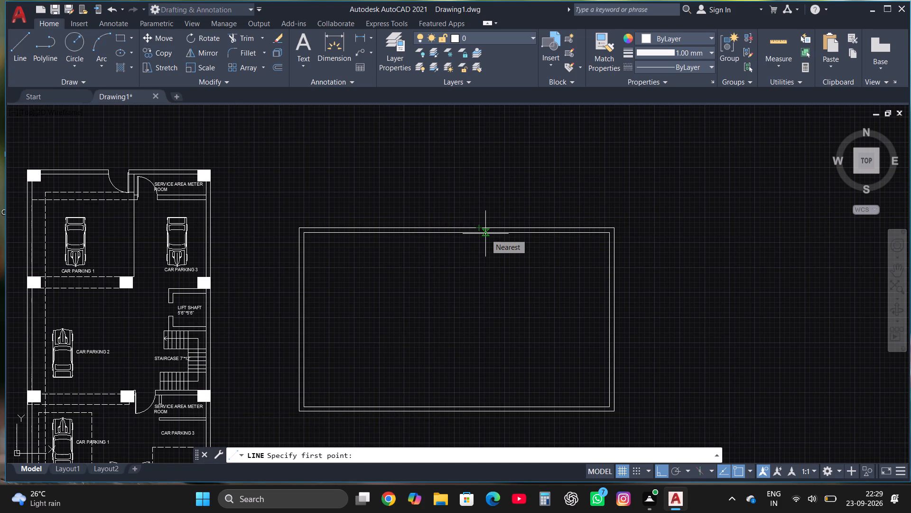
pyautogui.scroll(1, 288, 248)
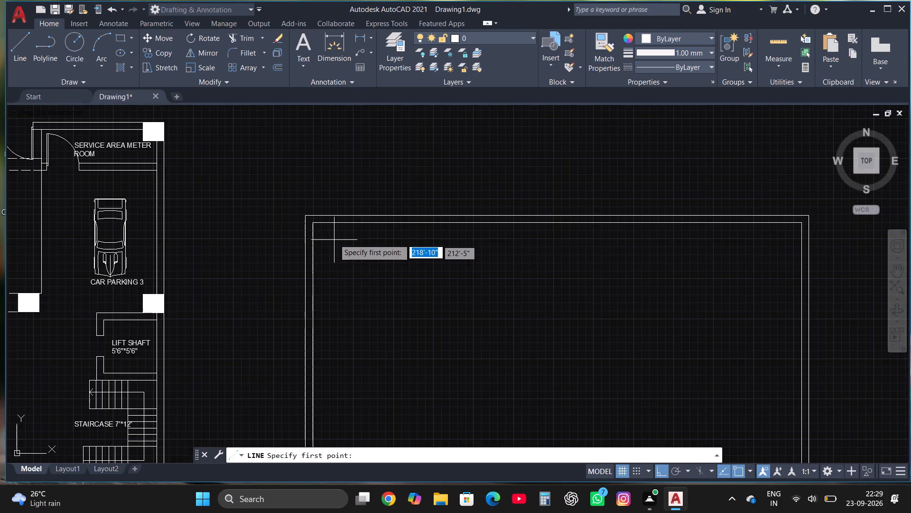
pyautogui.click(313, 225)
pyautogui.write("18'")
pyautogui.press('Return')
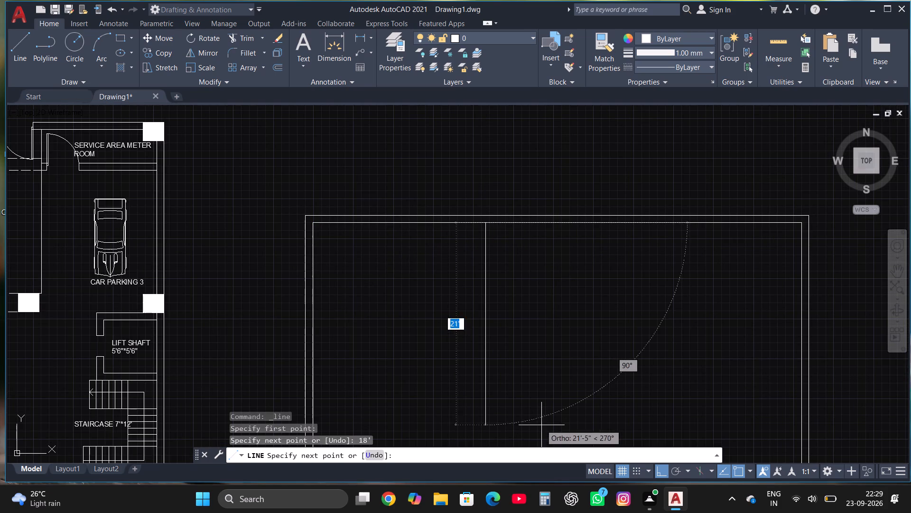
pyautogui.write("18'")
pyautogui.press('Return')
# Continue the partition line 2' further down, and run it left across and past the outer wall.
pyautogui.scroll(-3, 376, 354)
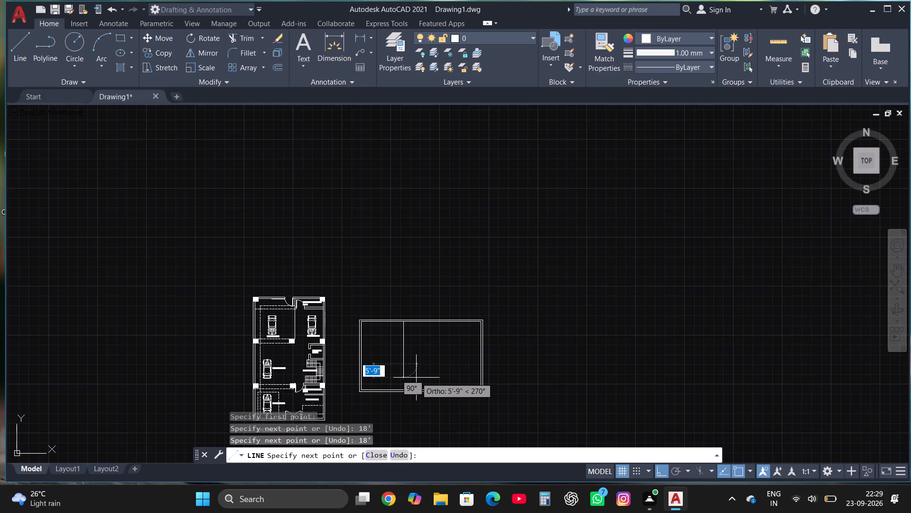
pyautogui.write("2'")
pyautogui.press('Return')
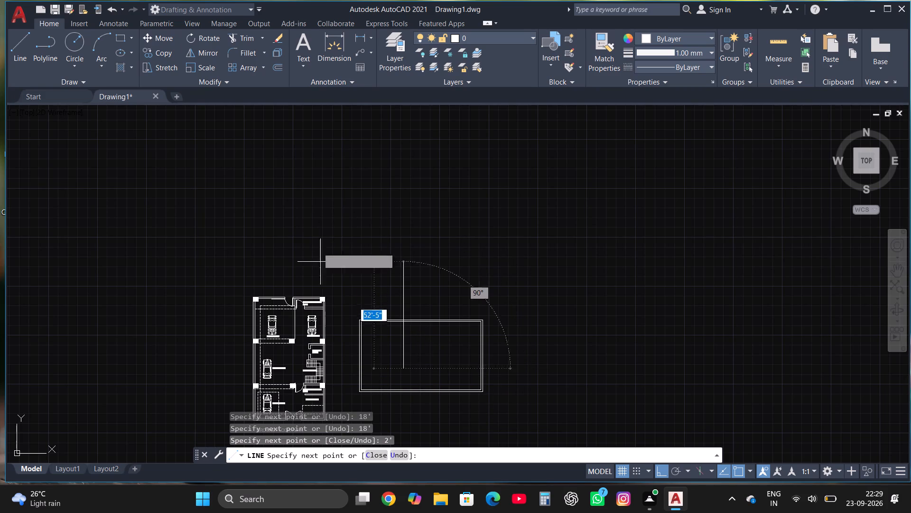
pyautogui.scroll(1, 364, 376)
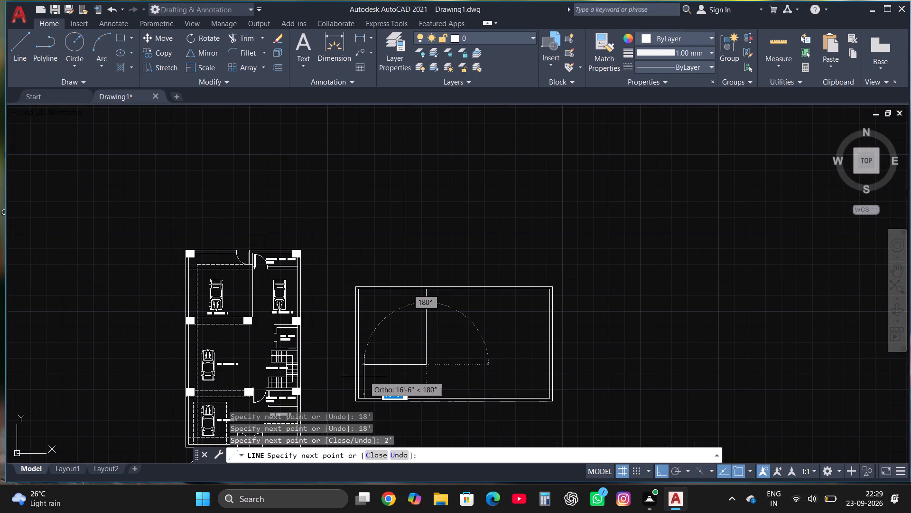
pyautogui.scroll(3, 364, 376)
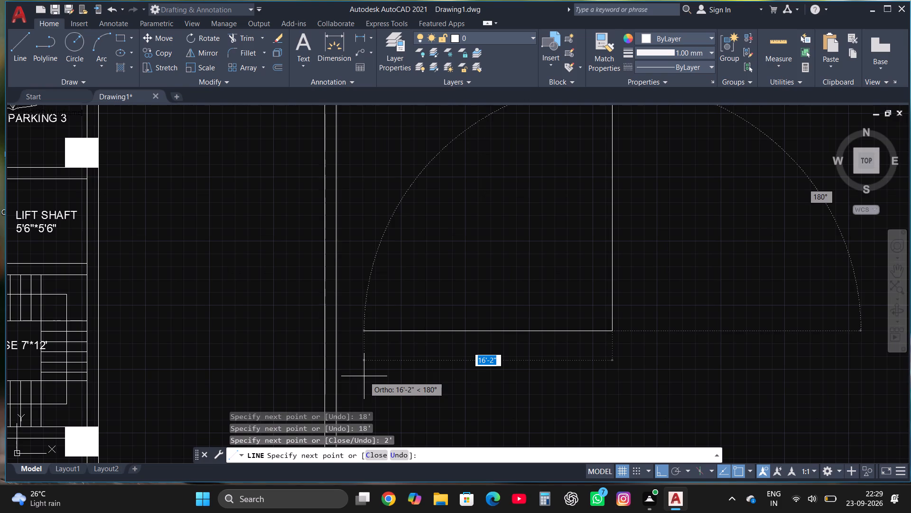
pyautogui.click(280, 367)
pyautogui.press('Escape')
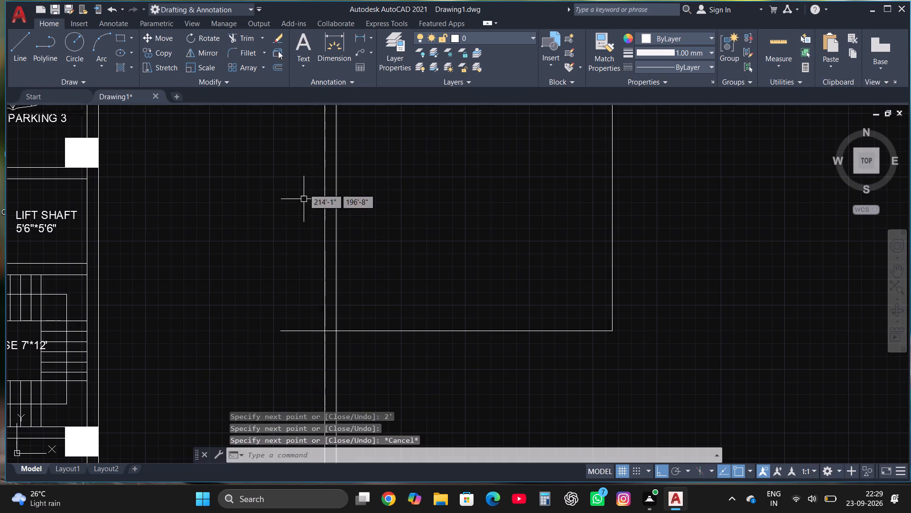
# Trim the part of the horizontal partition line that sticks out beyond the outer wall.
pyautogui.click(233, 38)
pyautogui.click(306, 341)
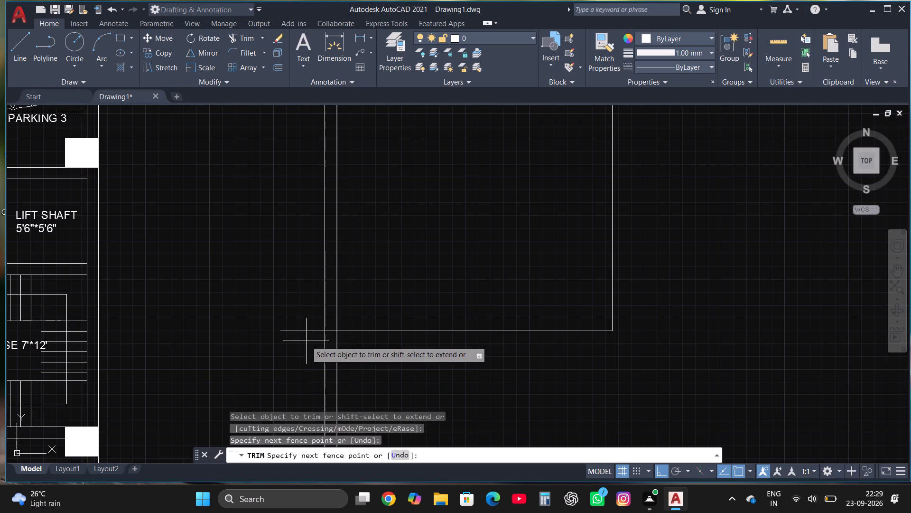
pyautogui.click(295, 293)
pyautogui.press('`')
pyautogui.press('Escape')
# Offset the room's vertical partition line 4.5" to its right side, away from the room.
pyautogui.scroll(-5, 295, 293)
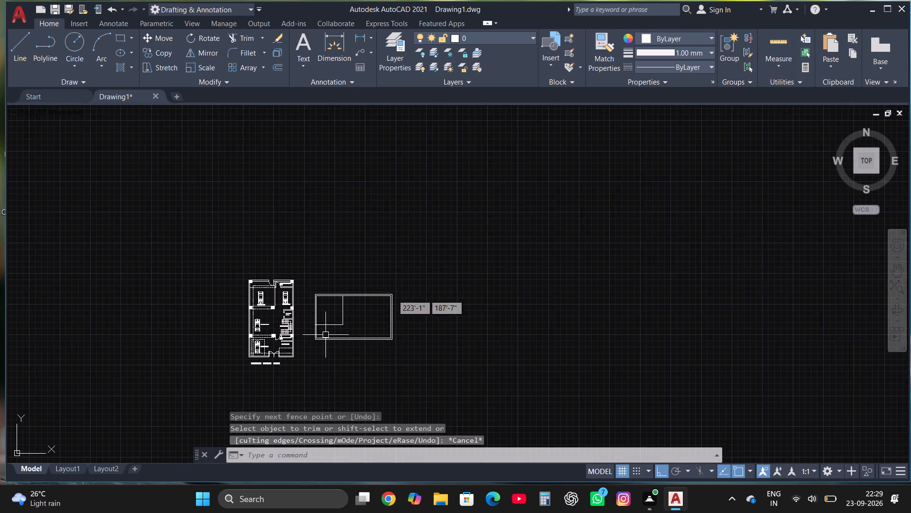
pyautogui.scroll(2, 399, 285)
pyautogui.scroll(-2, 399, 285)
pyautogui.scroll(2, 367, 333)
pyautogui.click(335, 322)
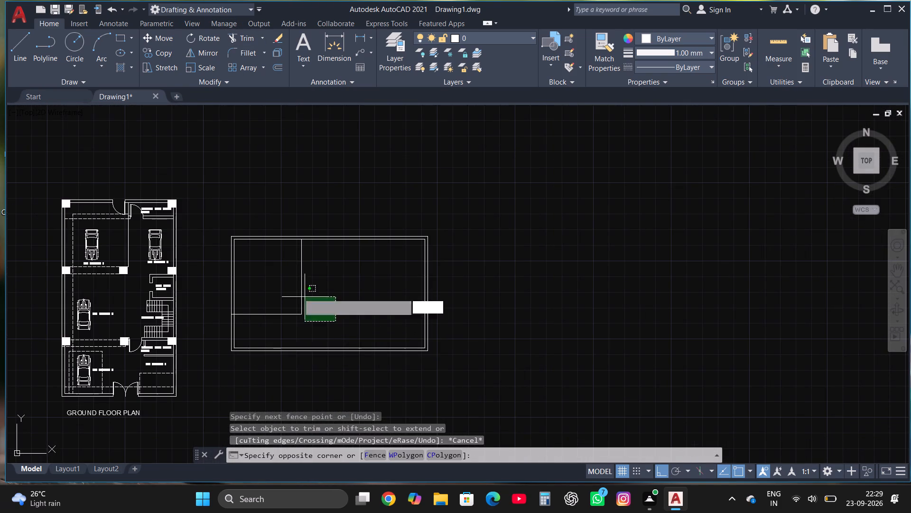
pyautogui.click(261, 266)
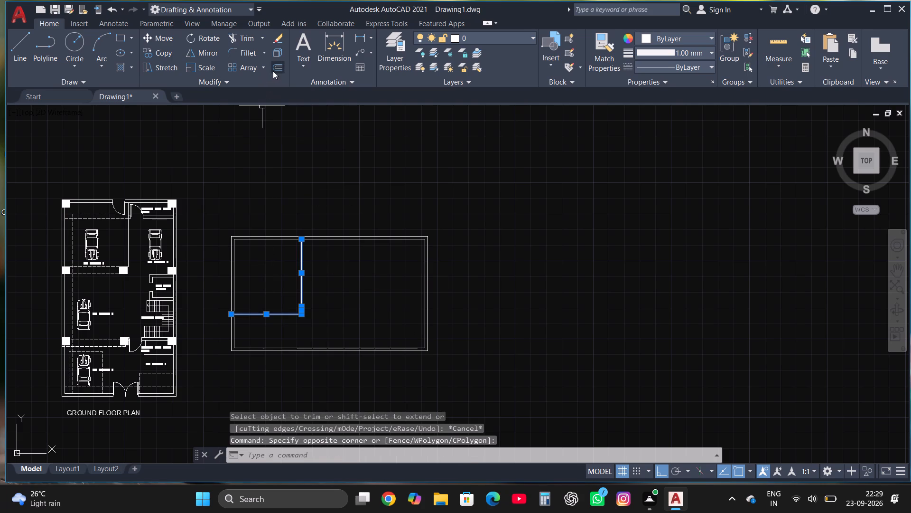
pyautogui.click(273, 71)
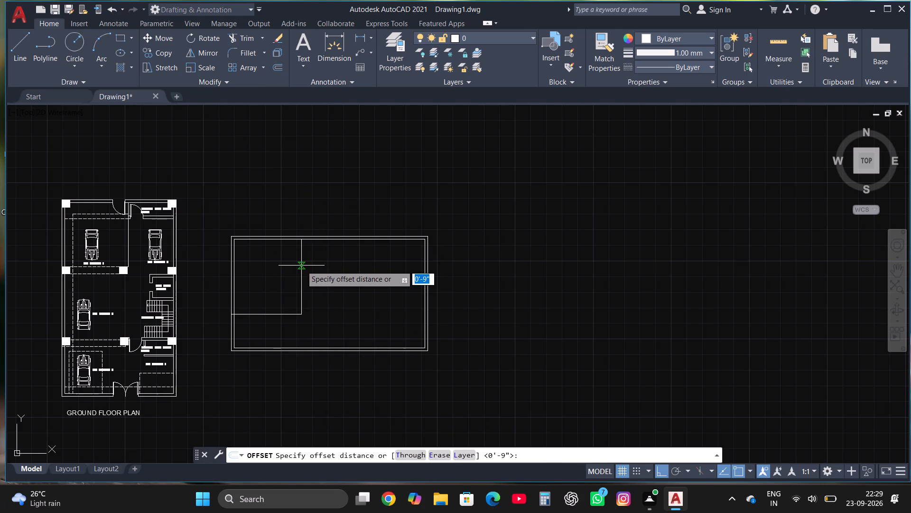
pyautogui.click(301, 266)
pyautogui.click(311, 267)
pyautogui.click(301, 261)
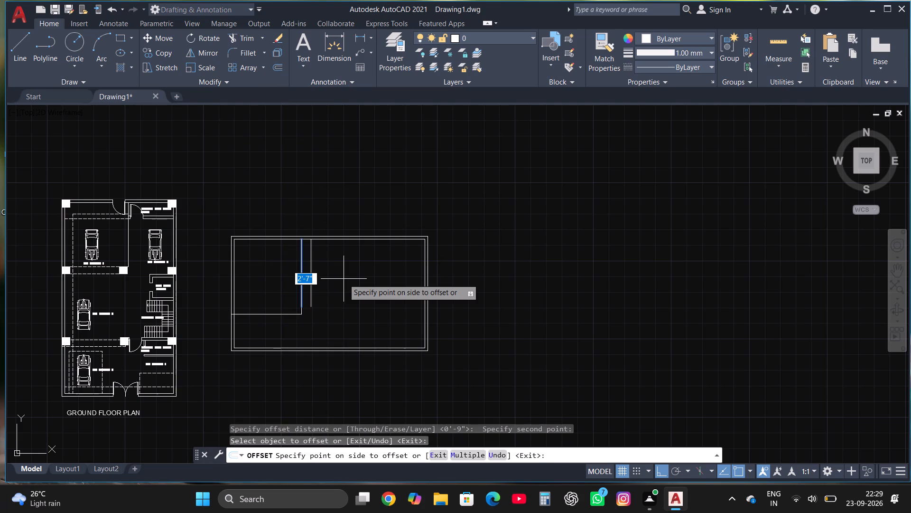
pyautogui.write('4.5"')
pyautogui.press('Return')
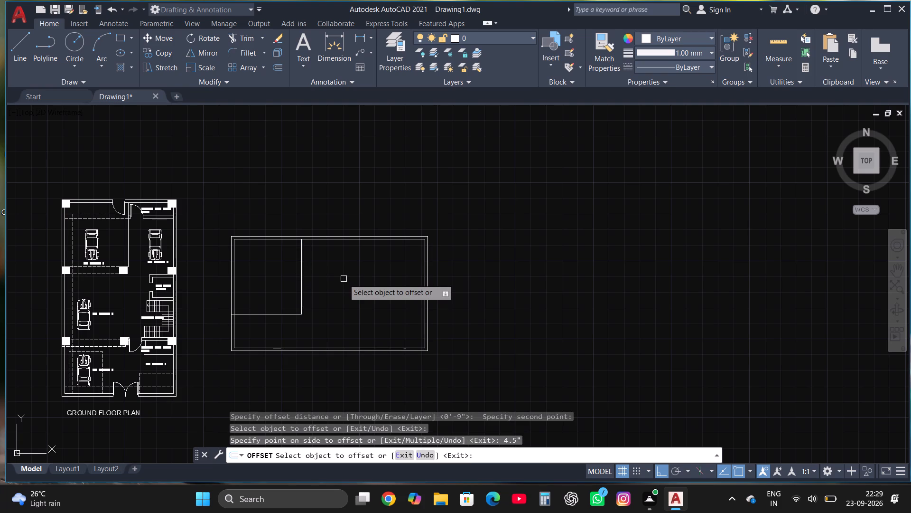
# Offset the room's horizontal partition line 4.5" downward, outside the room.
pyautogui.click(281, 317)
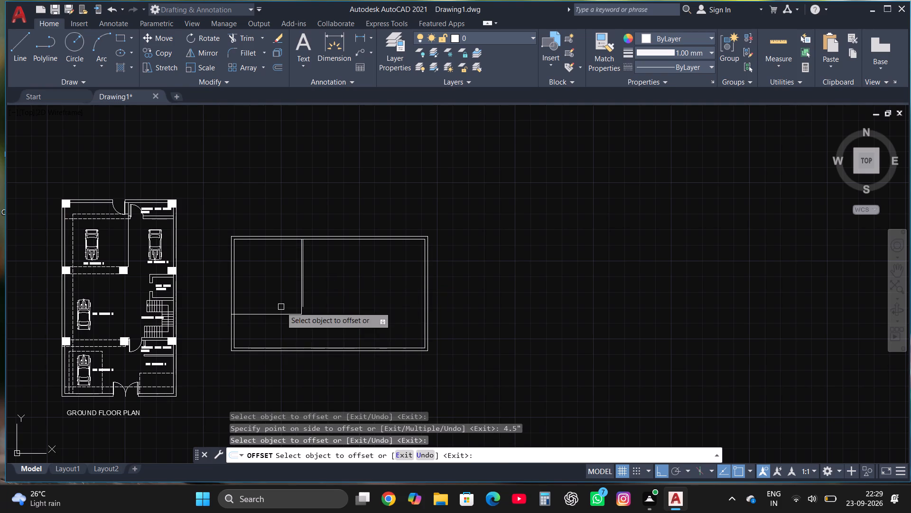
pyautogui.click(279, 315)
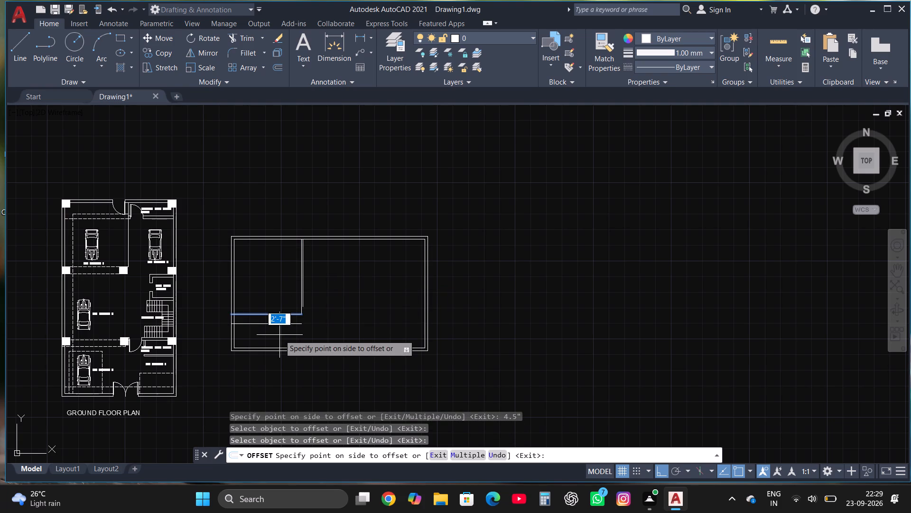
pyautogui.write('4.5"')
pyautogui.press('Return')
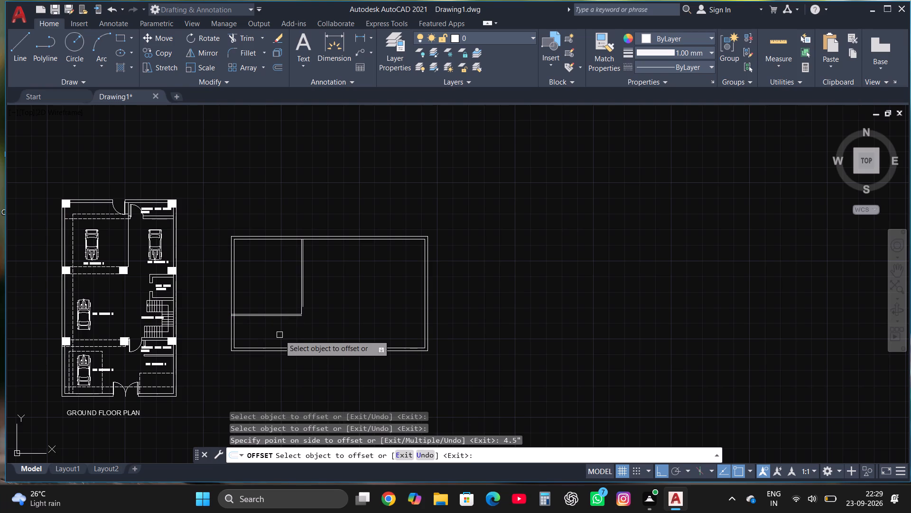
pyautogui.scroll(2, 304, 299)
pyautogui.press('Escape')
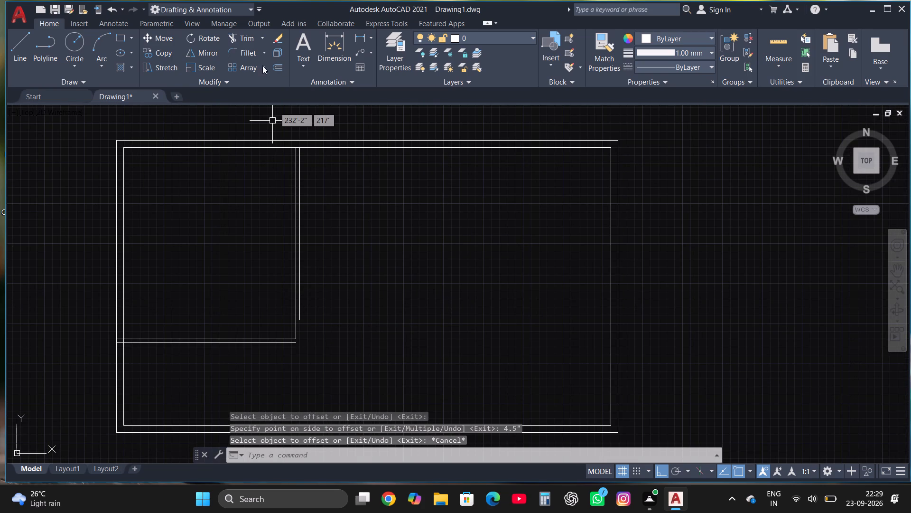
# Fillet the two offset partition lines so they meet in a square corner at the room's lower-right.
pyautogui.click(246, 50)
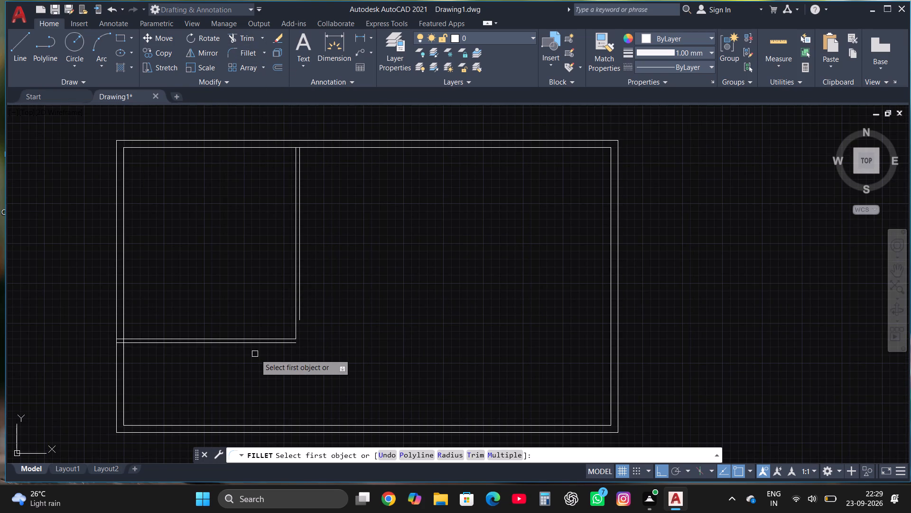
pyautogui.click(261, 342)
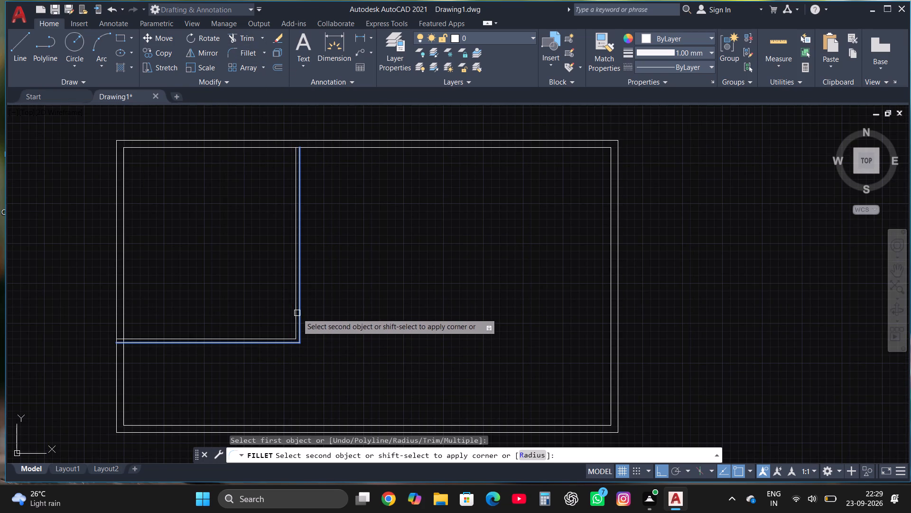
pyautogui.click(297, 313)
pyautogui.press('Escape')
pyautogui.scroll(-2, 316, 323)
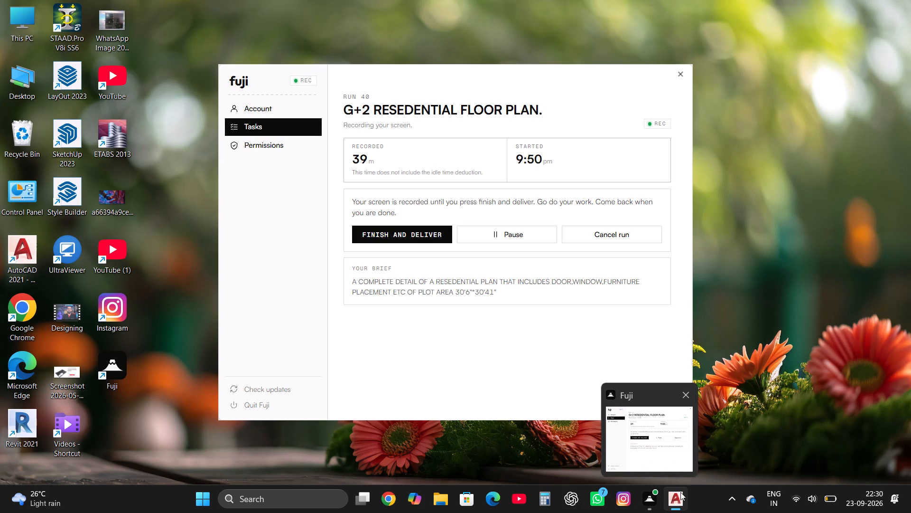
# Draw a vertical line from the room's outer lower-right partition corner down past the lower outer wall.
pyautogui.press('Escape')
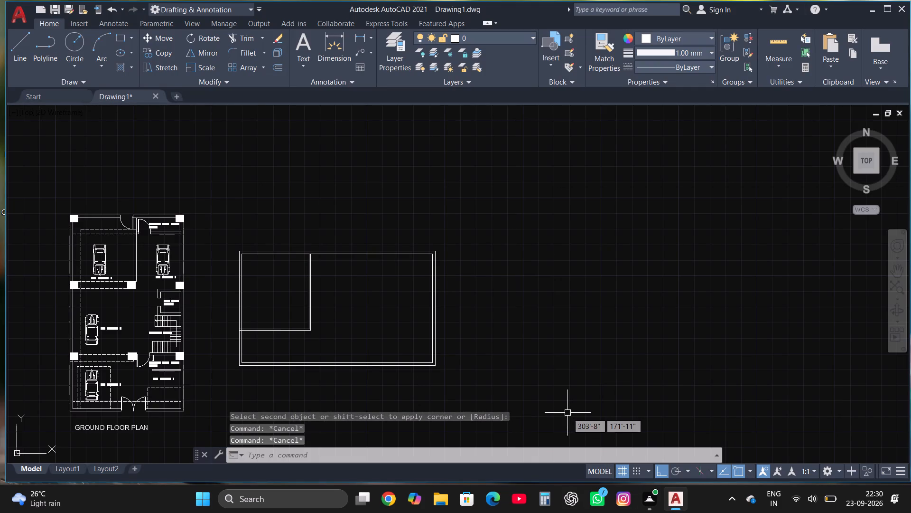
pyautogui.scroll(-1, 567, 413)
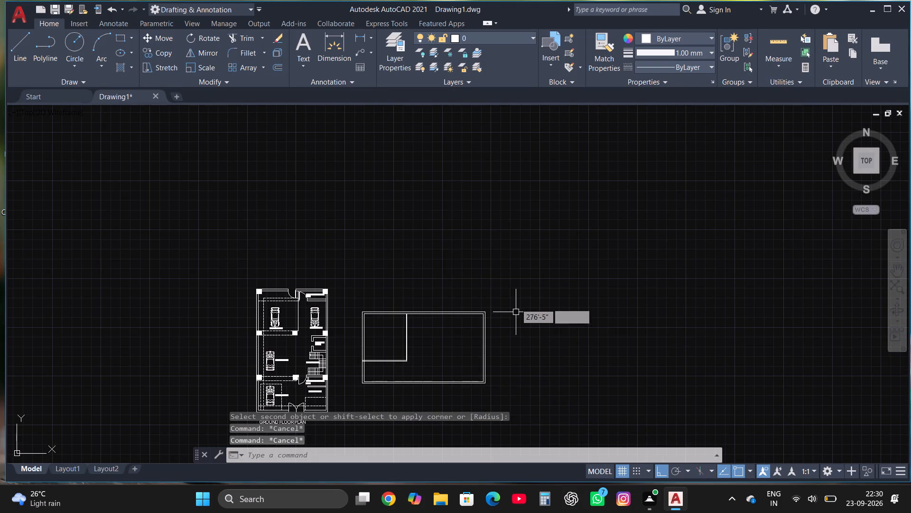
pyautogui.scroll(-1, 516, 297)
pyautogui.scroll(1, 487, 336)
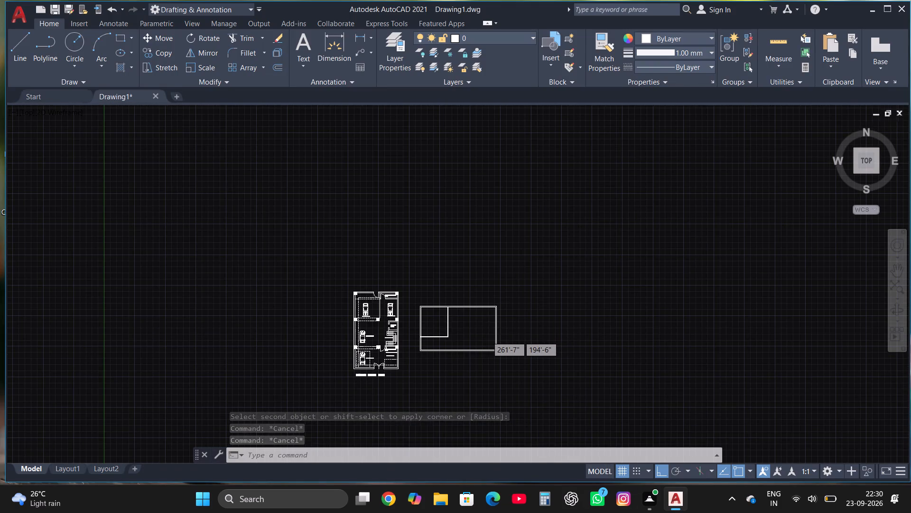
pyautogui.scroll(2, 487, 336)
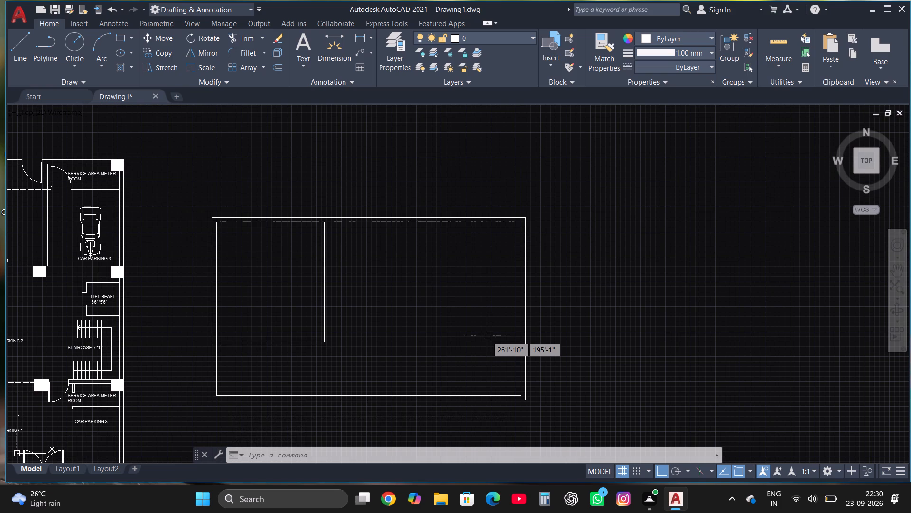
pyautogui.scroll(1, 487, 336)
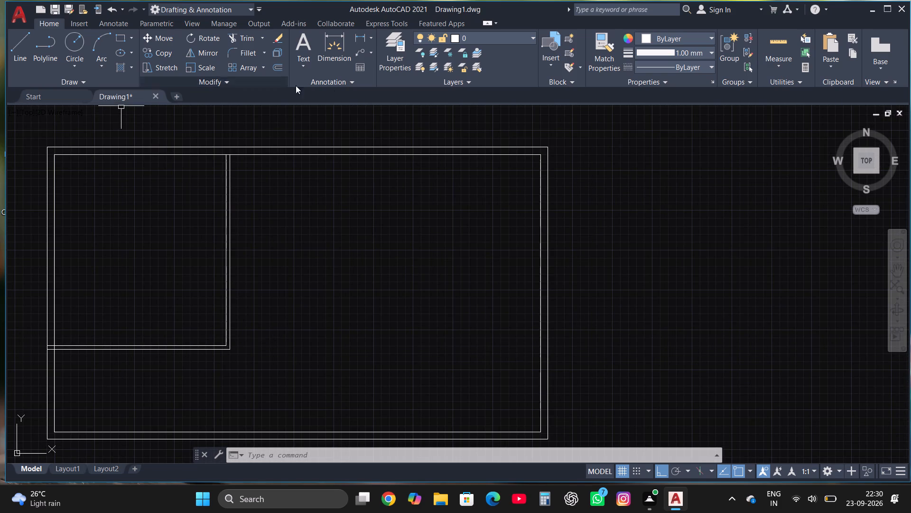
pyautogui.click(19, 53)
pyautogui.scroll(-1, 493, 207)
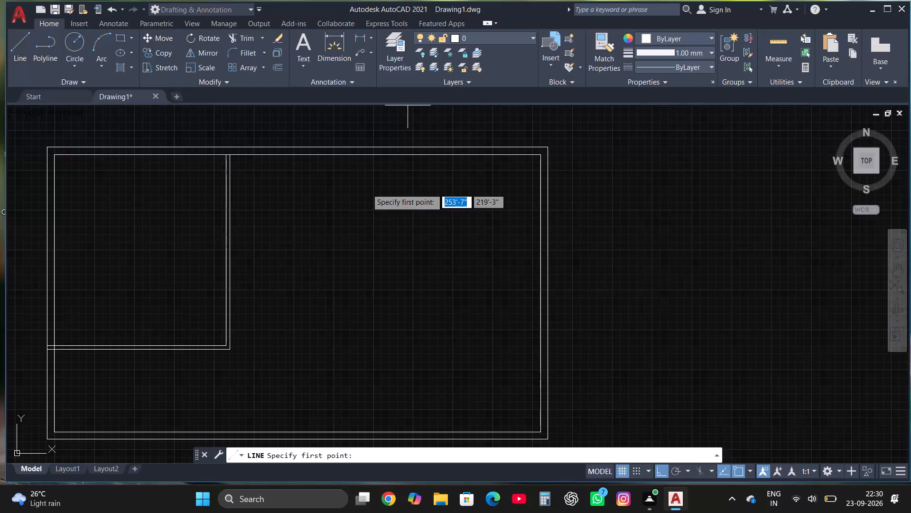
pyautogui.scroll(-2, 364, 297)
pyautogui.scroll(2, 275, 390)
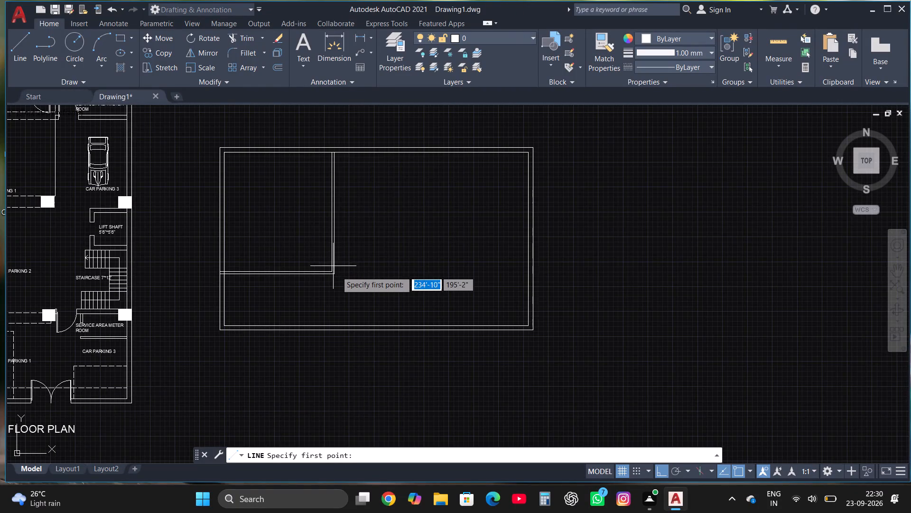
pyautogui.click(335, 274)
pyautogui.scroll(2, 322, 352)
pyautogui.click(322, 353)
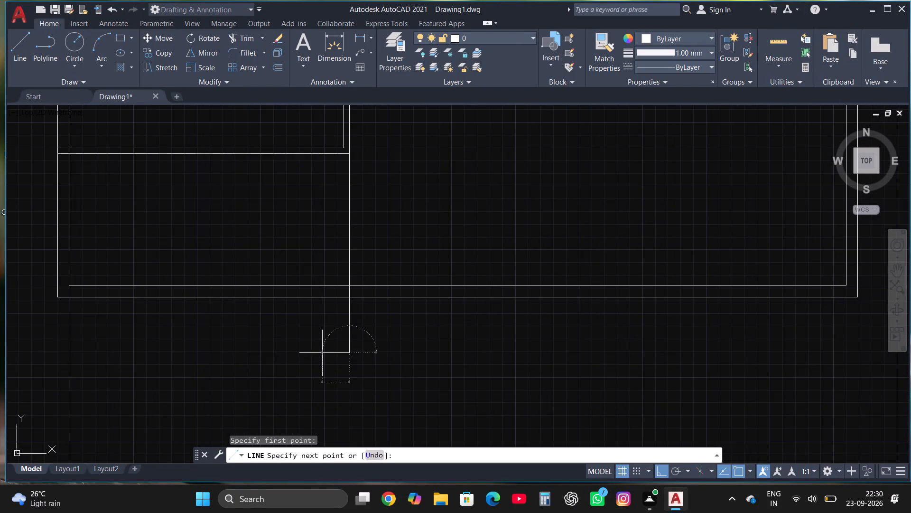
# Draw a parallel vertical line from the room's inner lower-right partition corner down past the lower outer wall.
pyautogui.click(19, 44)
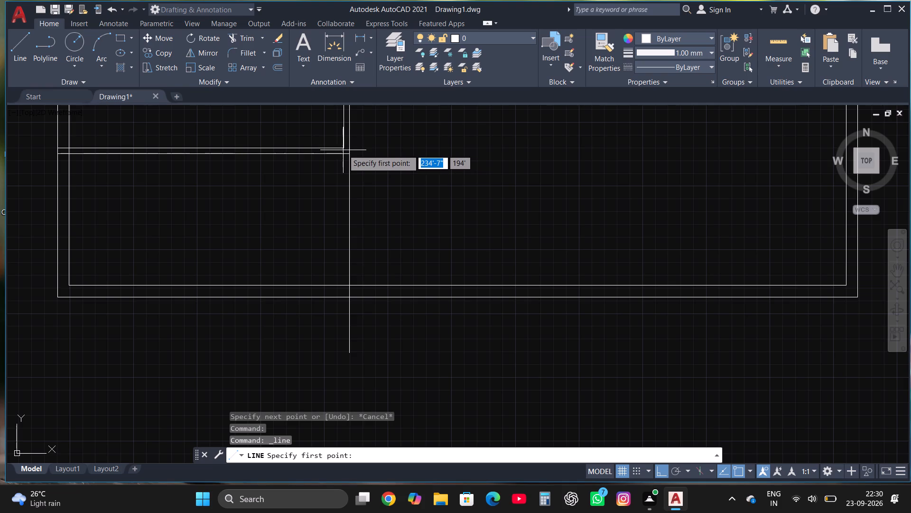
pyautogui.scroll(3, 343, 145)
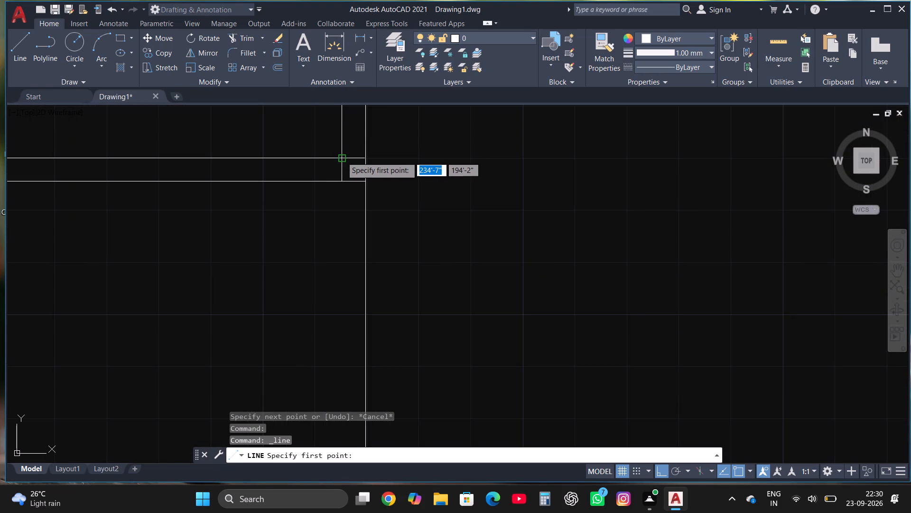
pyautogui.click(342, 157)
pyautogui.scroll(-2, 332, 253)
pyautogui.scroll(-2, 334, 421)
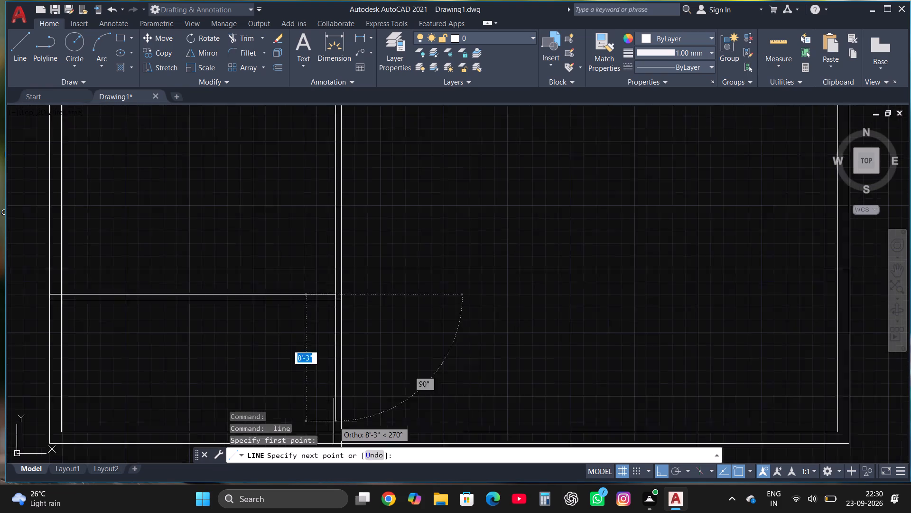
pyautogui.scroll(-3, 331, 436)
pyautogui.click(332, 443)
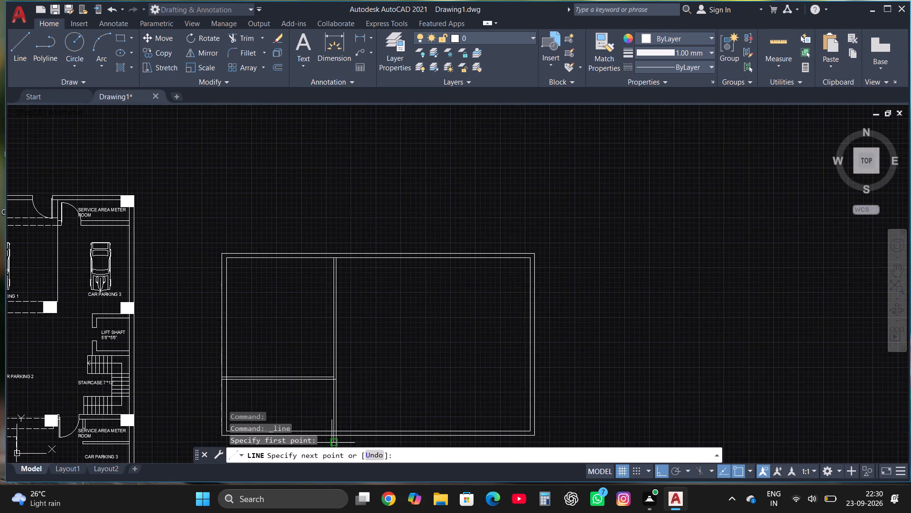
pyautogui.press('Escape')
# Trim both new vertical partition lines back to the inner face of the lower outer wall.
pyautogui.scroll(-2, 354, 354)
pyautogui.scroll(4, 349, 392)
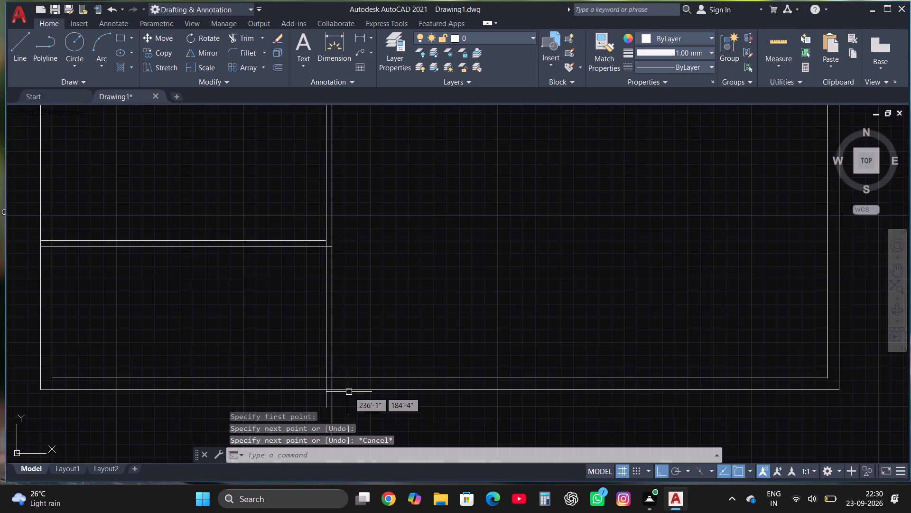
pyautogui.click(242, 41)
pyautogui.click(326, 401)
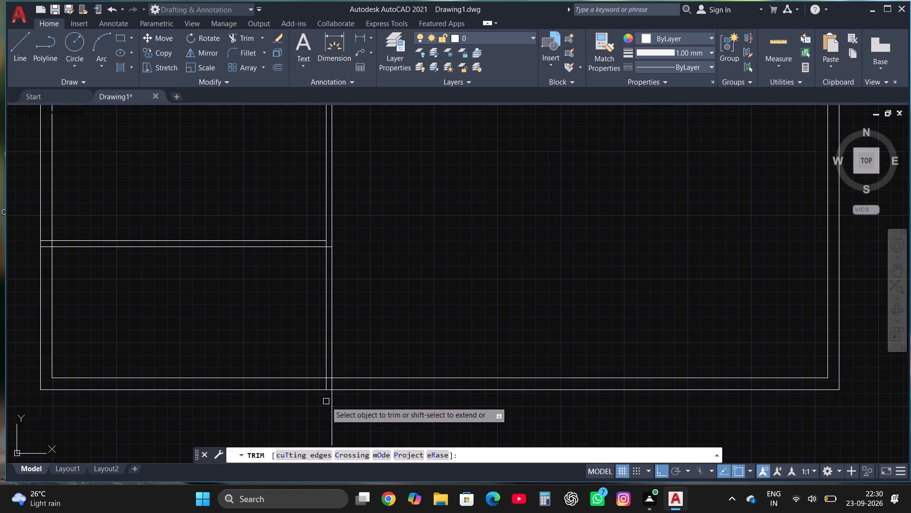
pyautogui.click(330, 405)
pyautogui.click(326, 387)
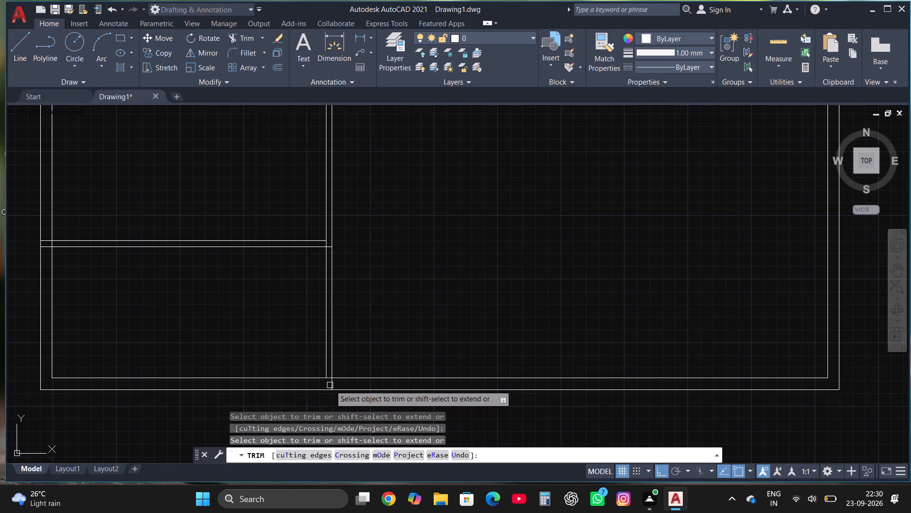
pyautogui.click(332, 384)
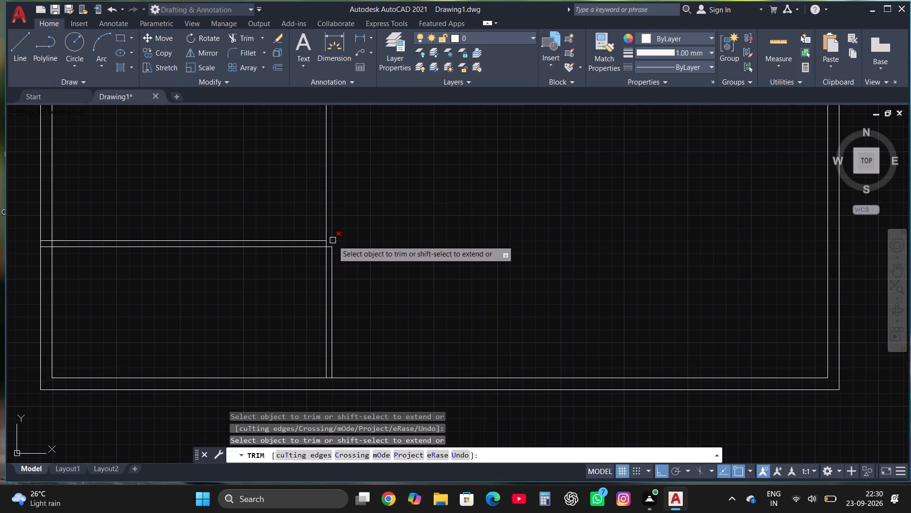
# Trim the end of the lower horizontal partition line where it crosses between the two vertical partition lines.
pyautogui.scroll(4, 327, 247)
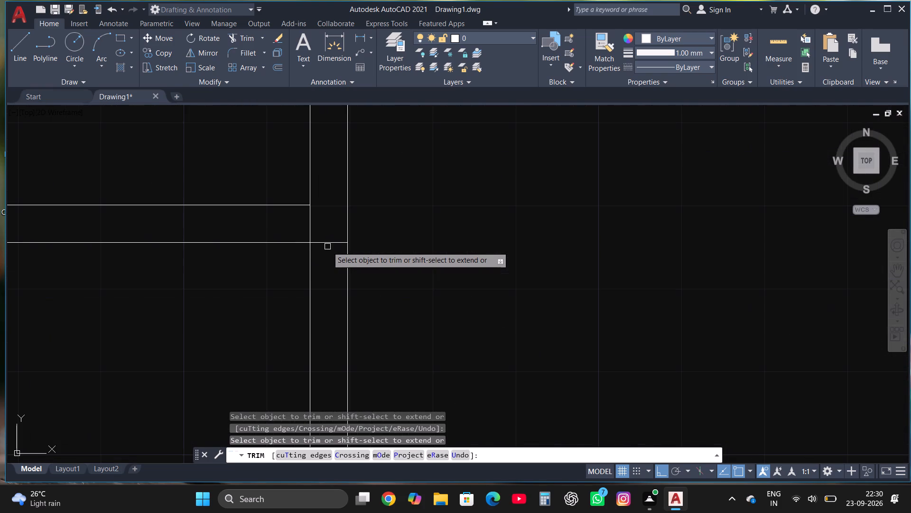
pyautogui.click(327, 247)
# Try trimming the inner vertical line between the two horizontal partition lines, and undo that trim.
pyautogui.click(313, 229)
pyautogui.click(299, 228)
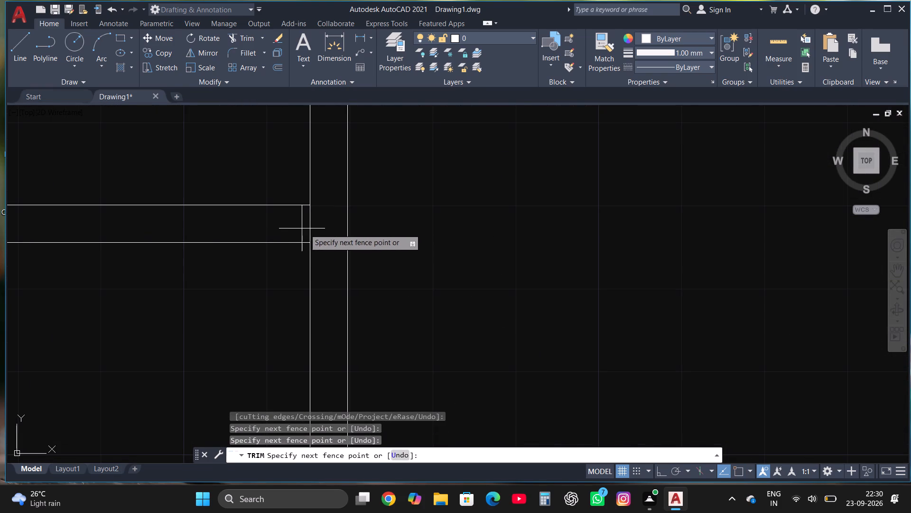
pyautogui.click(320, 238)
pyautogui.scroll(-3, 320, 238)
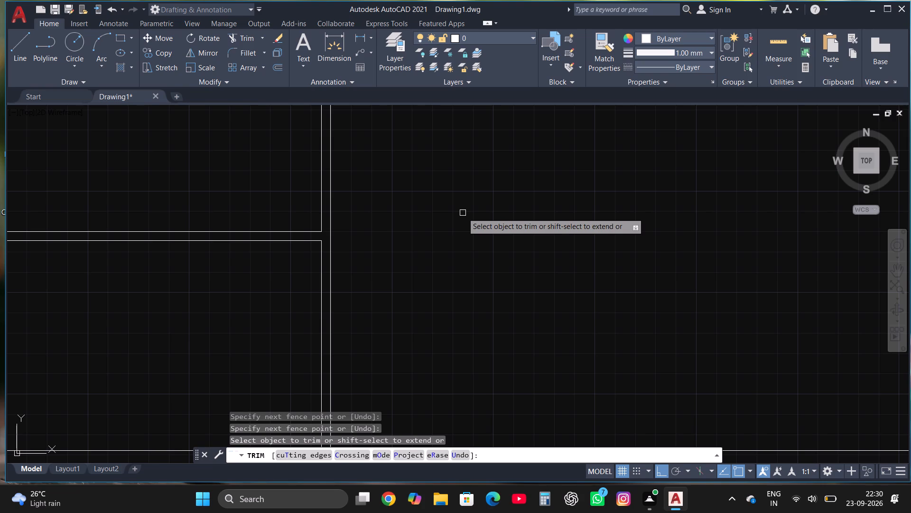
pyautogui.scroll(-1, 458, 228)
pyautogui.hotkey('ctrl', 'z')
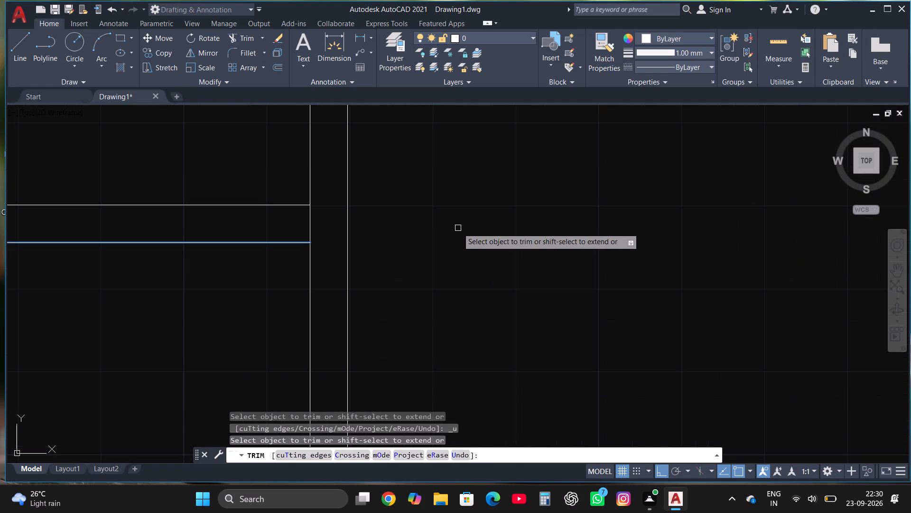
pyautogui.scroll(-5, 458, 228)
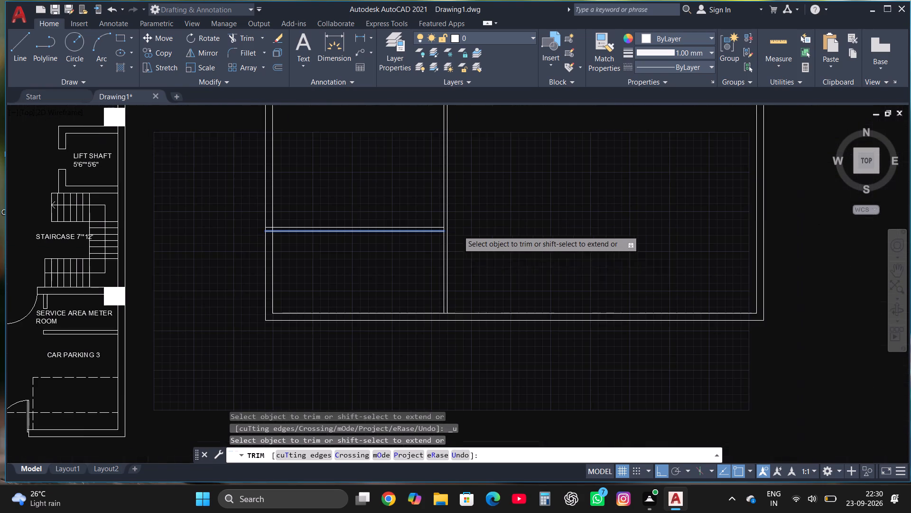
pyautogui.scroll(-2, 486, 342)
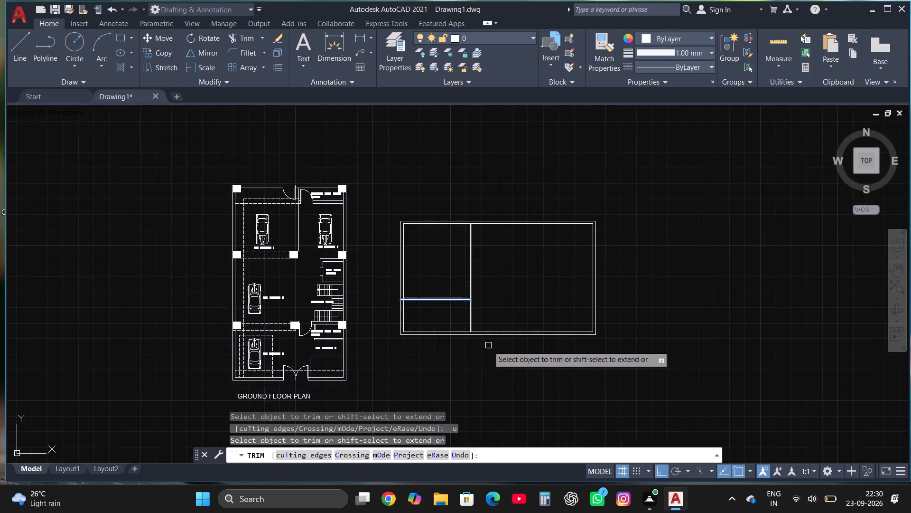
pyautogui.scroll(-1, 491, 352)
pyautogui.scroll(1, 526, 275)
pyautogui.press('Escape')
# Draw room lines from the floor's inner upper-right corner: 6' to the left, 10' down, and about 4'-8" back toward the right wall.
pyautogui.scroll(1, 520, 305)
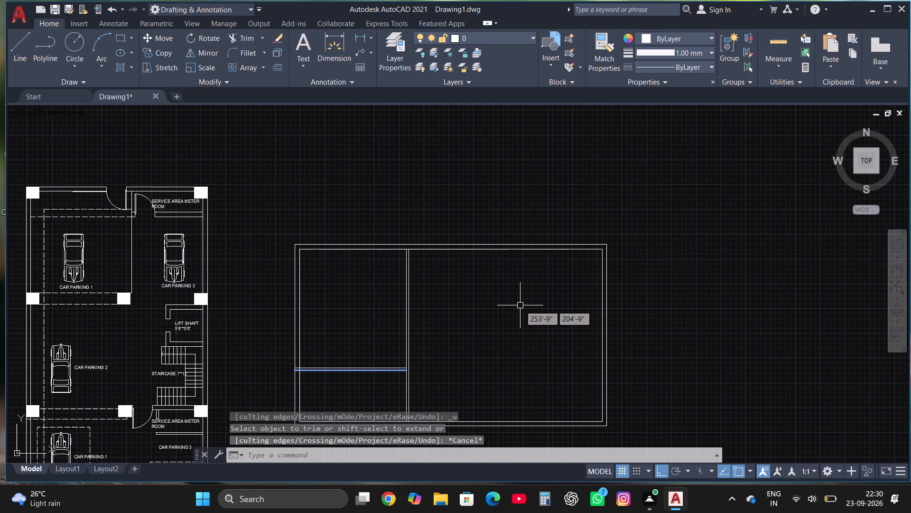
pyautogui.scroll(1, 520, 305)
pyautogui.scroll(-1, 379, 259)
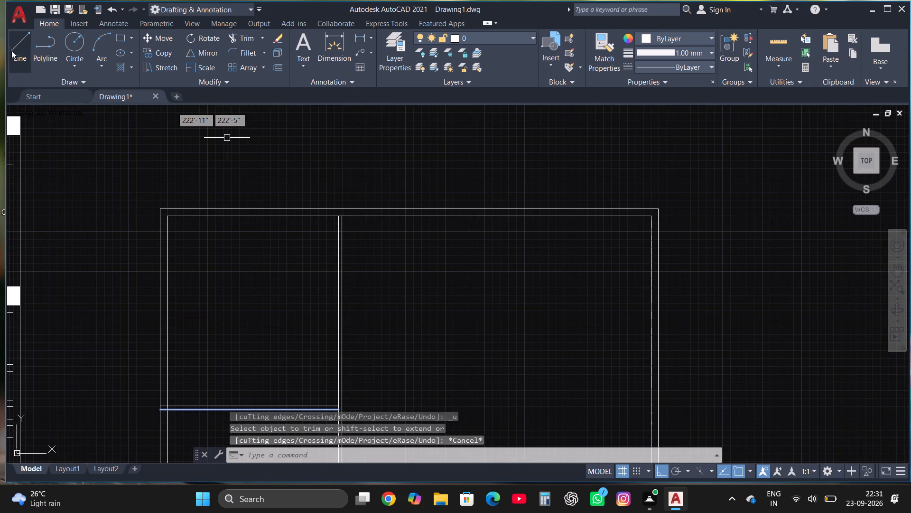
pyautogui.click(15, 50)
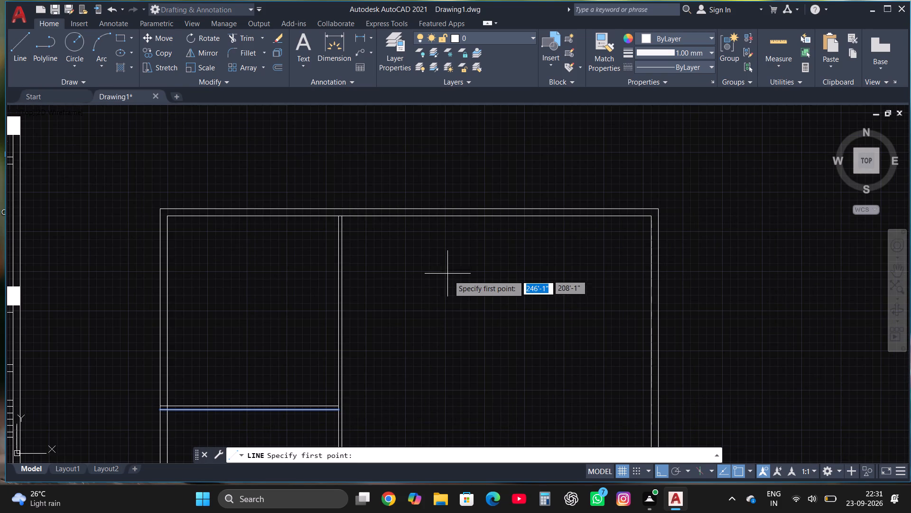
pyautogui.click(651, 216)
pyautogui.write("6'")
pyautogui.press('Return')
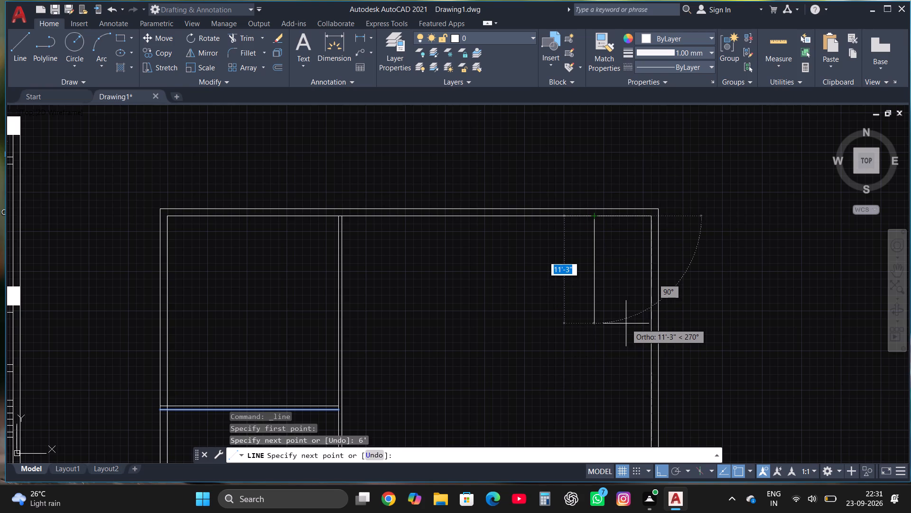
pyautogui.write("10'")
pyautogui.press('Return')
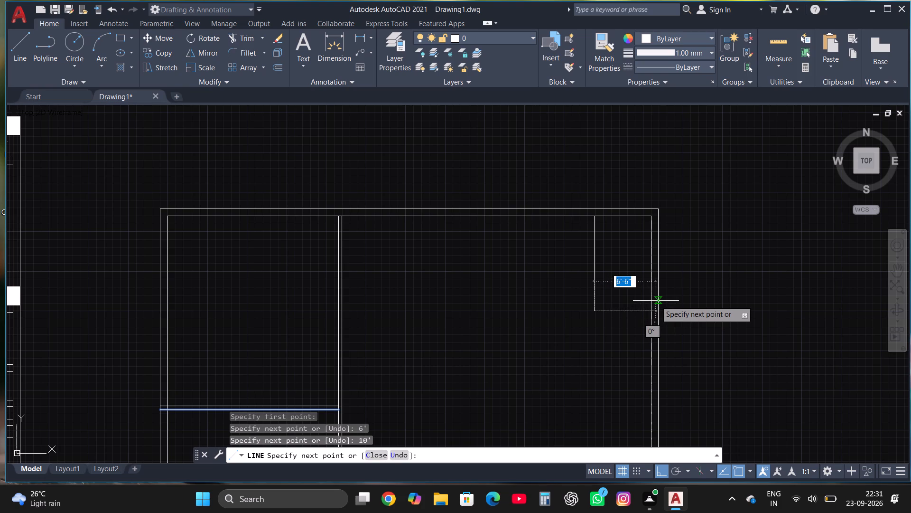
pyautogui.scroll(3, 656, 301)
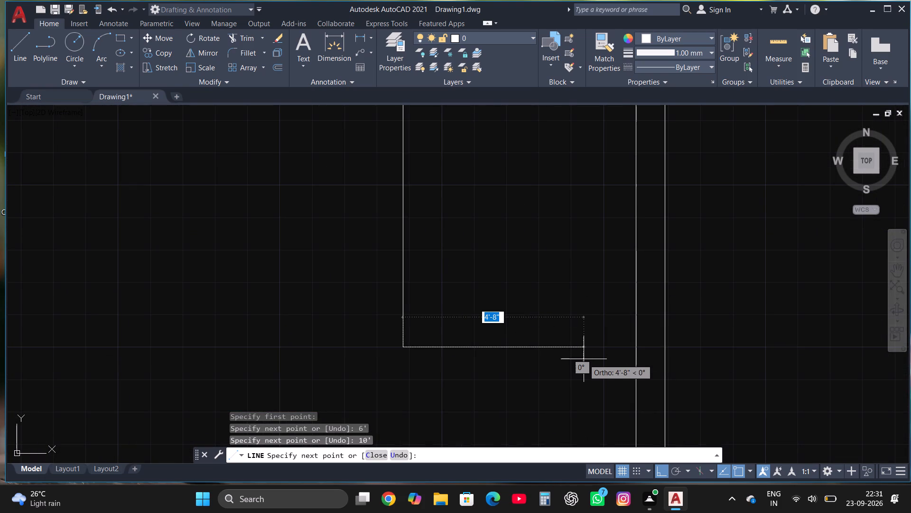
pyautogui.click(584, 359)
pyautogui.press('Escape')
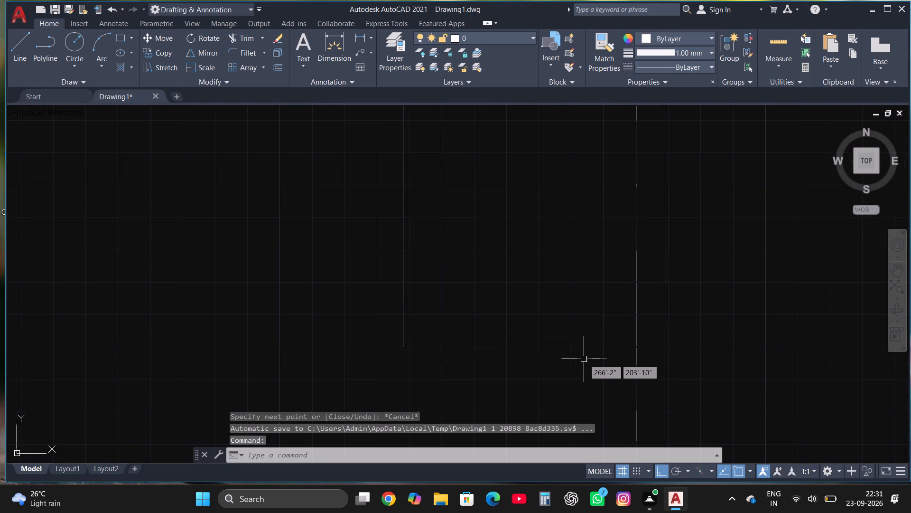
# Offset the new room's 10' vertical line 4.5" to its left side, outside the room.
pyautogui.scroll(-3, 584, 363)
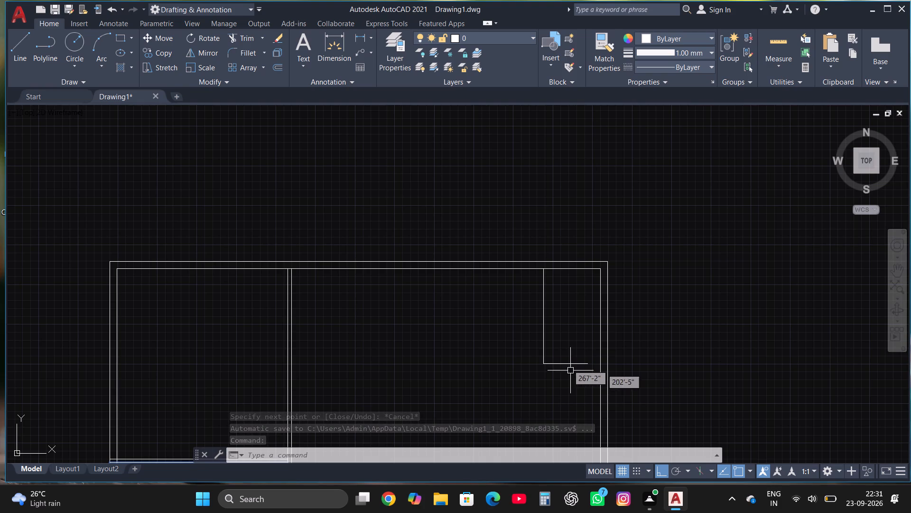
pyautogui.click(543, 324)
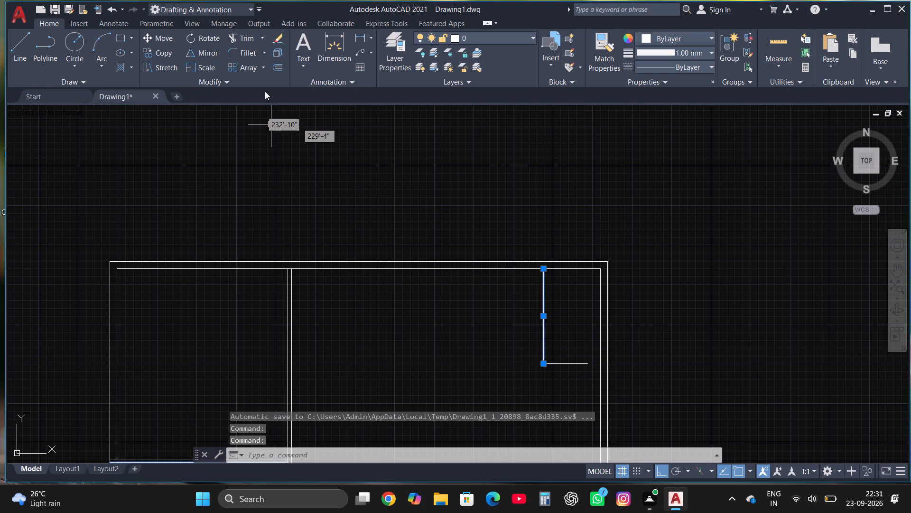
pyautogui.click(276, 74)
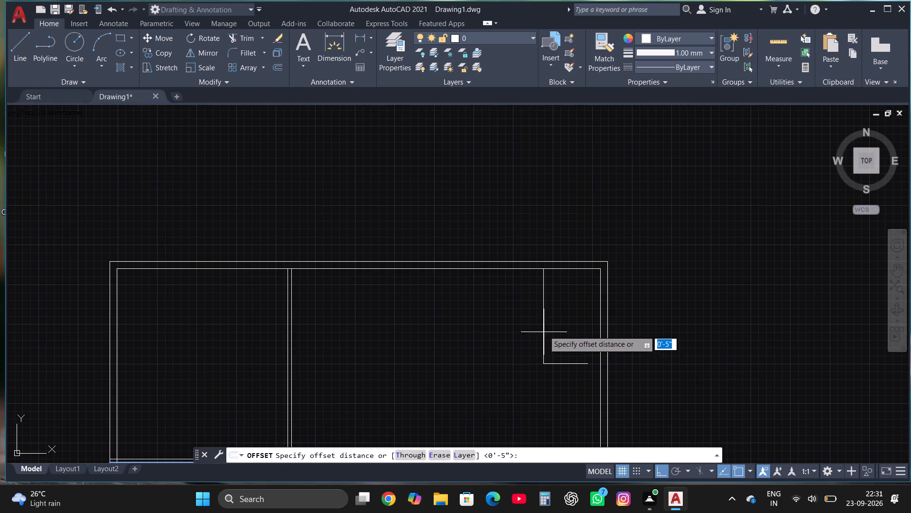
pyautogui.click(543, 329)
pyautogui.click(528, 328)
pyautogui.write('4.5"')
pyautogui.press('Return')
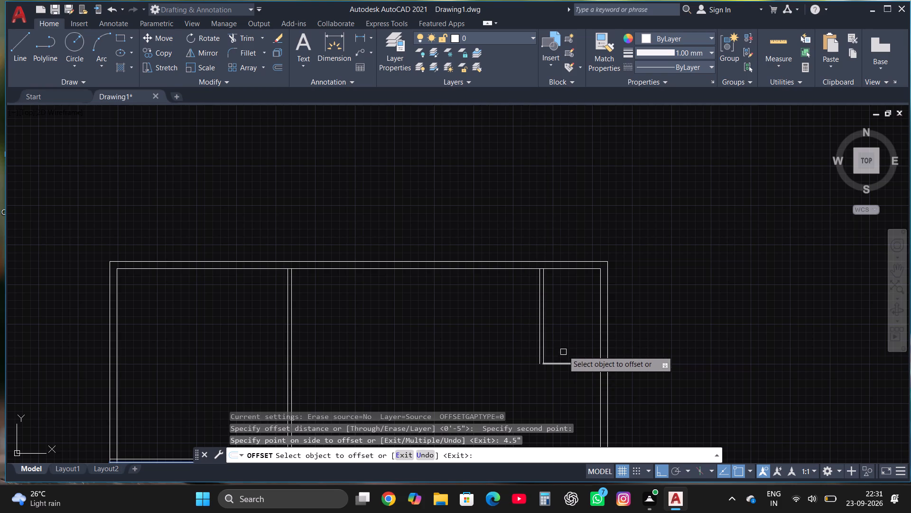
pyautogui.press('Escape')
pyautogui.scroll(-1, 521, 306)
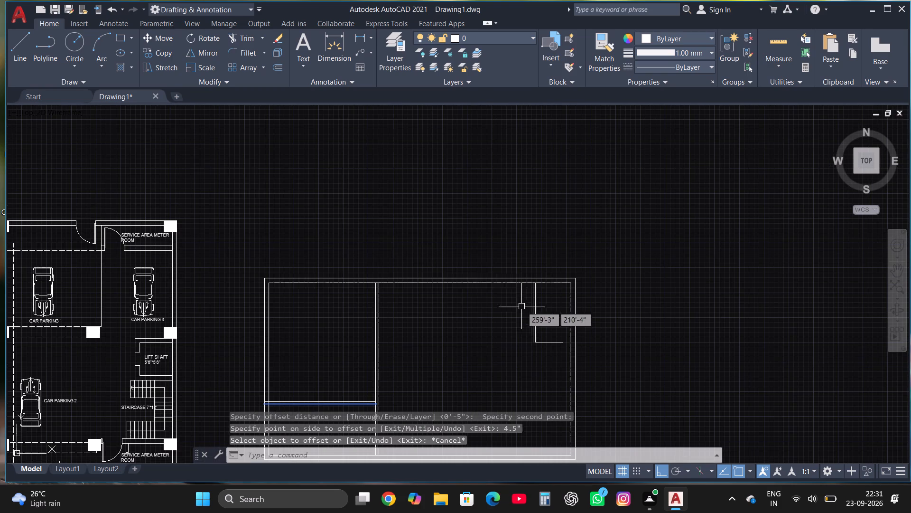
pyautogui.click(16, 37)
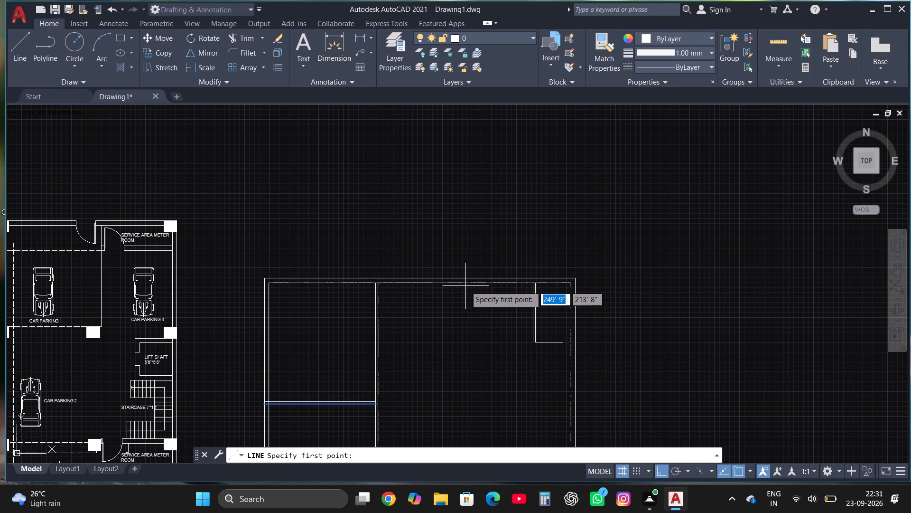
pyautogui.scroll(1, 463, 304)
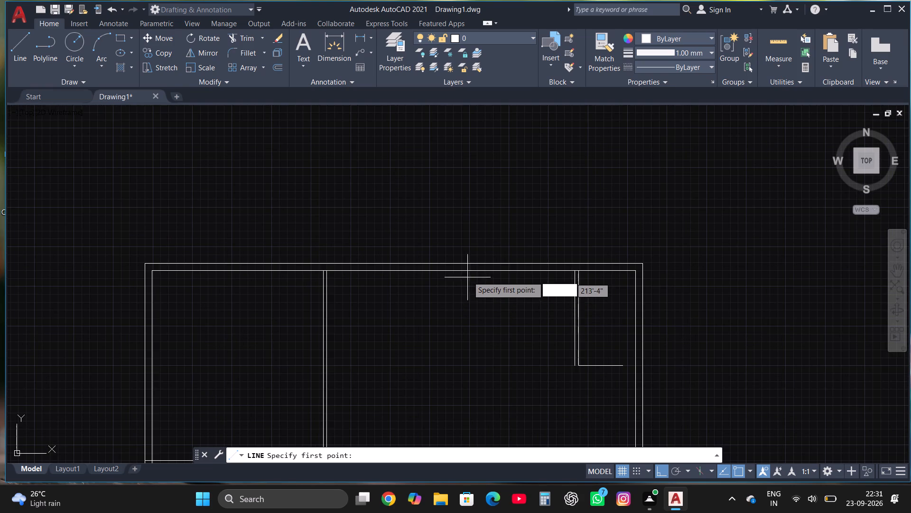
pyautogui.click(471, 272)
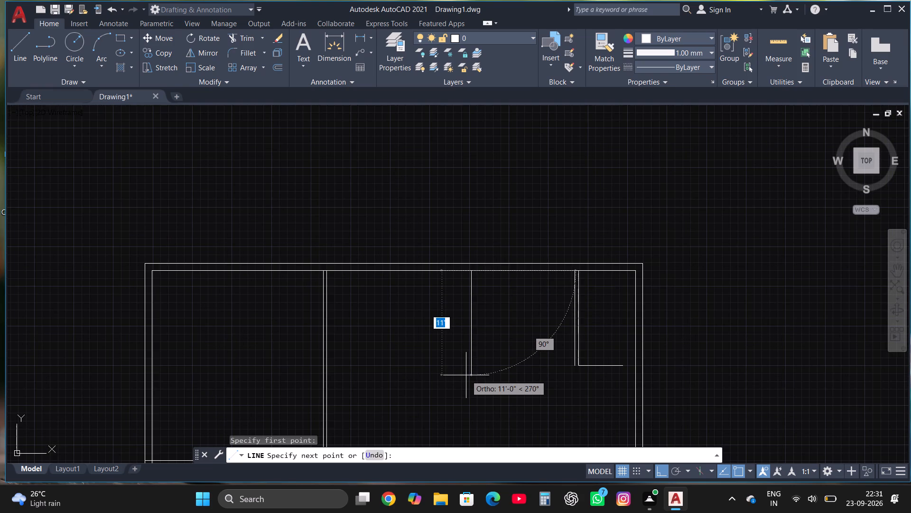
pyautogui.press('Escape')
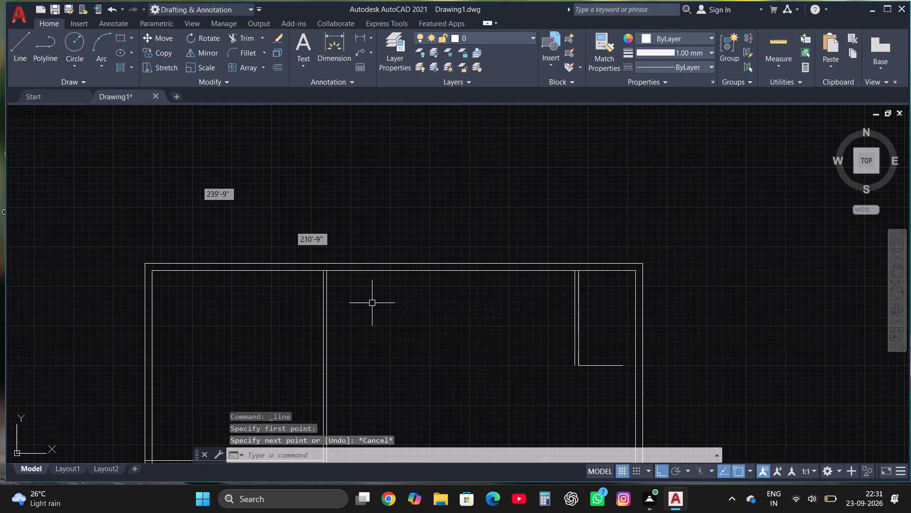
# Draw lines from the full-height partition's top-right corner: 12', 2' and 2' rightward along the inner top wall, finishing 14' straight down.
pyautogui.click(18, 45)
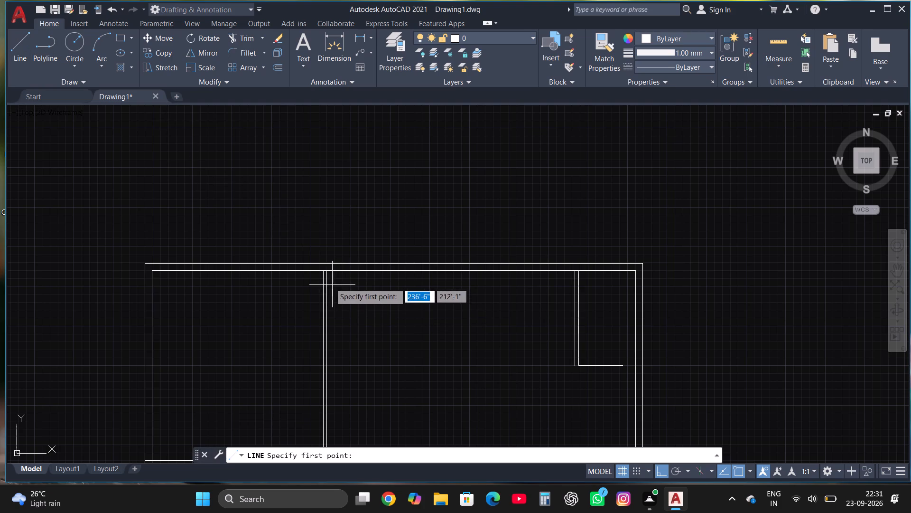
pyautogui.click(325, 272)
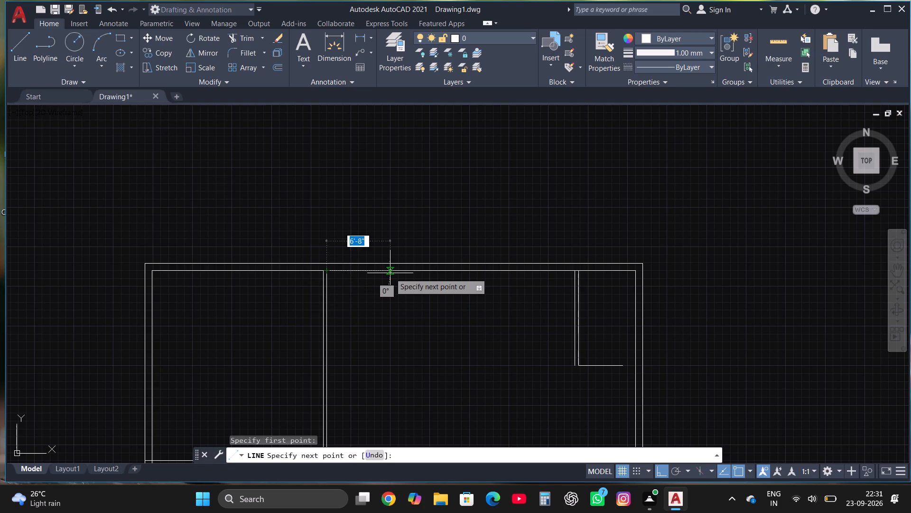
pyautogui.write("12'")
pyautogui.press('Return')
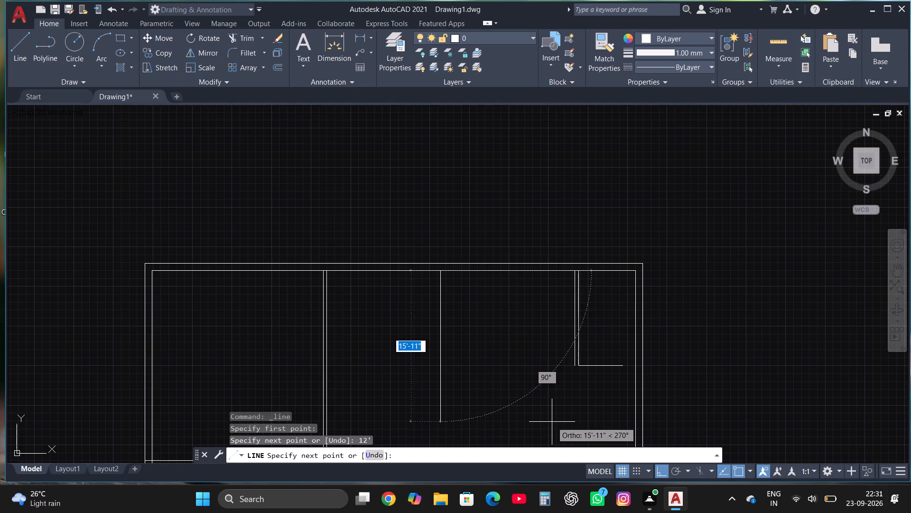
pyautogui.write("2'")
pyautogui.press('Return')
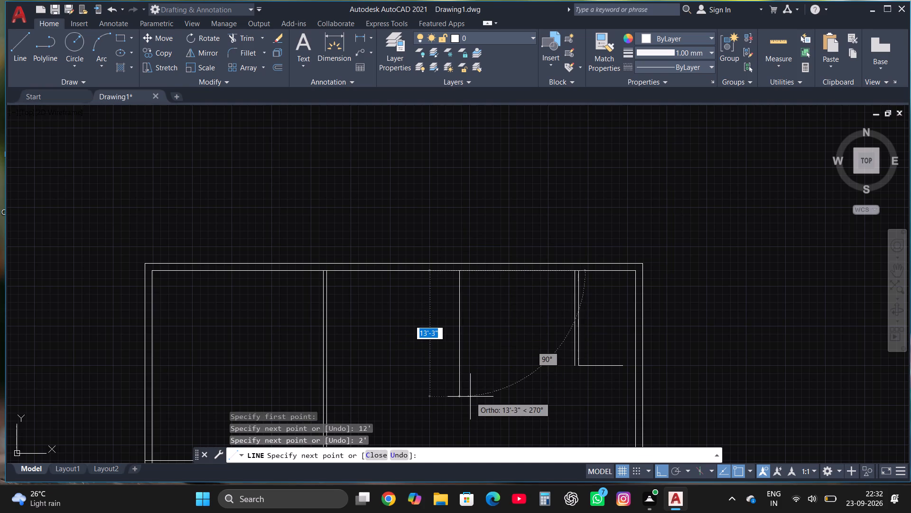
pyautogui.scroll(-3, 470, 397)
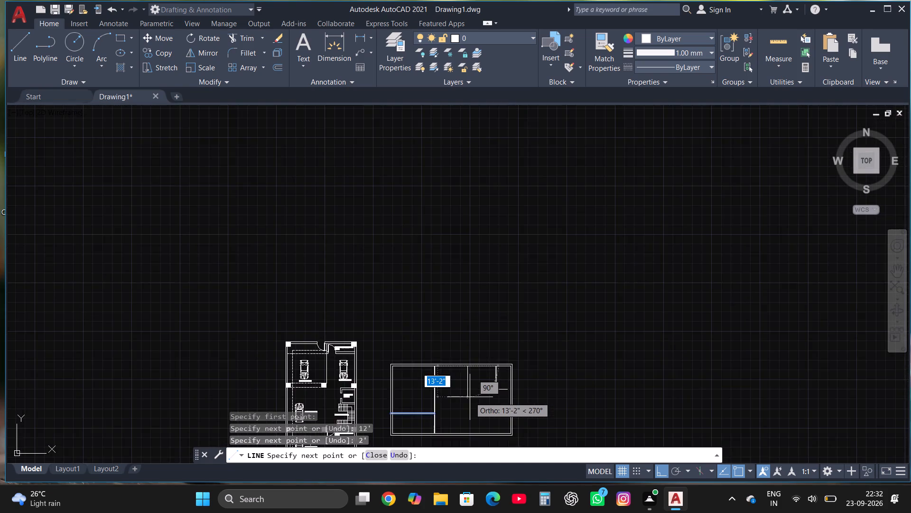
pyautogui.scroll(4, 469, 397)
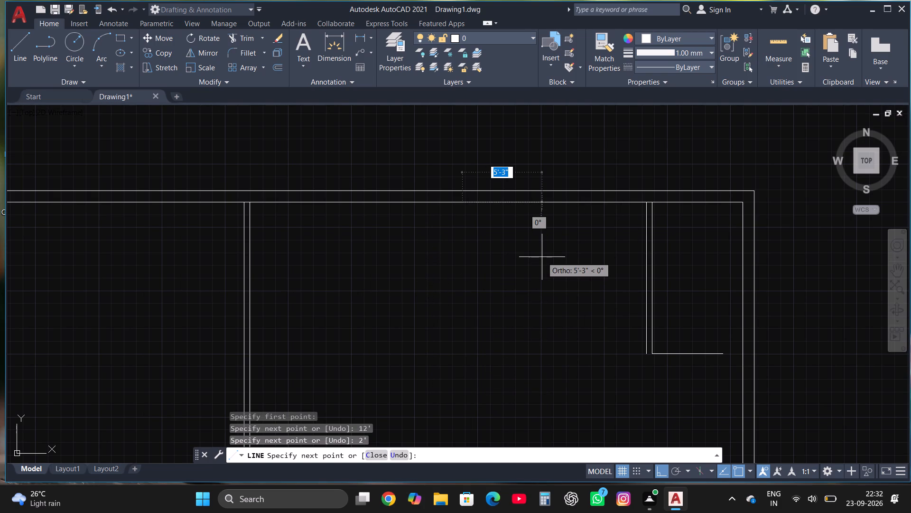
pyautogui.write("2'")
pyautogui.press('Return')
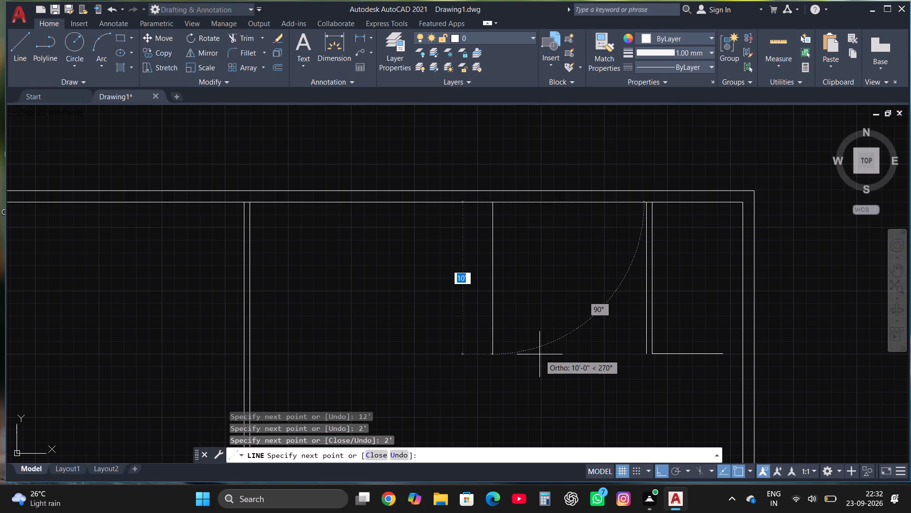
pyautogui.write("14'")
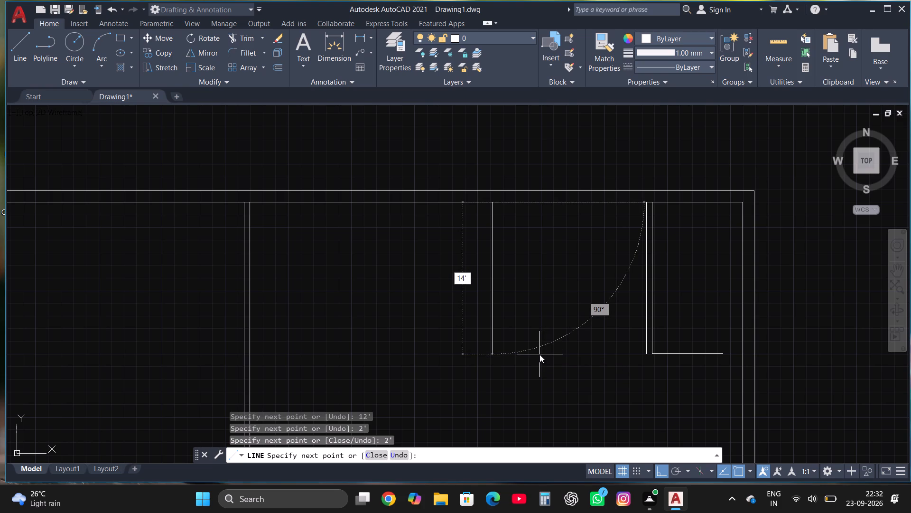
pyautogui.press('Return')
pyautogui.scroll(-2, 539, 354)
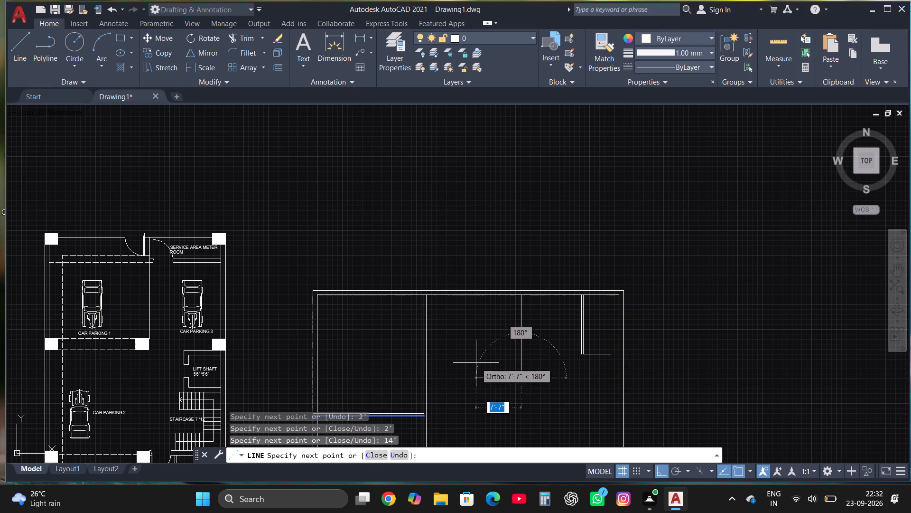
pyautogui.press('Escape')
# Offset the new 14' vertical line 4.5" to its left side to form a partition wall.
pyautogui.scroll(-1, 530, 365)
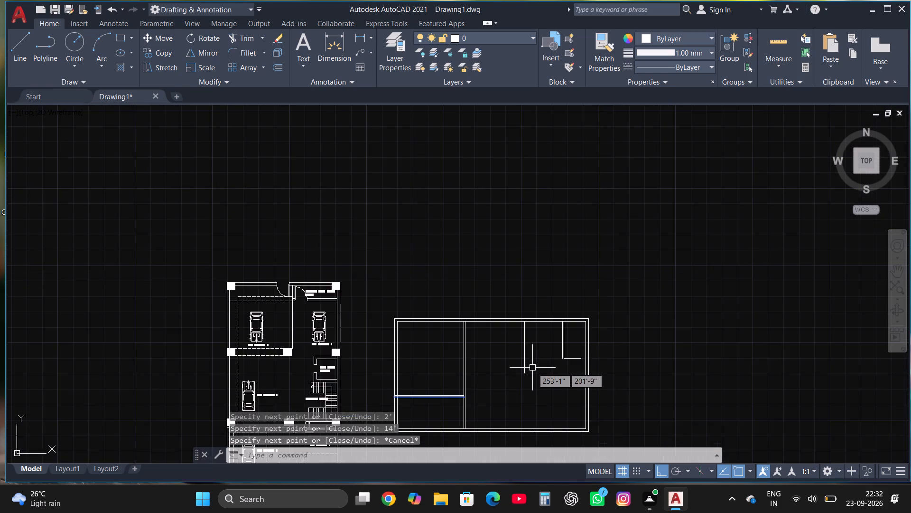
pyautogui.scroll(1, 532, 368)
pyautogui.click(527, 342)
pyautogui.click(512, 333)
pyautogui.scroll(2, 532, 369)
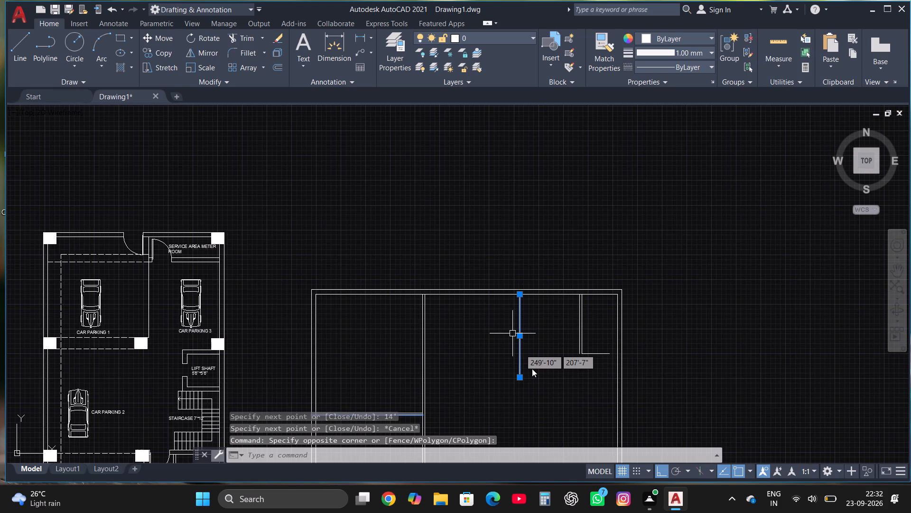
pyautogui.scroll(1, 545, 381)
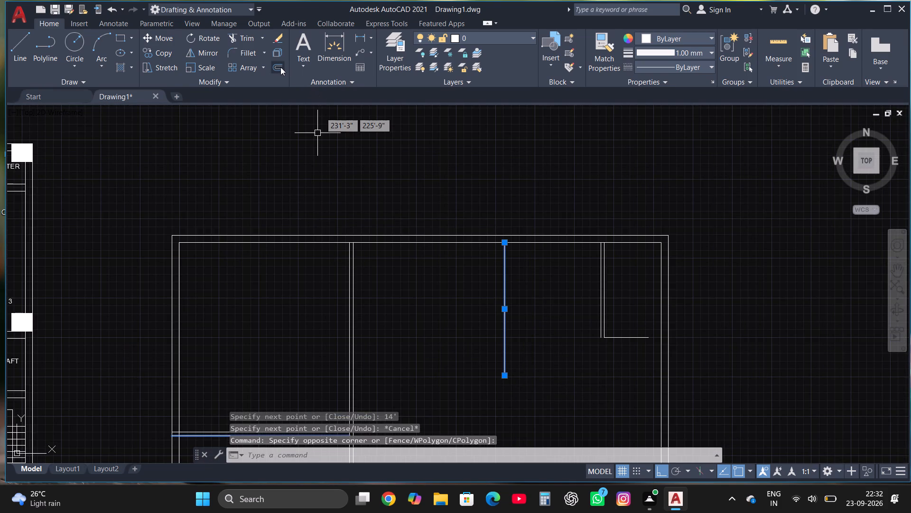
pyautogui.click(280, 67)
pyautogui.click(504, 312)
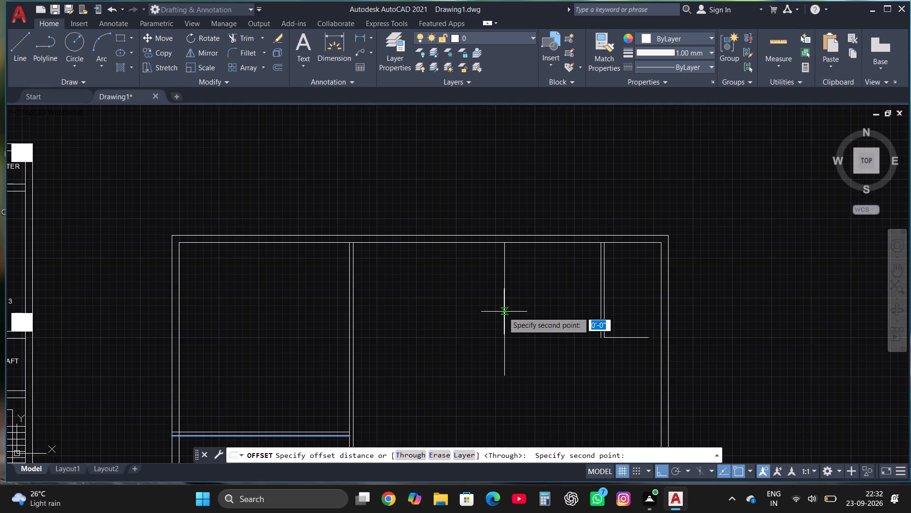
pyautogui.click(493, 312)
pyautogui.write('4.5"')
pyautogui.press('Return')
pyautogui.press('Escape')
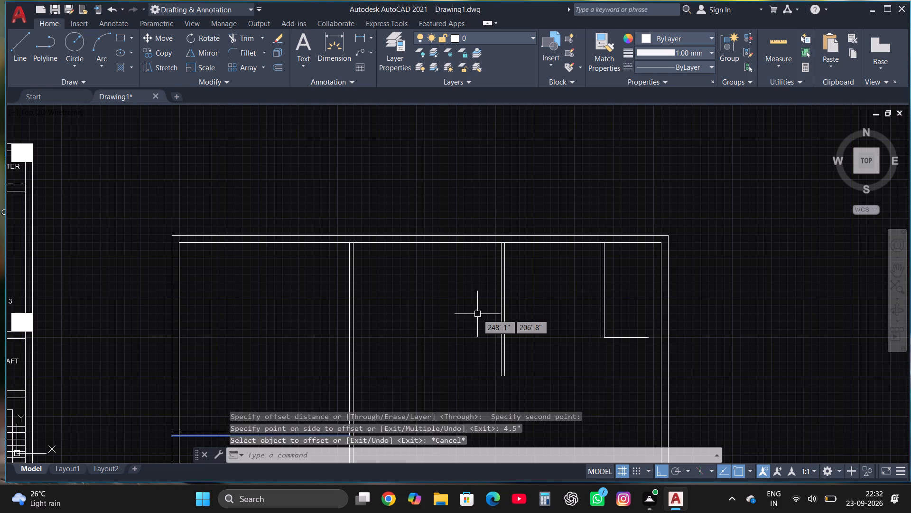
# Draw a room at the floor's inner lower-right corner with lines 12' up, 11' left and 12' down.
pyautogui.scroll(-3, 477, 314)
pyautogui.scroll(1, 527, 341)
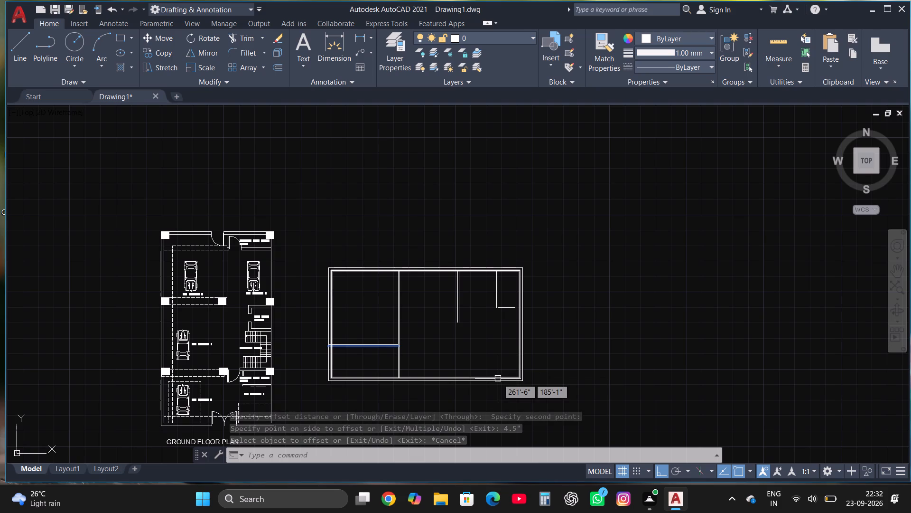
pyautogui.scroll(3, 515, 306)
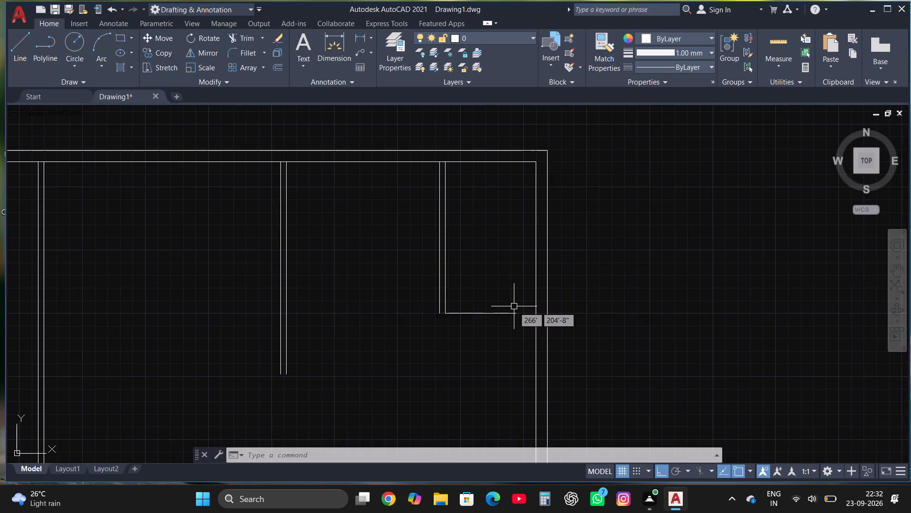
pyautogui.scroll(-1, 513, 328)
pyautogui.click(10, 53)
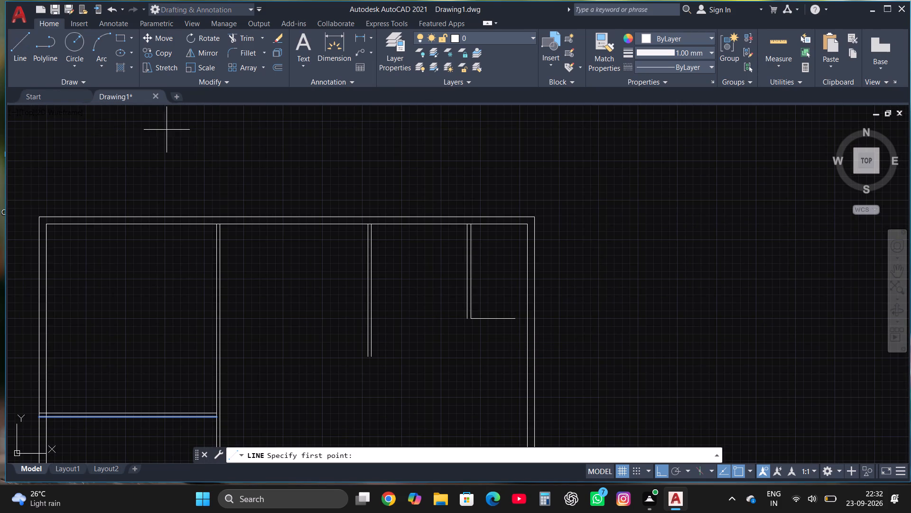
pyautogui.scroll(-1, 236, 153)
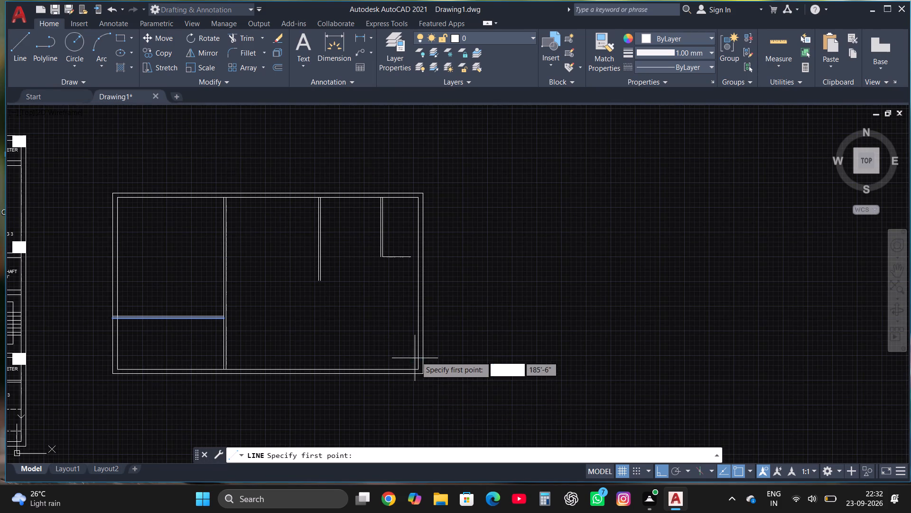
pyautogui.click(419, 371)
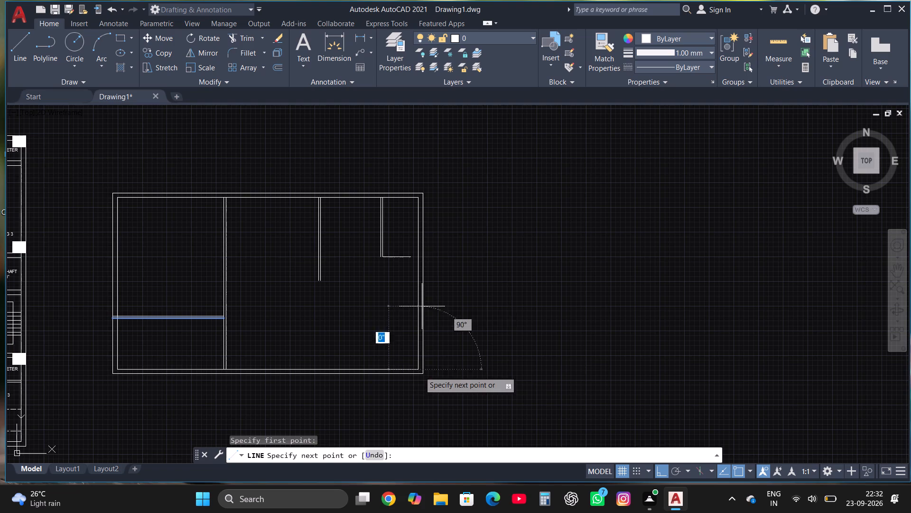
pyautogui.write("12'")
pyautogui.press('Return')
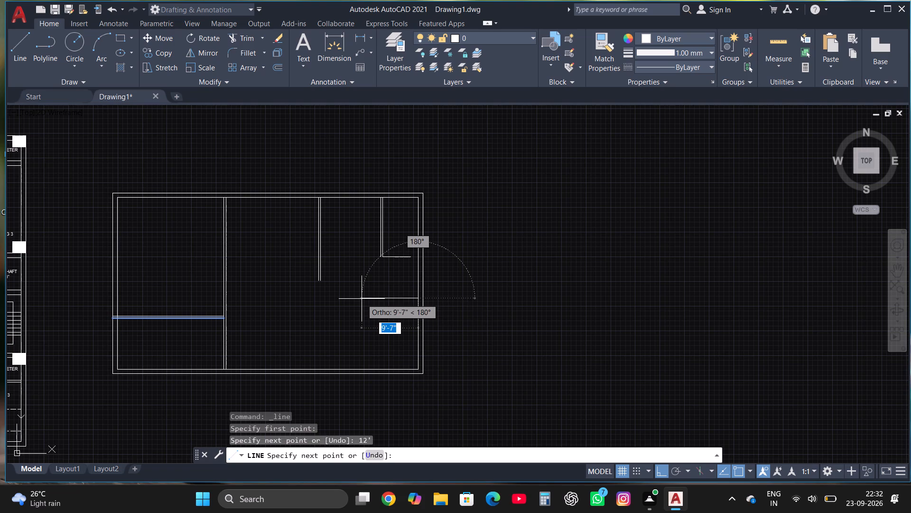
pyautogui.scroll(1, 362, 299)
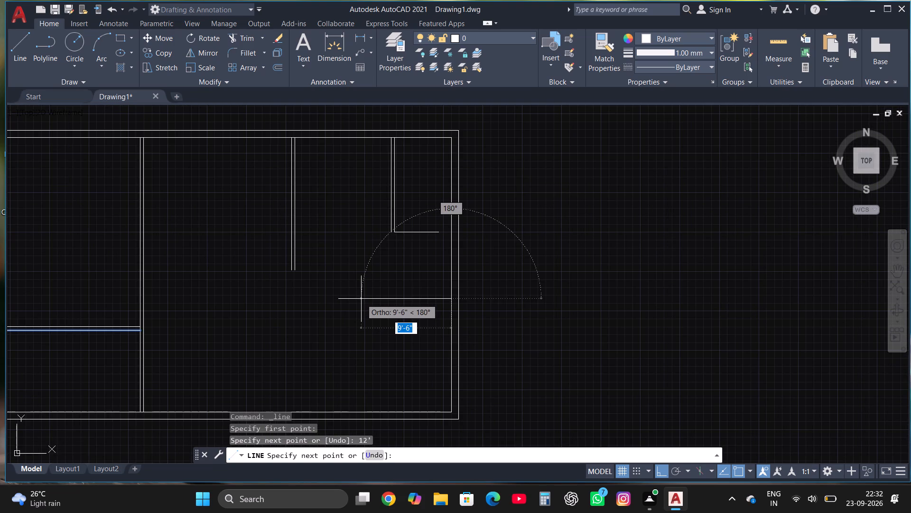
pyautogui.write("11'")
pyautogui.press('Return')
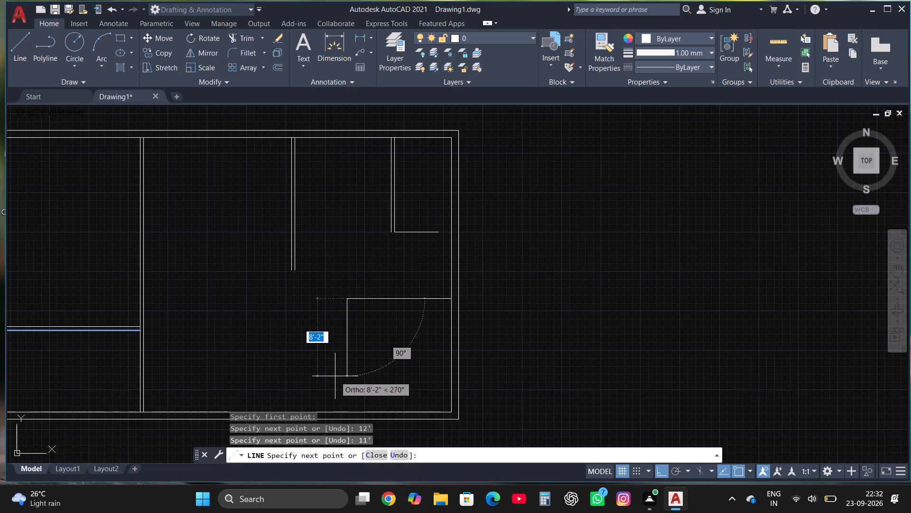
pyautogui.scroll(-1, 335, 376)
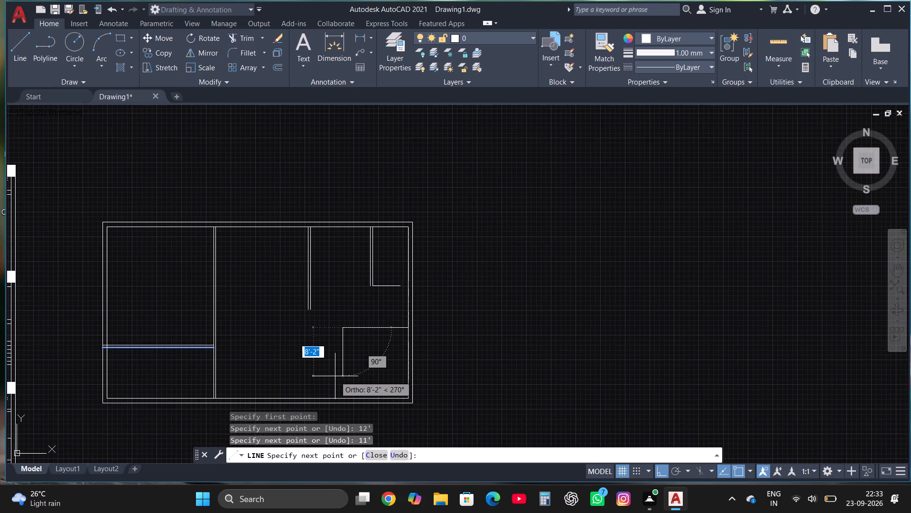
pyautogui.write("12'")
pyautogui.press('Return')
pyautogui.press('Escape')
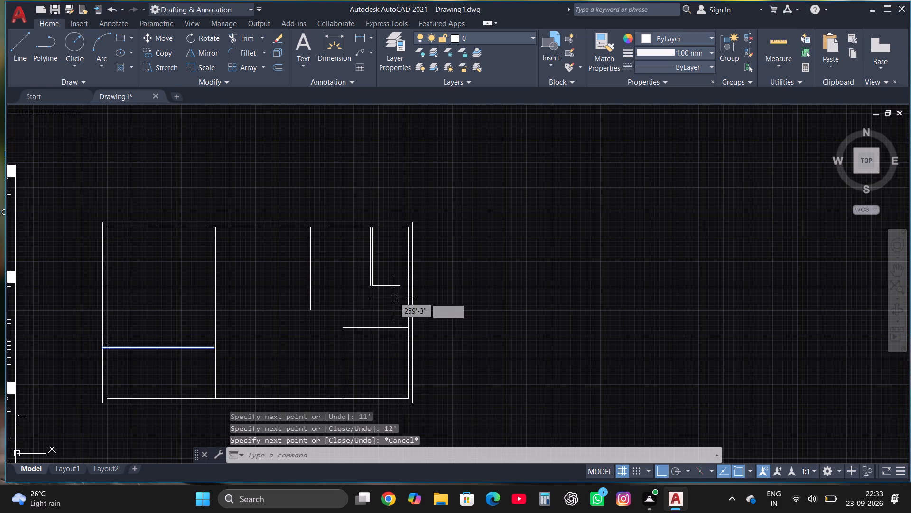
# Offset the lower-right room's 12' left side line 4.5" to the left, outside the room.
pyautogui.click(368, 352)
pyautogui.click(340, 309)
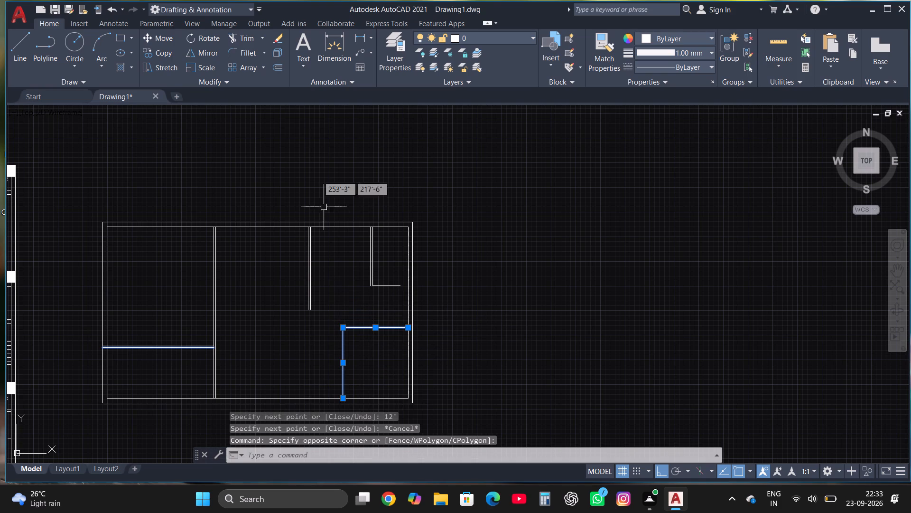
pyautogui.click(269, 73)
pyautogui.click(279, 66)
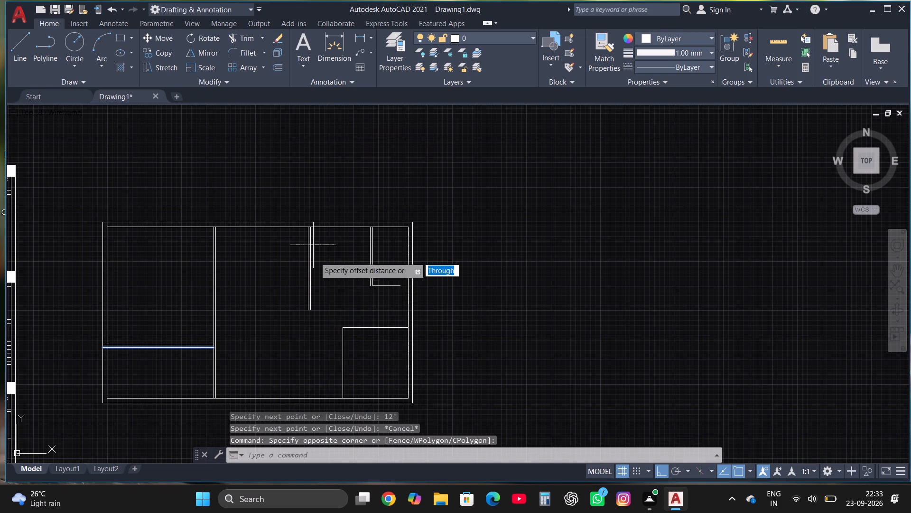
pyautogui.click(343, 365)
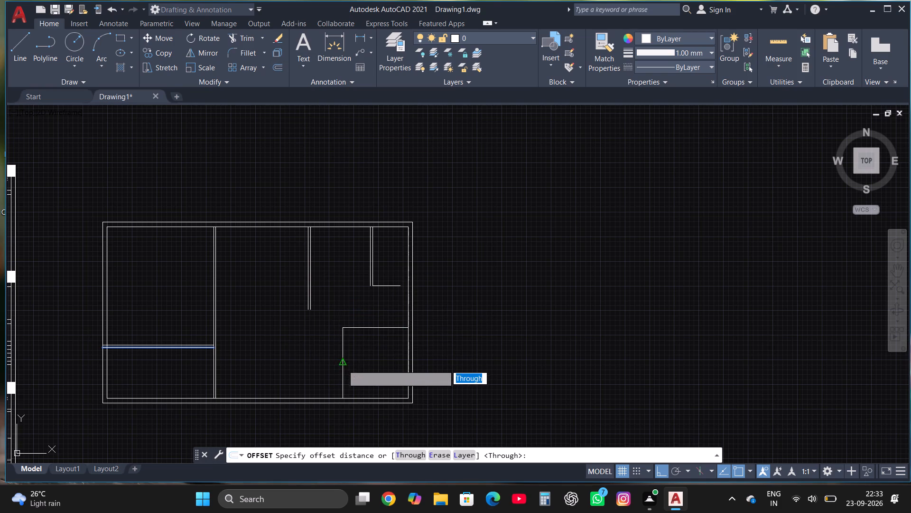
pyautogui.click(333, 366)
pyautogui.click(340, 370)
pyautogui.click(340, 370)
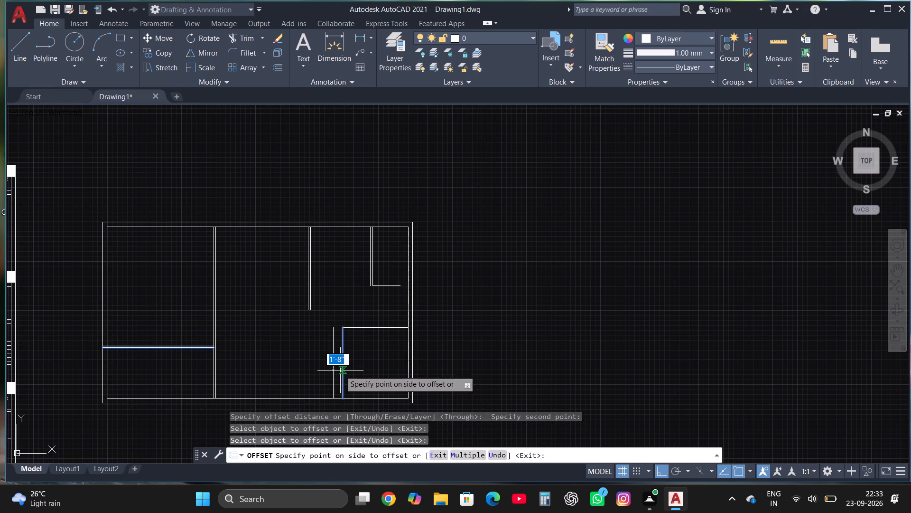
pyautogui.write('4.5"')
pyautogui.press('Return')
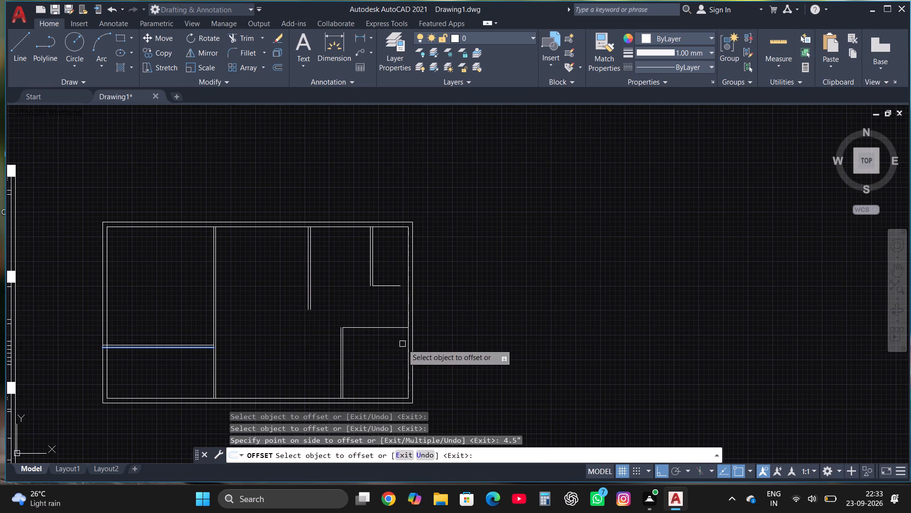
# Offset the lower-right room's top line 4.5" upward to form its wall thickness.
pyautogui.click(384, 327)
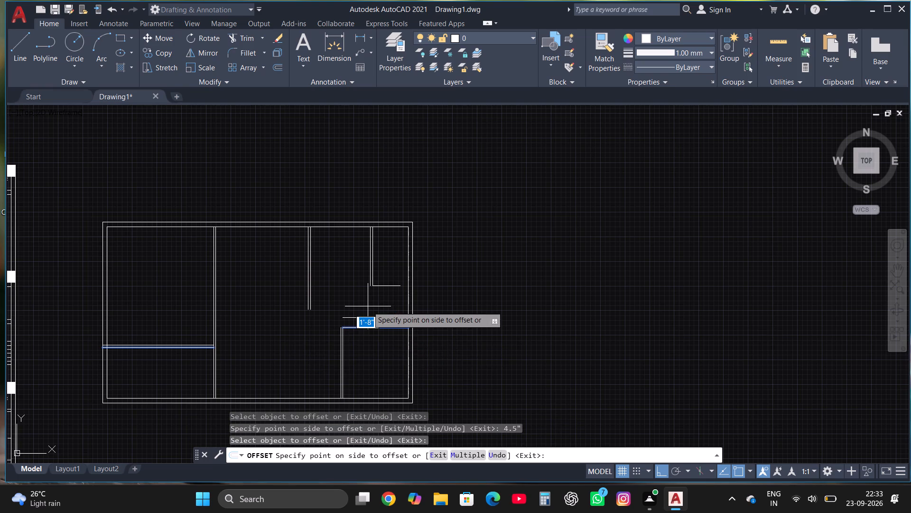
pyautogui.write('4.5"')
pyautogui.press('Return')
pyautogui.press('Escape')
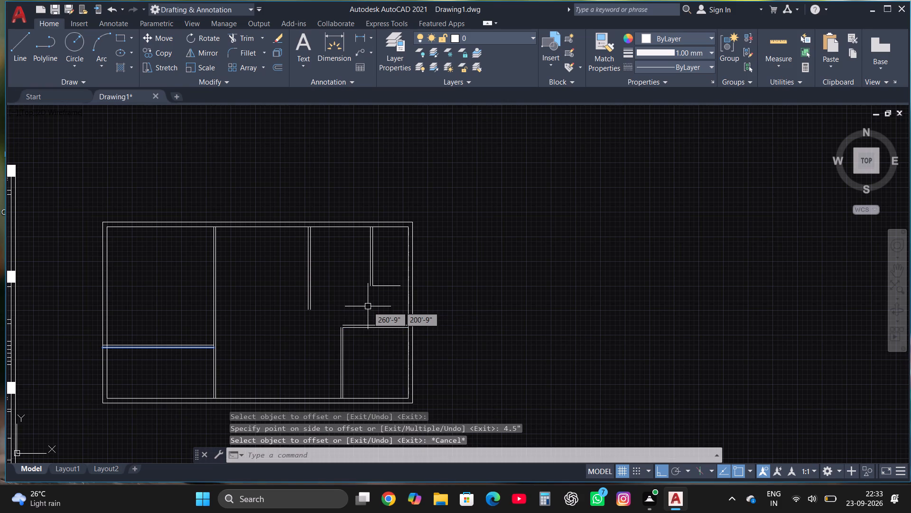
# Fillet the outer left and outer top lines of the lower-right room so they meet in a closed corner.
pyautogui.click(248, 55)
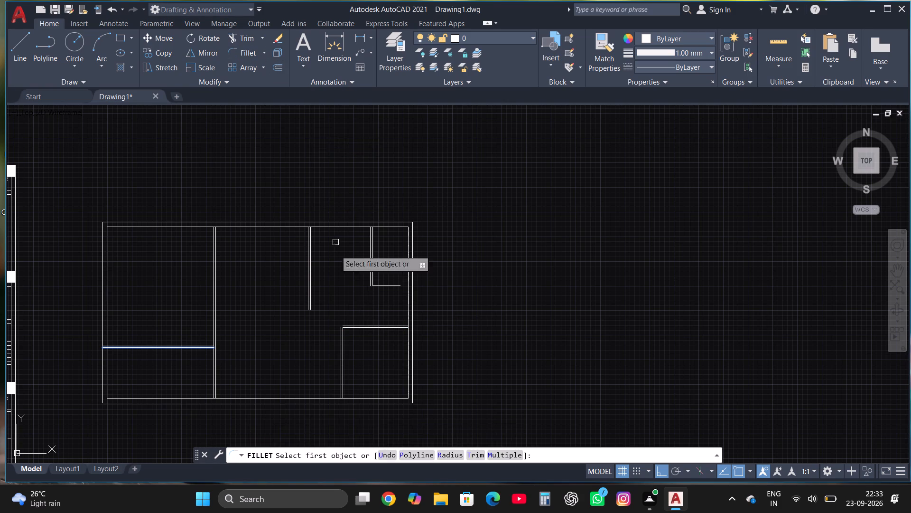
pyautogui.scroll(3, 341, 345)
pyautogui.click(332, 320)
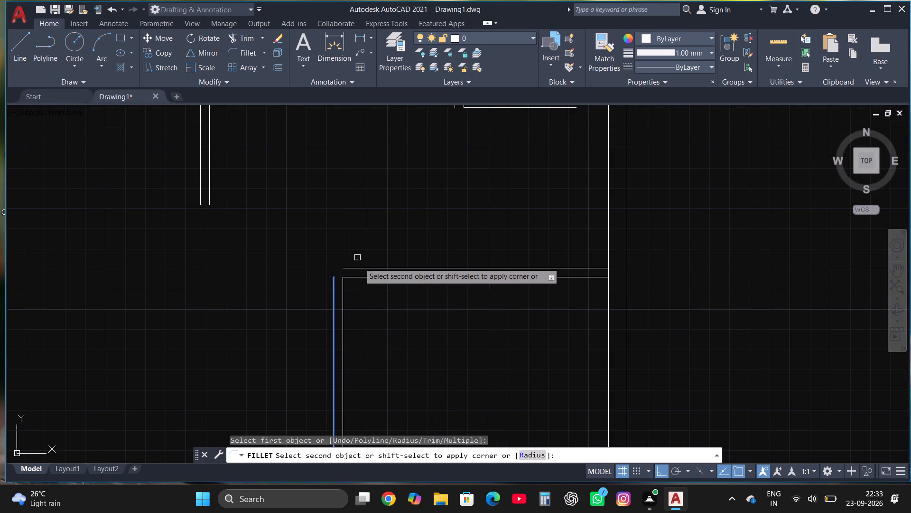
pyautogui.click(362, 266)
pyautogui.scroll(-2, 392, 237)
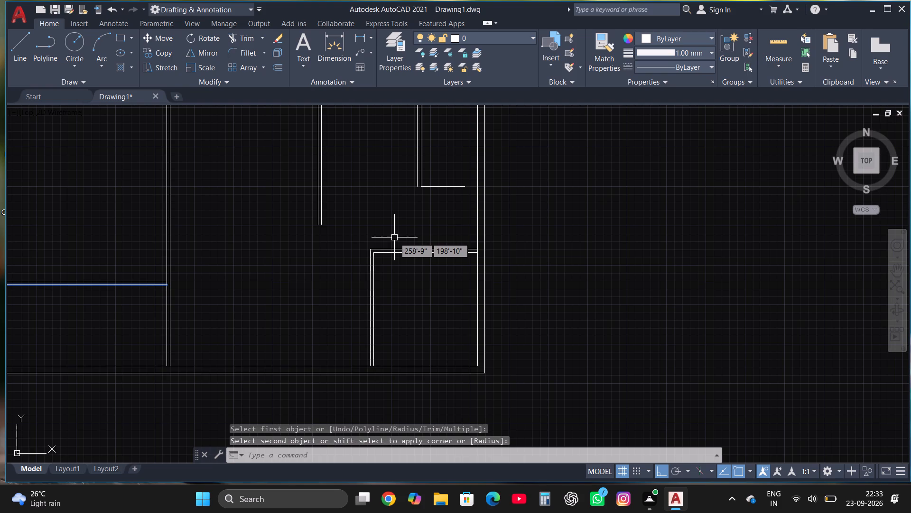
# Draw two vertical lines down from the upper-right partition's lower ends, extending both faces past the lower-right room's top wall.
pyautogui.scroll(-1, 414, 377)
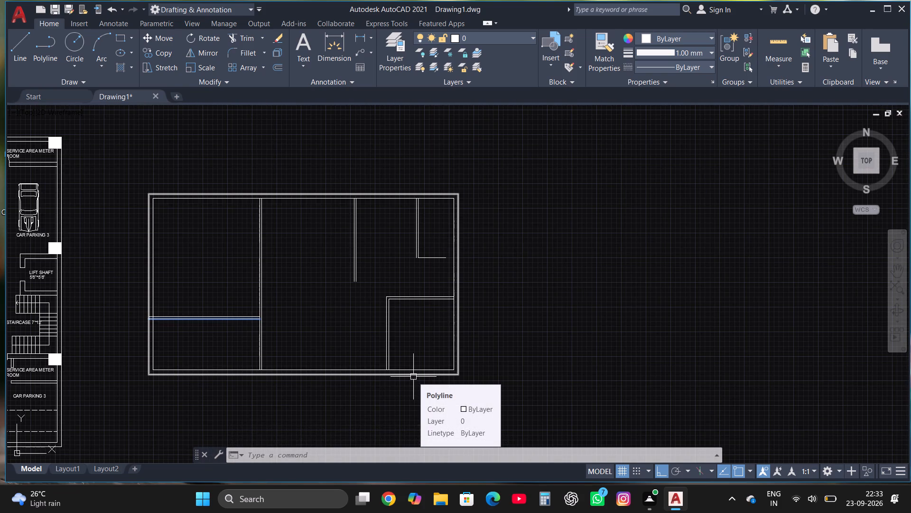
pyautogui.scroll(-1, 415, 379)
pyautogui.scroll(1, 450, 298)
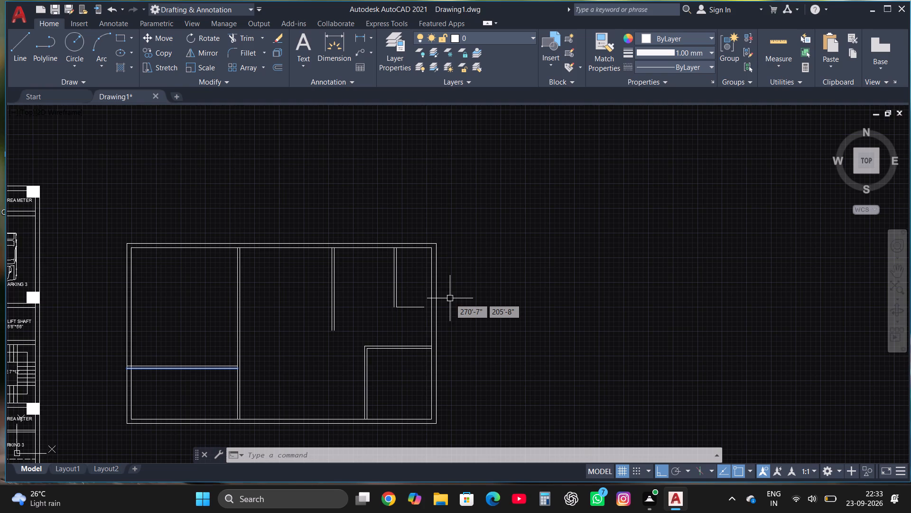
pyautogui.scroll(1, 450, 298)
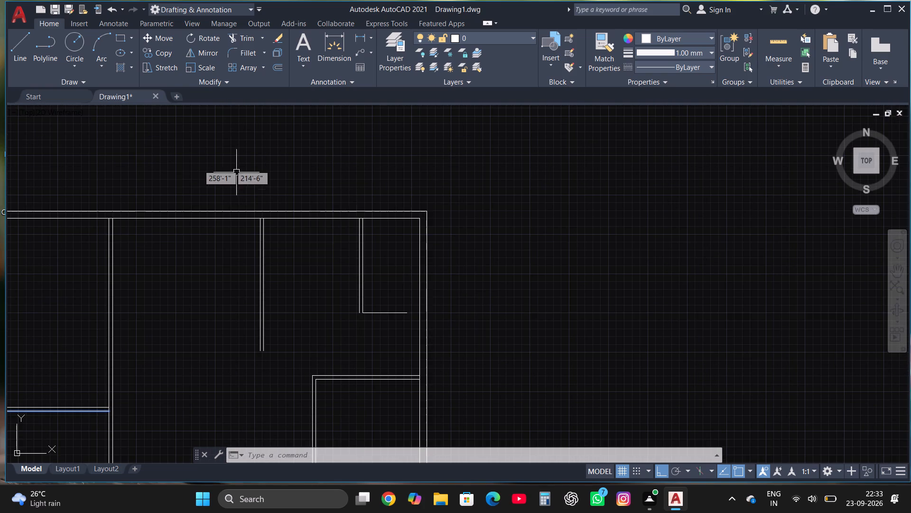
pyautogui.click(22, 49)
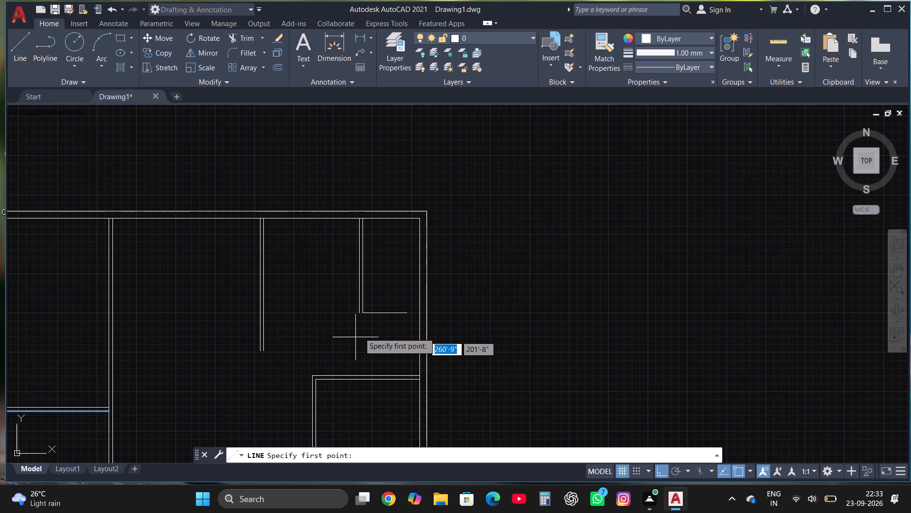
pyautogui.click(357, 314)
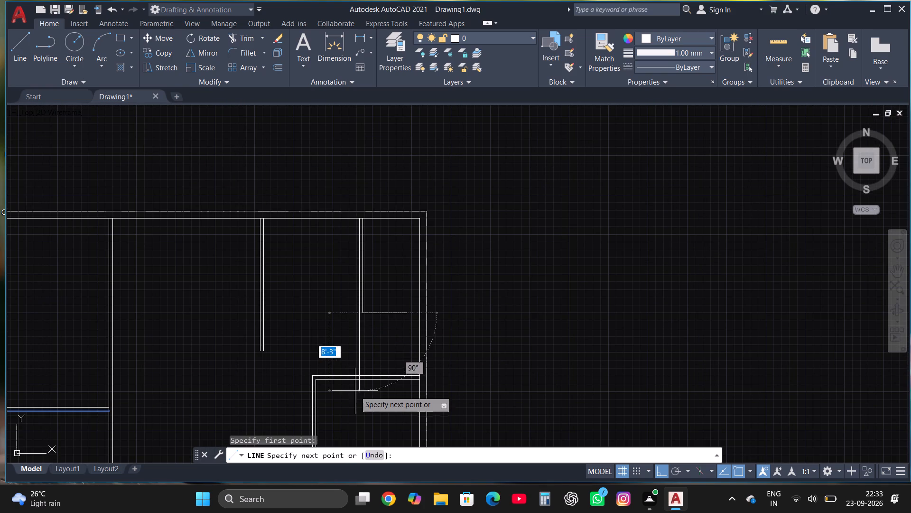
pyautogui.click(355, 391)
pyautogui.click(18, 43)
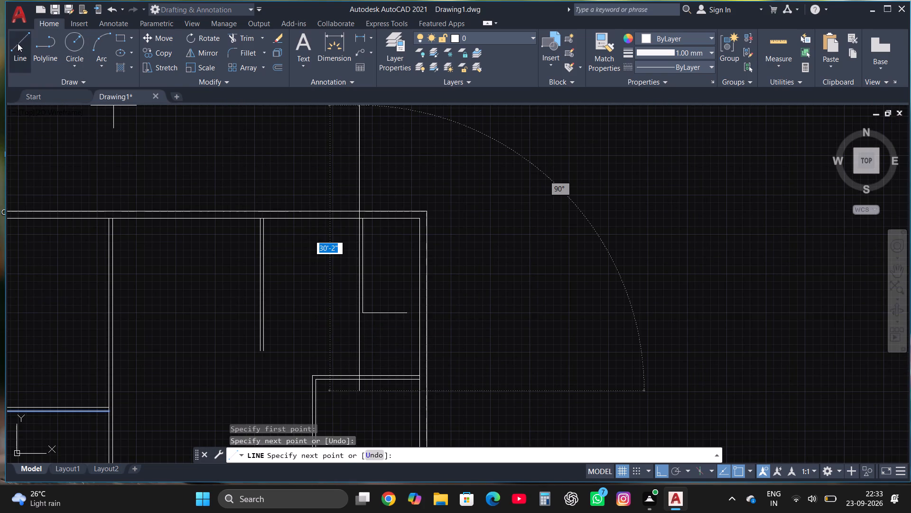
pyautogui.click(364, 313)
pyautogui.click(360, 408)
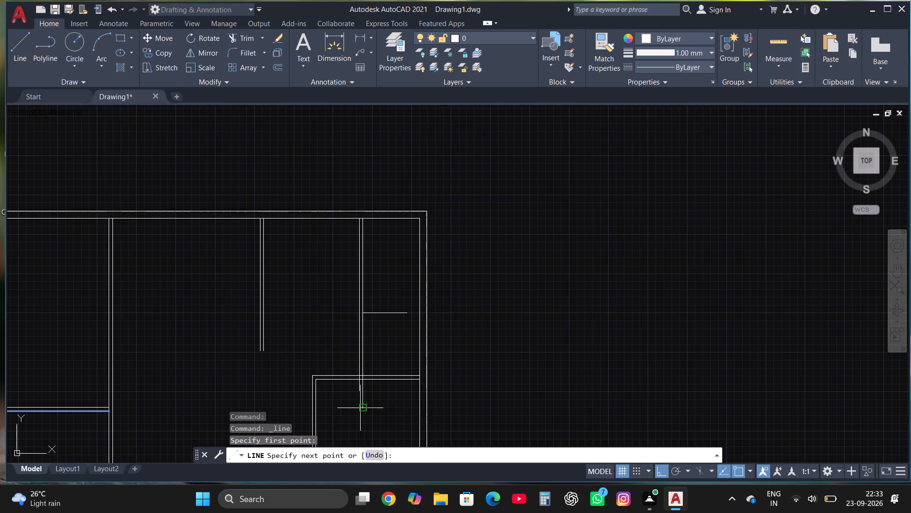
# Trim both extended partition lines back to the outer face of the lower-right room's top wall.
pyautogui.click(248, 38)
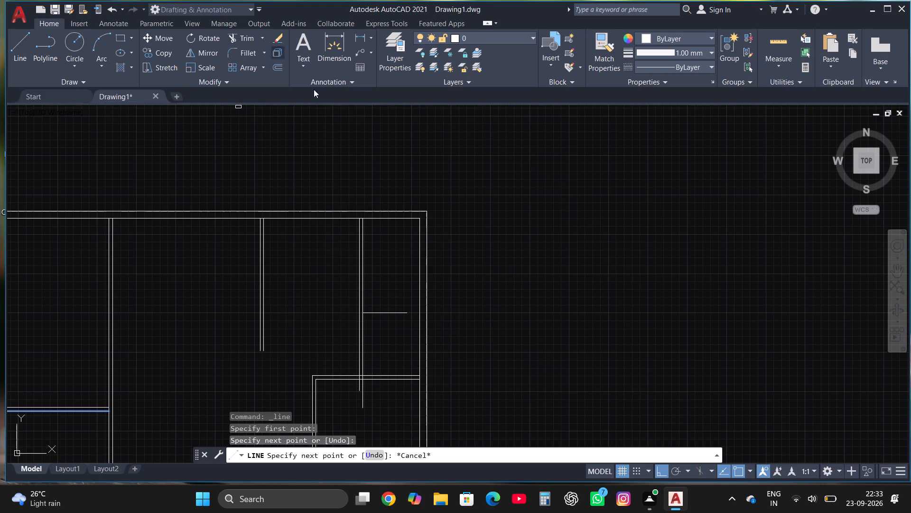
pyautogui.click(361, 391)
pyautogui.click(361, 391)
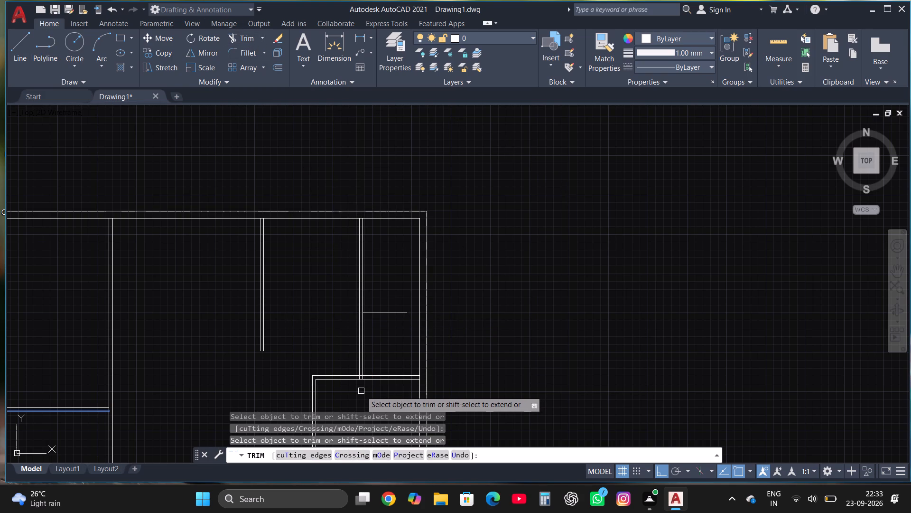
pyautogui.scroll(5, 360, 382)
pyautogui.click(336, 358)
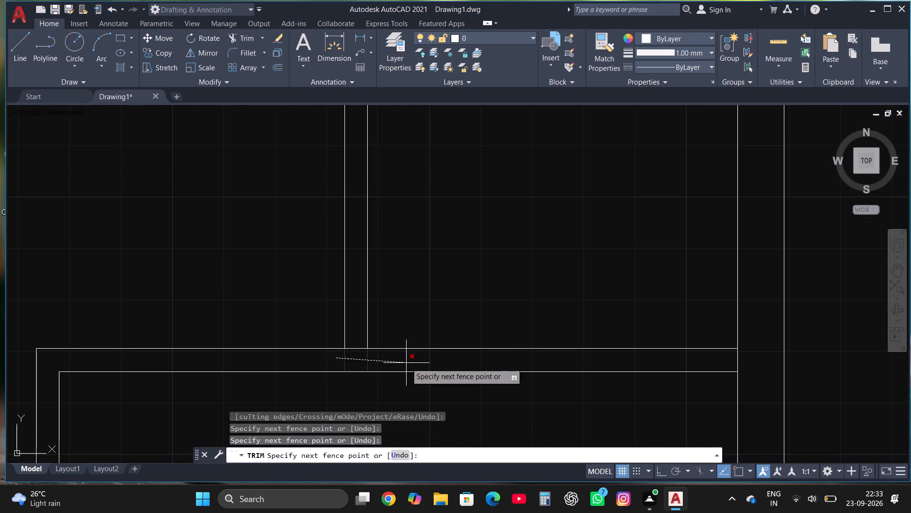
pyautogui.click(406, 363)
pyautogui.scroll(-3, 405, 363)
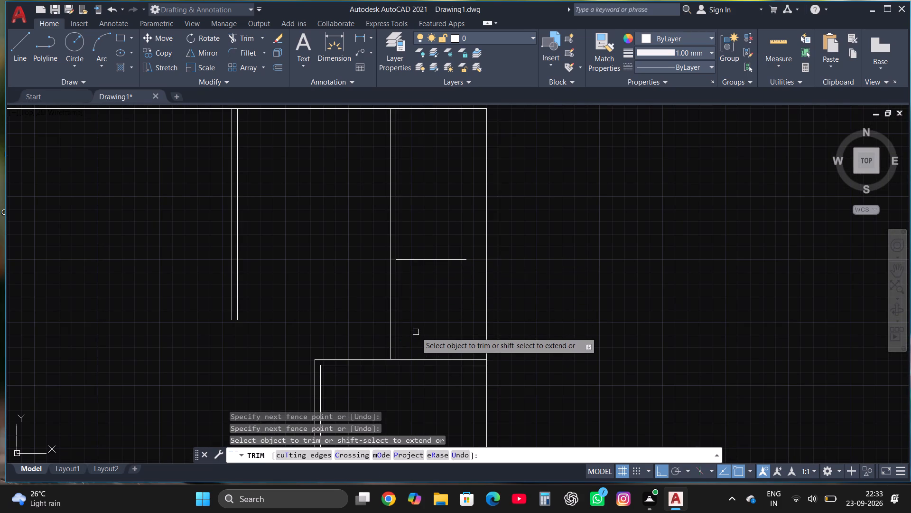
pyautogui.scroll(-1, 416, 333)
pyautogui.press('Escape')
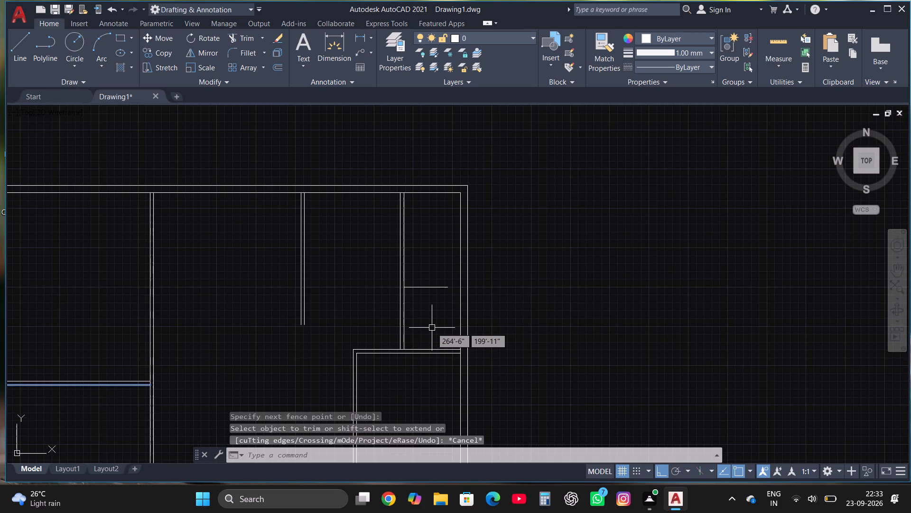
# Move the short horizontal line beside the upper-right partition straight down by its midpoint, closer to the lower-right room.
pyautogui.scroll(-1, 432, 328)
pyautogui.scroll(1, 432, 320)
pyautogui.click(433, 295)
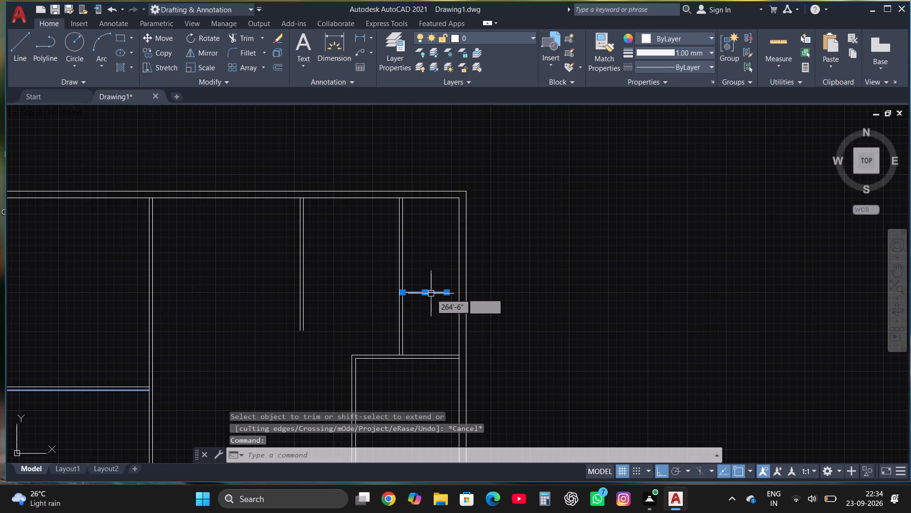
pyautogui.scroll(2, 429, 292)
pyautogui.click(418, 295)
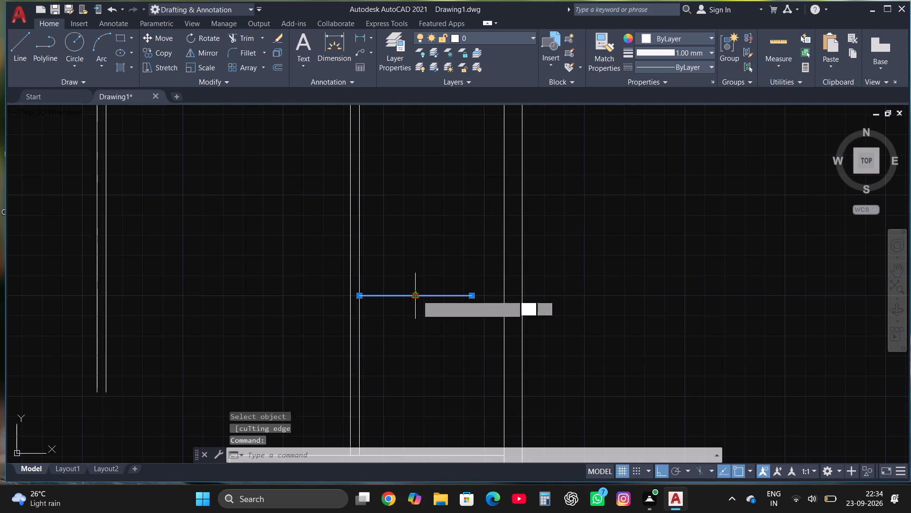
pyautogui.click(416, 343)
pyautogui.scroll(-3, 467, 310)
pyautogui.press('Escape')
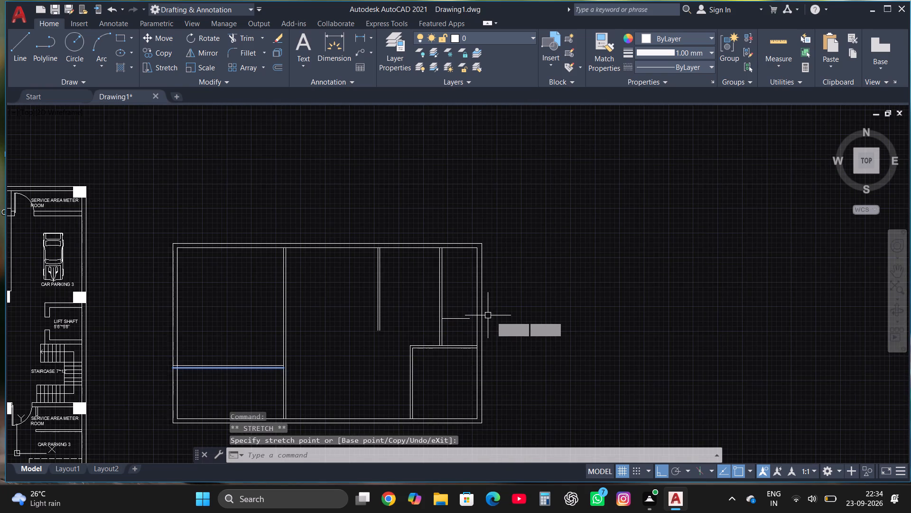
# Draw a line from the short horizontal line's free end into the right outer wall and trim it at the inner face.
pyautogui.scroll(2, 489, 319)
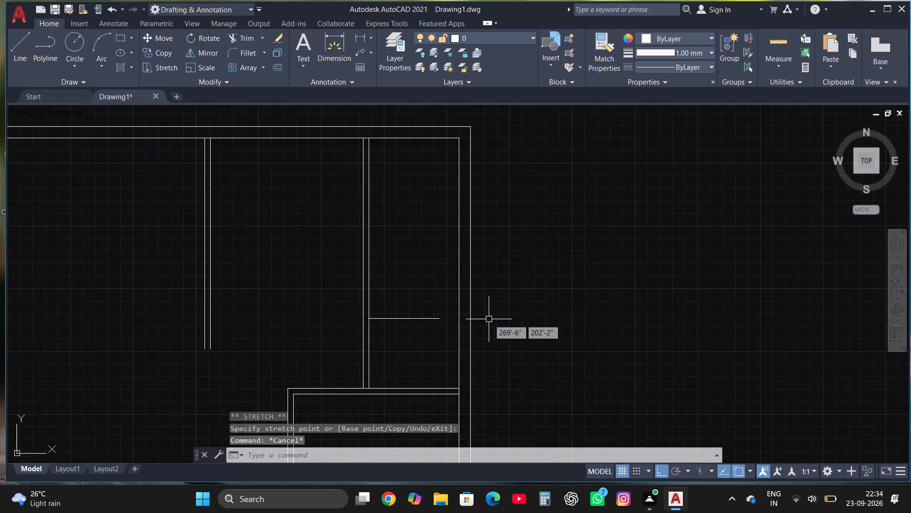
pyautogui.scroll(1, 489, 319)
pyautogui.click(27, 46)
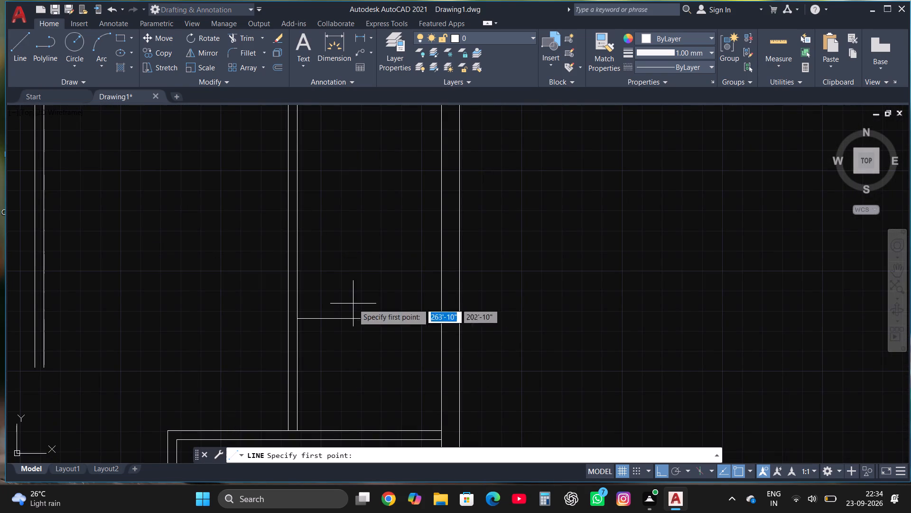
pyautogui.click(410, 318)
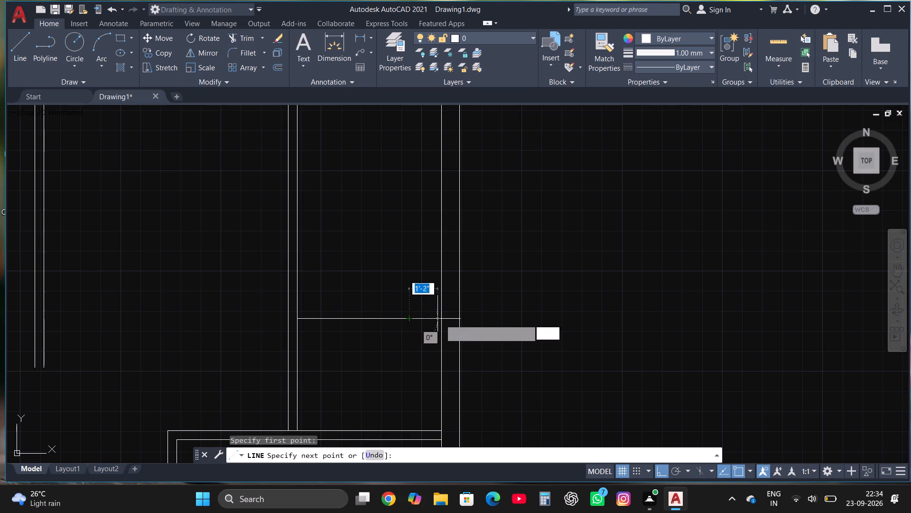
pyautogui.click(449, 321)
pyautogui.press('Escape')
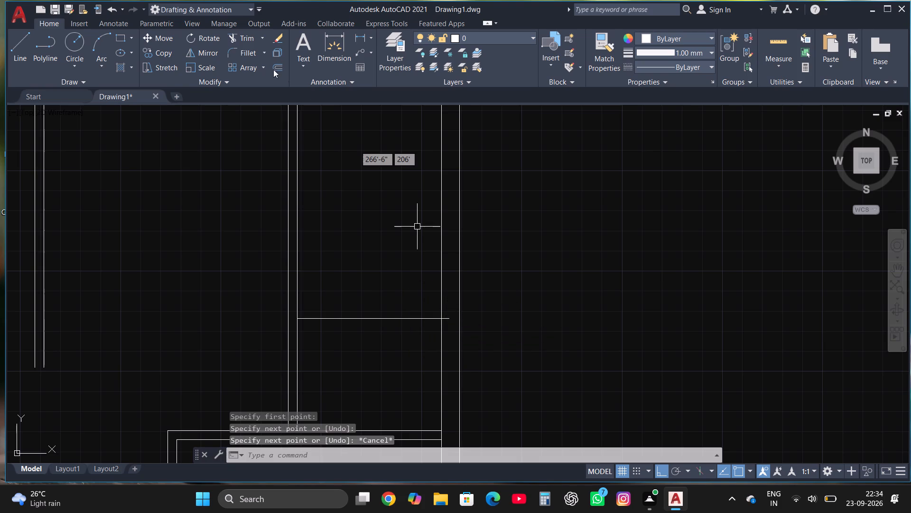
pyautogui.click(243, 34)
pyautogui.click(446, 319)
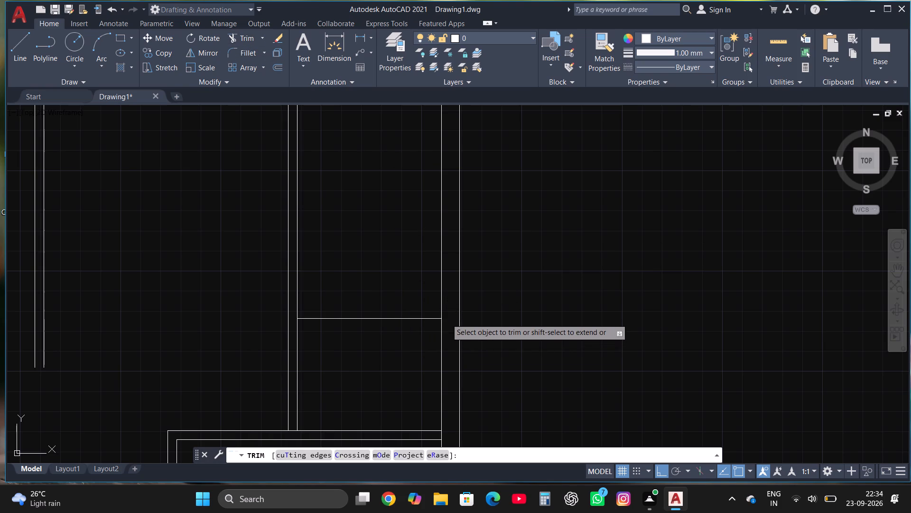
pyautogui.press('Escape')
# Stretch the short horizontal line's right end to the inner face of the right outer wall.
pyautogui.scroll(-1, 446, 319)
pyautogui.click(366, 323)
pyautogui.click(366, 294)
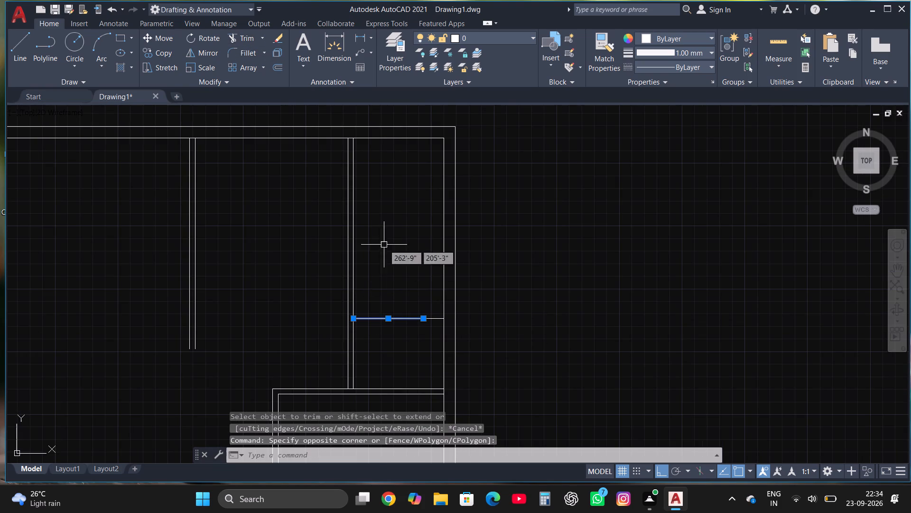
pyautogui.scroll(2, 455, 336)
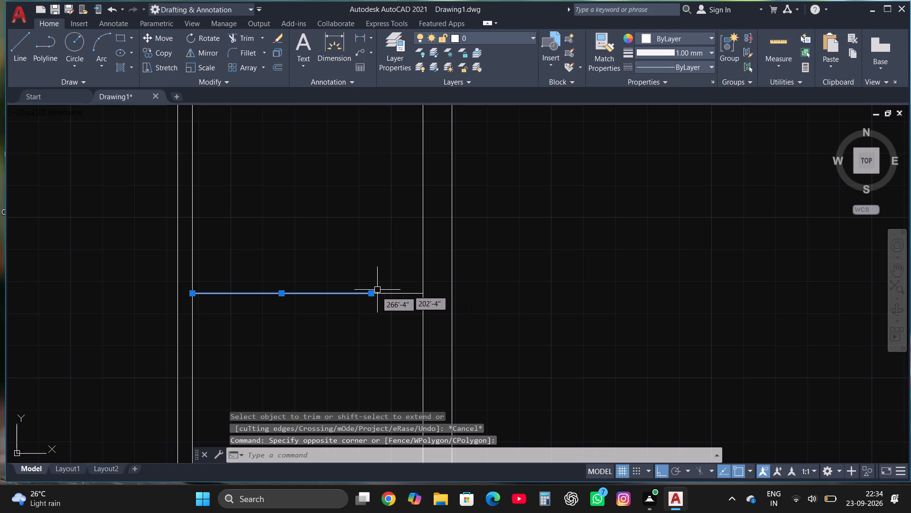
pyautogui.click(371, 294)
pyautogui.click(425, 294)
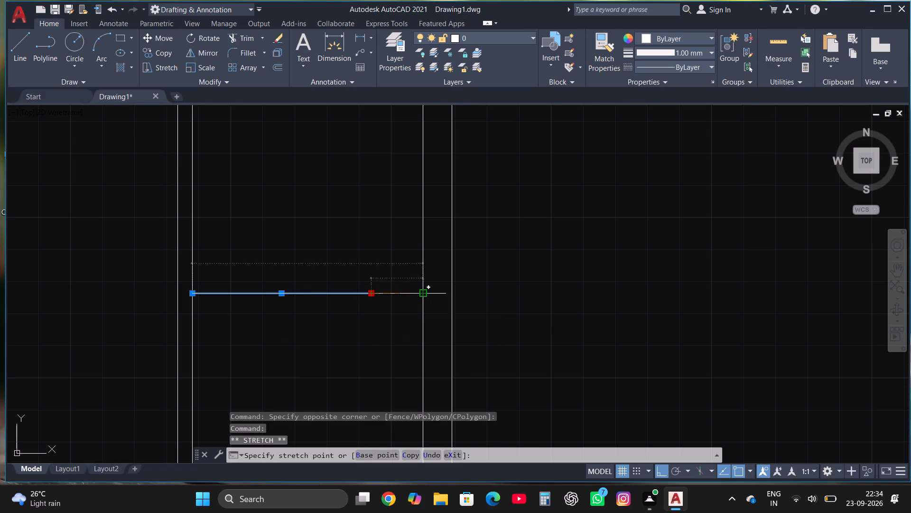
pyautogui.scroll(-2, 506, 308)
pyautogui.press('Escape')
# Offset the horizontal line between the upper-right partition and the right outer wall 4.5" upward to form a cross wall.
pyautogui.scroll(1, 470, 309)
pyautogui.moveTo(437, 311); pyautogui.dragTo(435, 302)
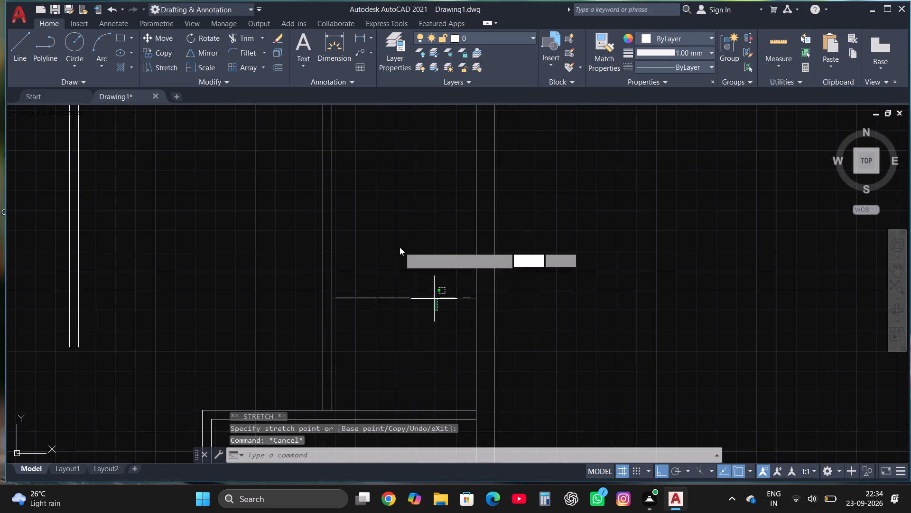
pyautogui.click(400, 247)
pyautogui.click(281, 70)
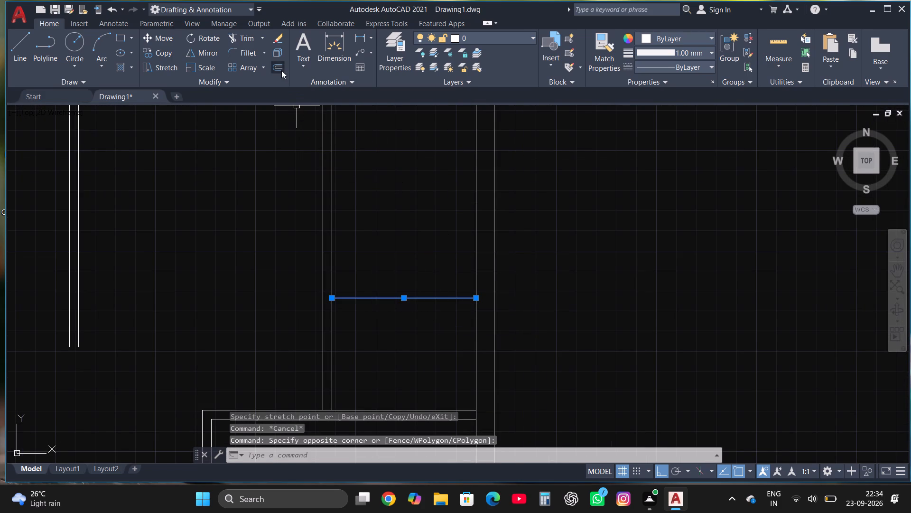
pyautogui.click(408, 296)
pyautogui.click(408, 269)
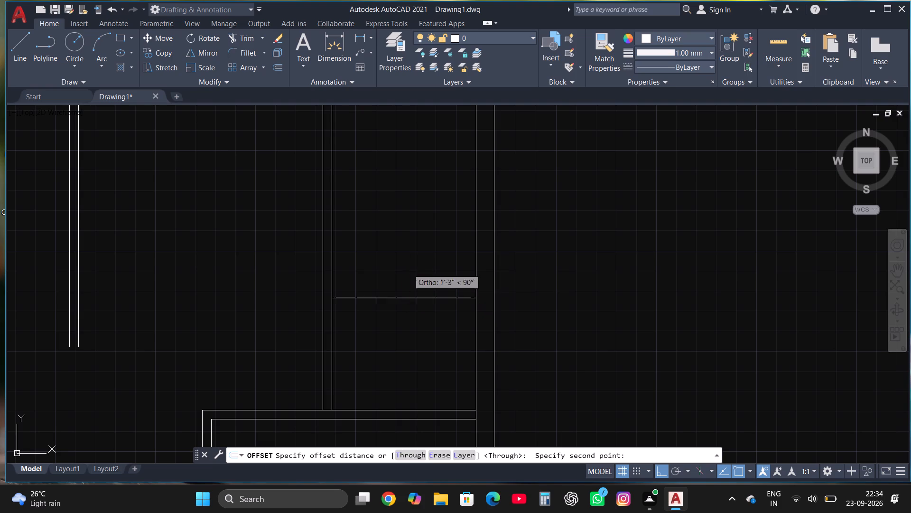
pyautogui.write('4.5"')
pyautogui.press('Return')
pyautogui.press('Escape')
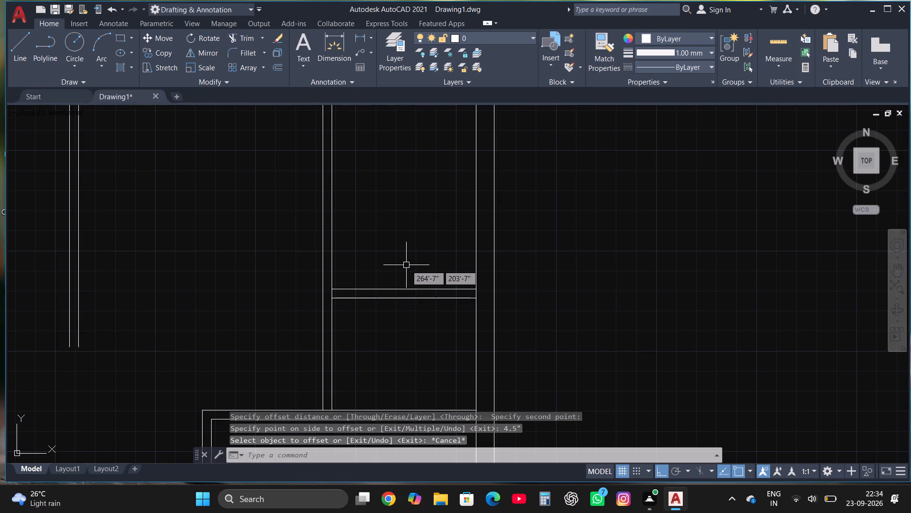
pyautogui.scroll(-2, 406, 265)
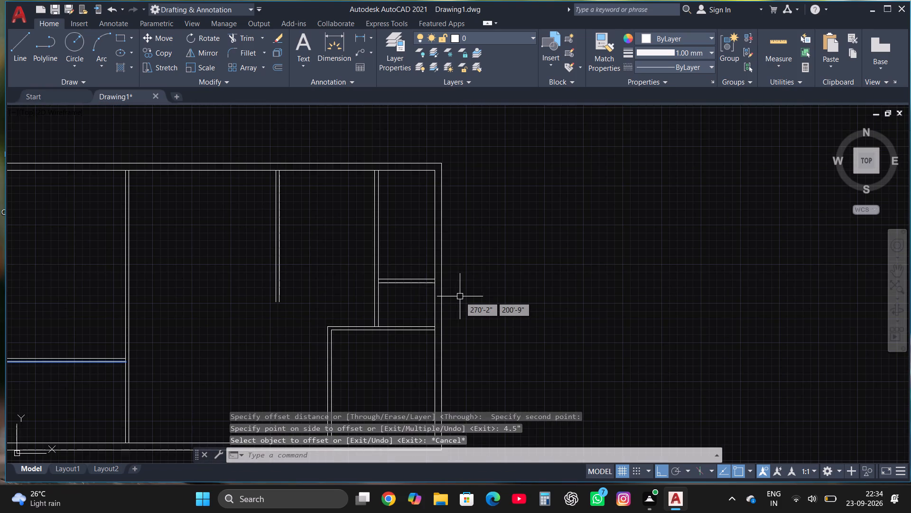
pyautogui.scroll(-1, 460, 296)
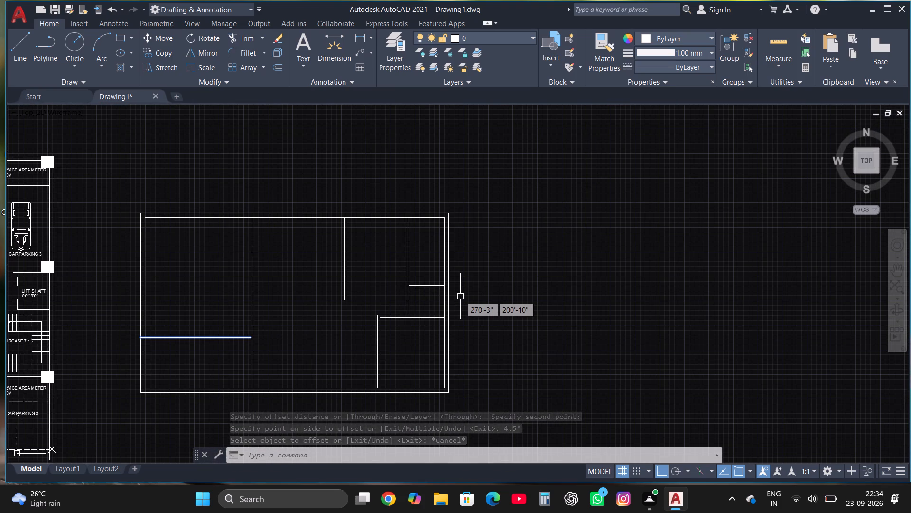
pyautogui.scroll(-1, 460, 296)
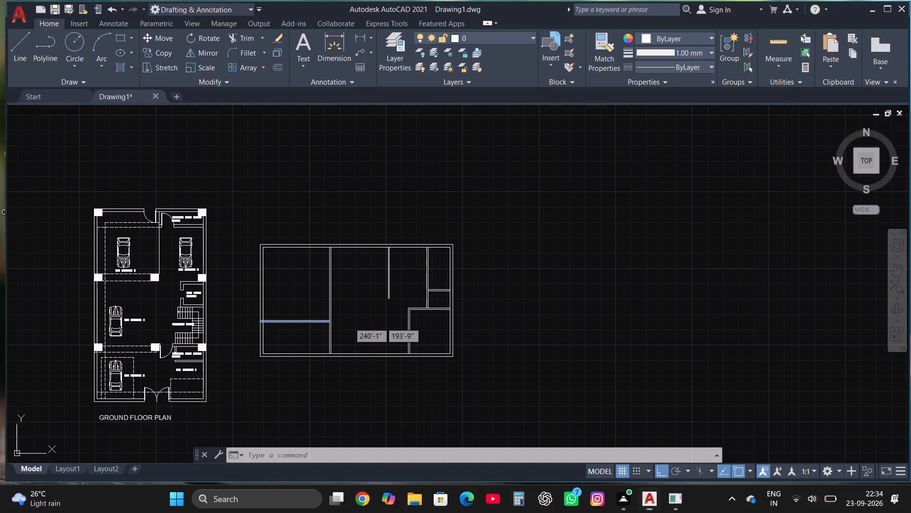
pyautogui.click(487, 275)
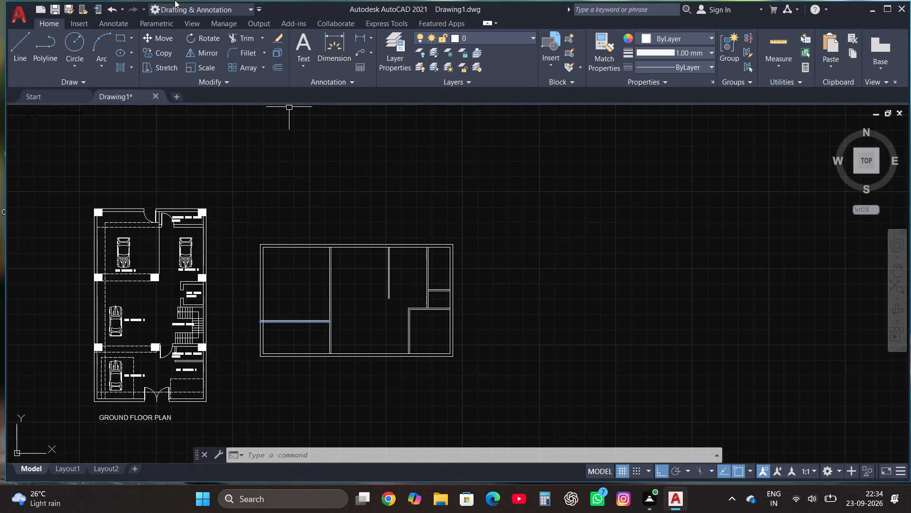
# Draw a line 6' leftward along the bottom wall's inner face from the outer base corner of the lower-right room's left wall.
pyautogui.click(10, 51)
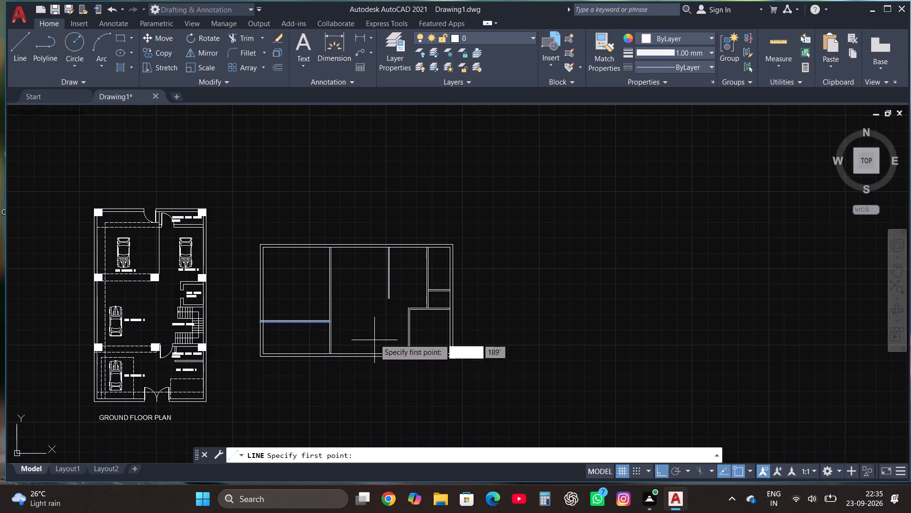
pyautogui.scroll(2, 381, 323)
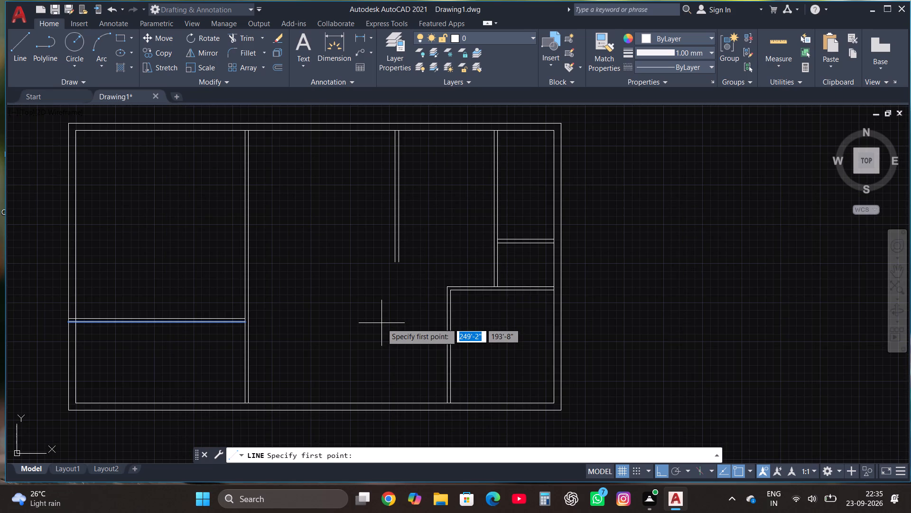
pyautogui.click(446, 402)
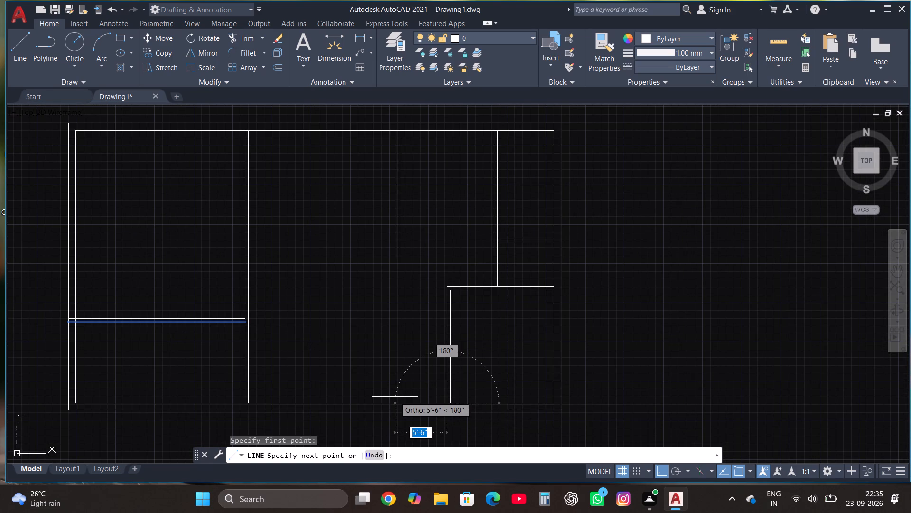
pyautogui.write("6'")
pyautogui.press('Return')
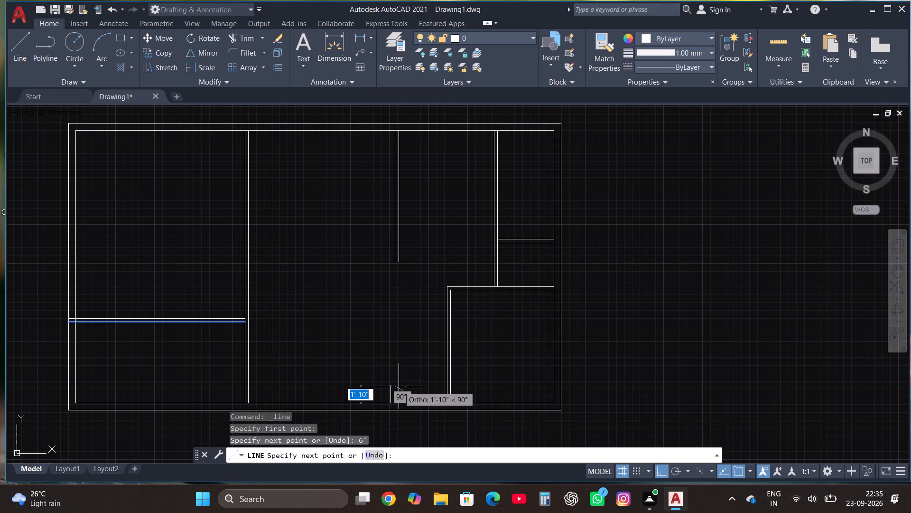
pyautogui.scroll(3, 397, 391)
pyautogui.scroll(-2, 349, 393)
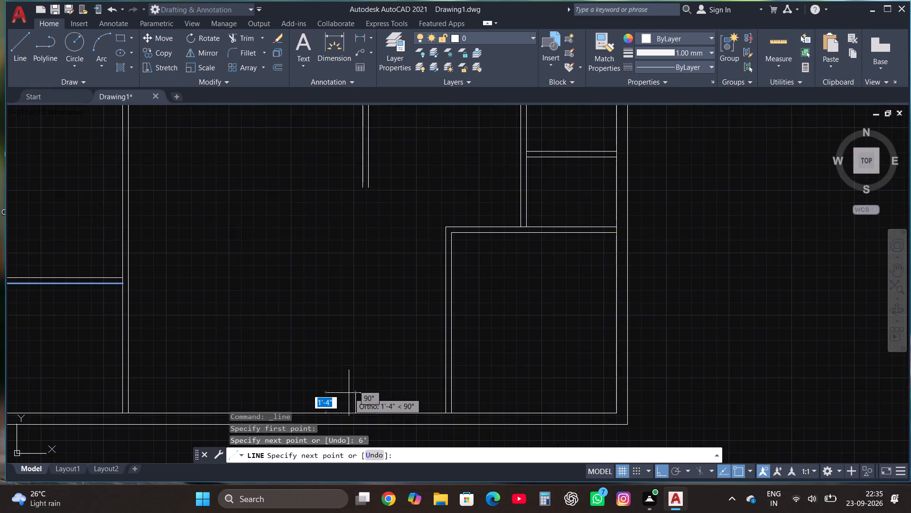
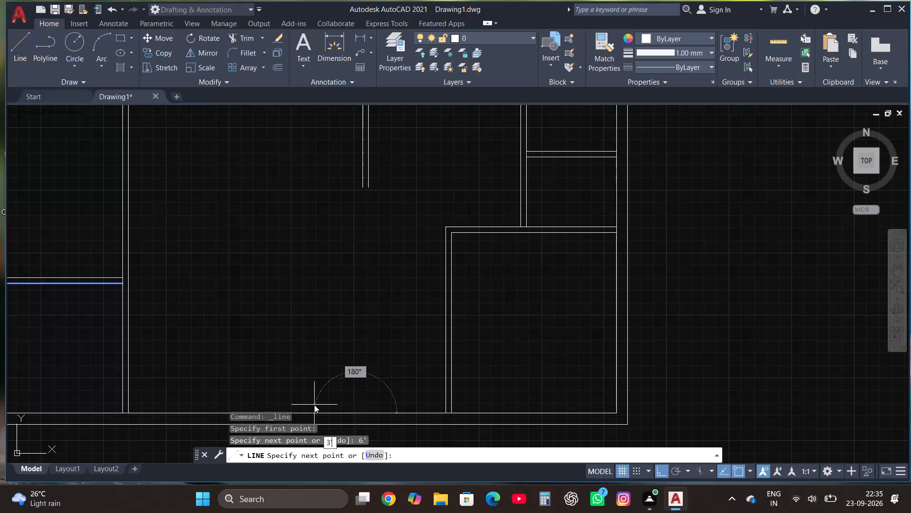
# Finish the wall outline with a 3' segment leftward, a segment up to the lower-right room's top wall level, and one across to that wall.
pyautogui.press('Return')
pyautogui.scroll(-3, 314, 406)
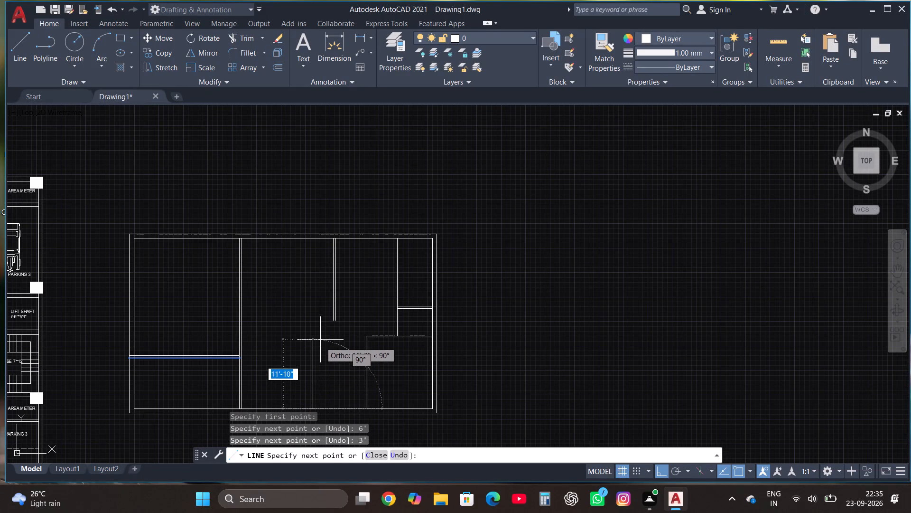
pyautogui.scroll(1, 321, 334)
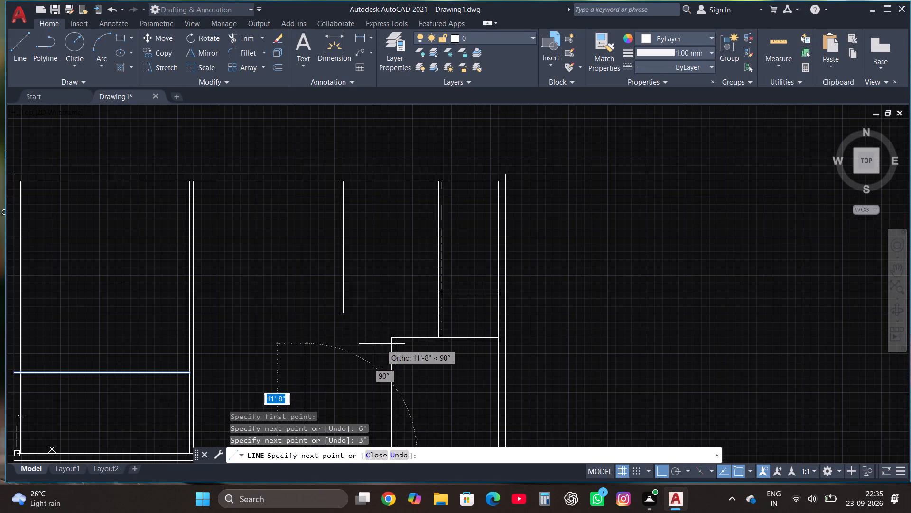
pyautogui.click(341, 337)
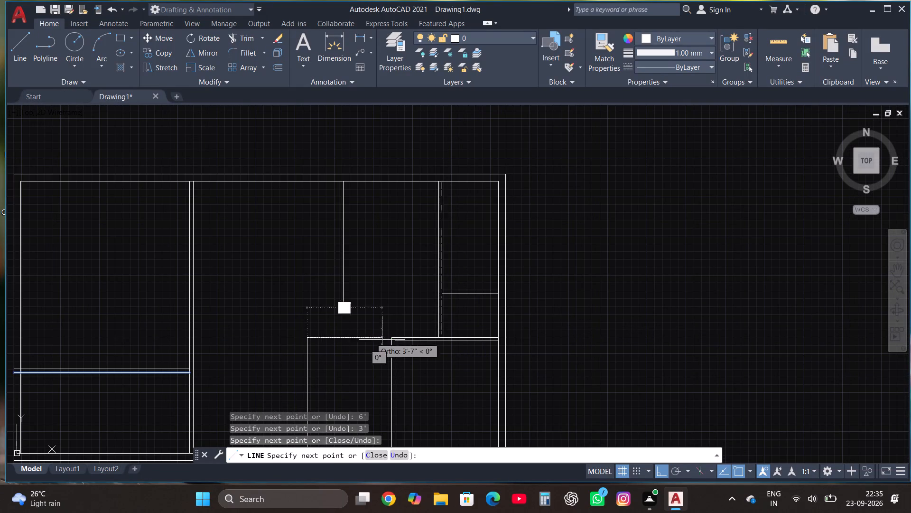
pyautogui.click(400, 336)
pyautogui.press('Escape')
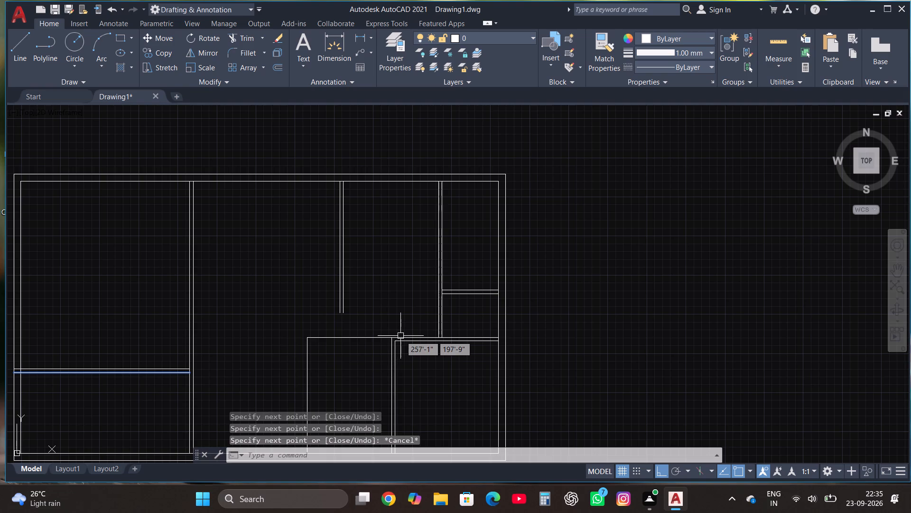
# Offset the new room's vertical and horizontal wall lines 4.5" inward to give the walls thickness.
pyautogui.scroll(1, 395, 344)
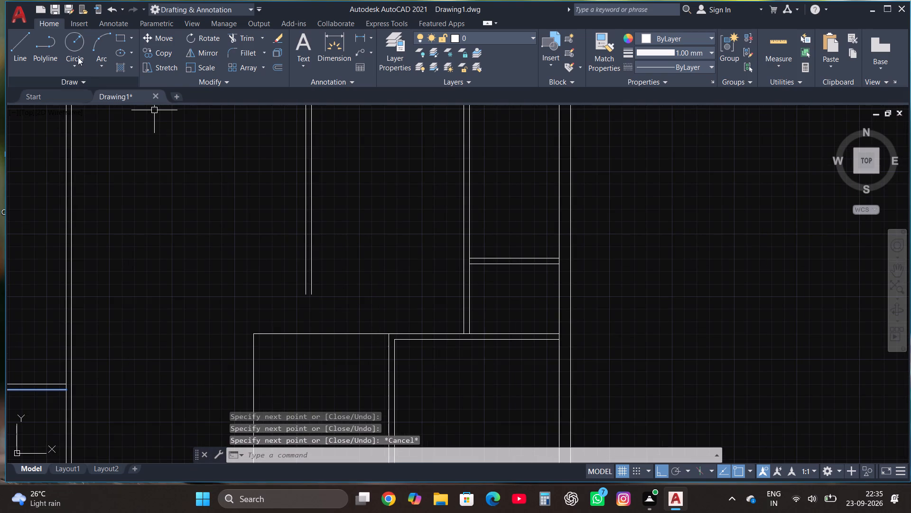
pyautogui.scroll(-2, 300, 312)
pyautogui.moveTo(297, 336); pyautogui.dragTo(296, 332)
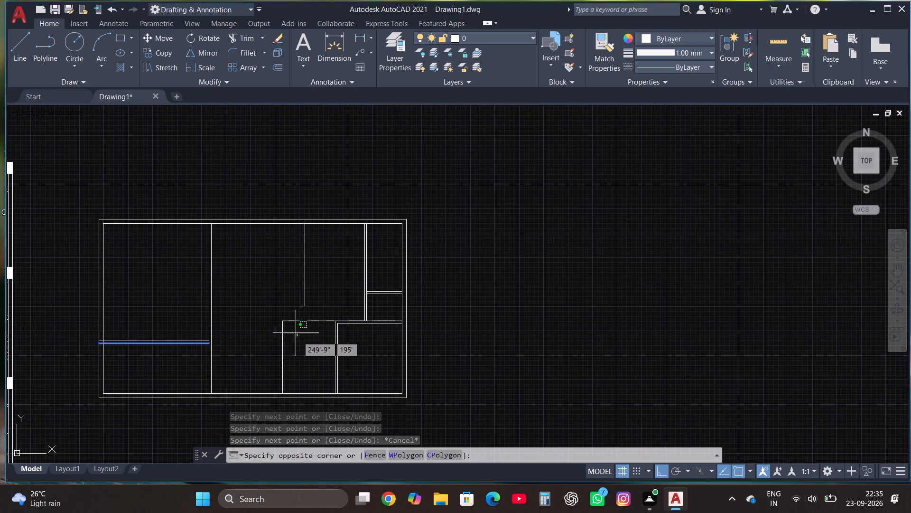
pyautogui.click(281, 320)
pyautogui.click(278, 69)
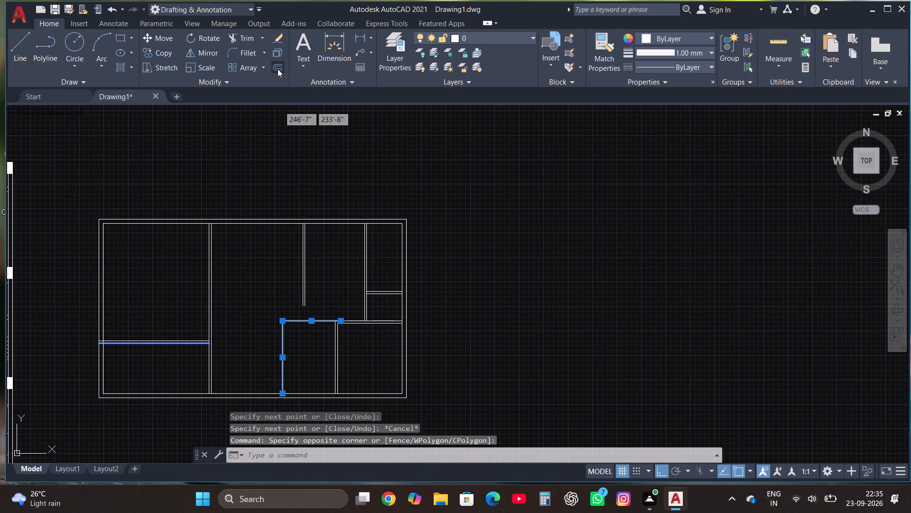
pyautogui.click(284, 354)
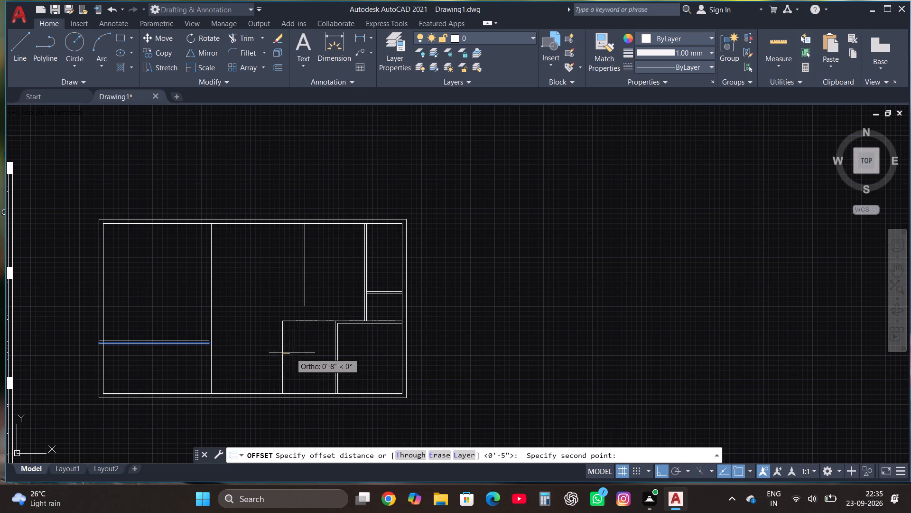
pyautogui.click(293, 352)
pyautogui.click(281, 344)
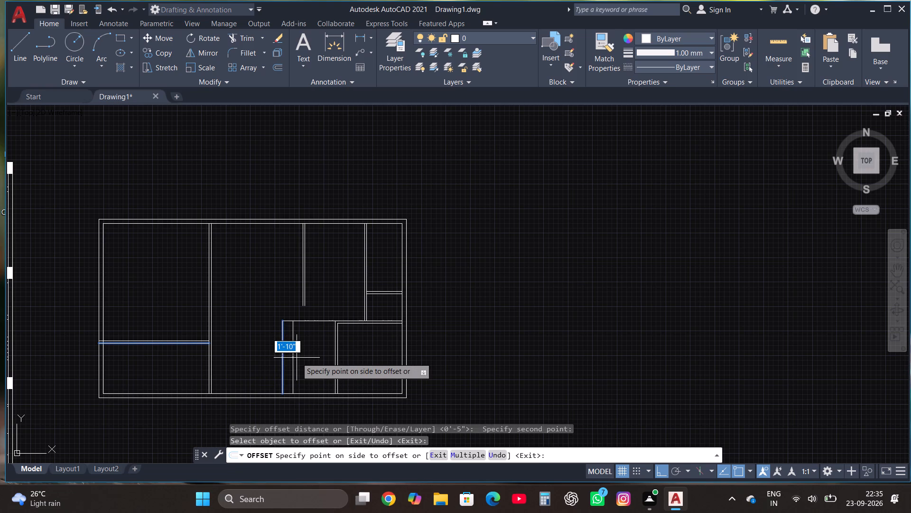
pyautogui.write('4.5"')
pyautogui.press('Return')
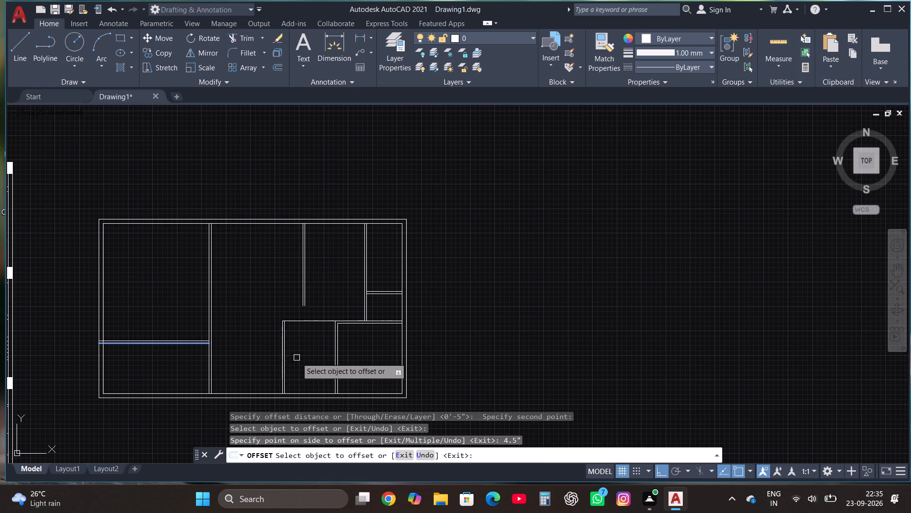
pyautogui.click(315, 318)
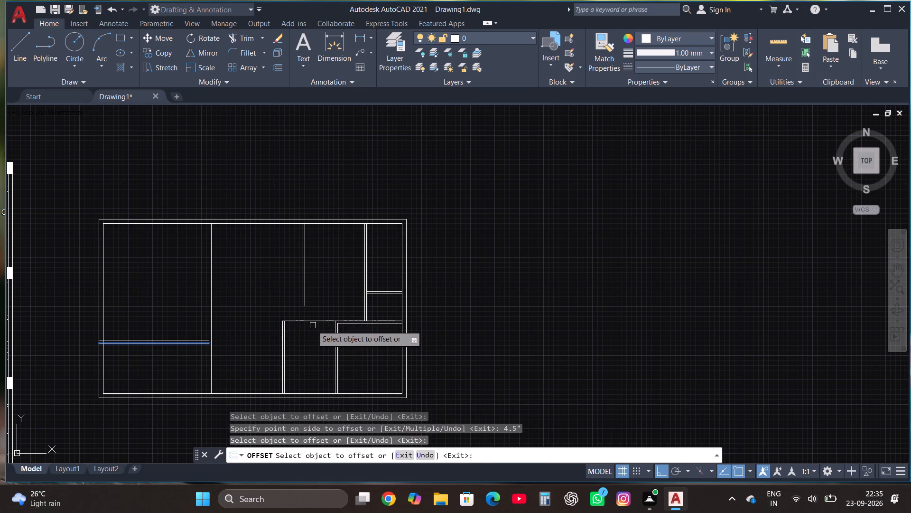
pyautogui.click(310, 319)
pyautogui.write('4.5"')
pyautogui.press('Return')
pyautogui.press('Escape')
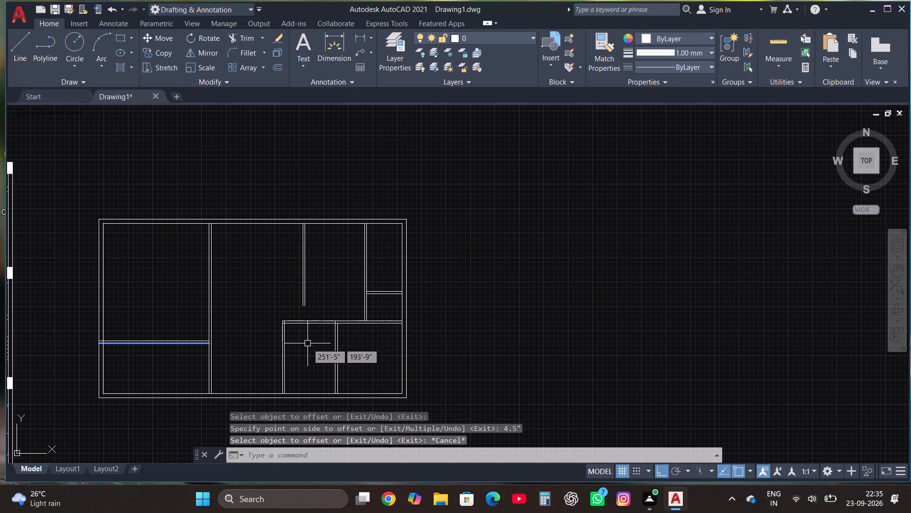
# Trim the overlapping line ends at the new room's upper-left corner and at its junction with the adjoining room's wall.
pyautogui.scroll(3, 307, 343)
pyautogui.click(241, 36)
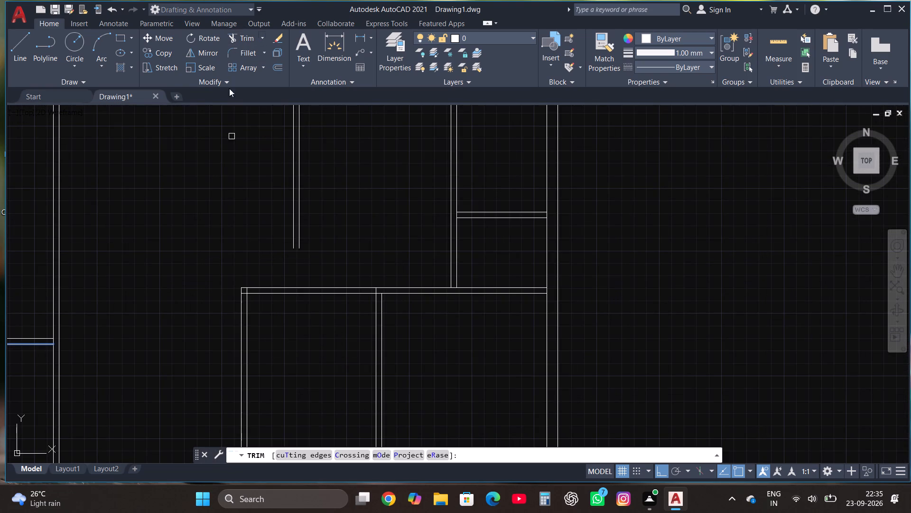
pyautogui.scroll(2, 223, 267)
pyautogui.click(273, 332)
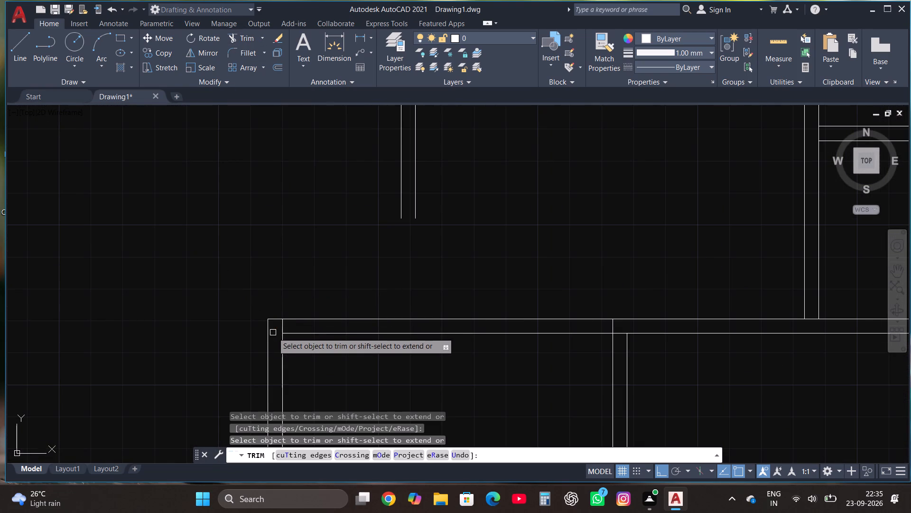
pyautogui.click(280, 324)
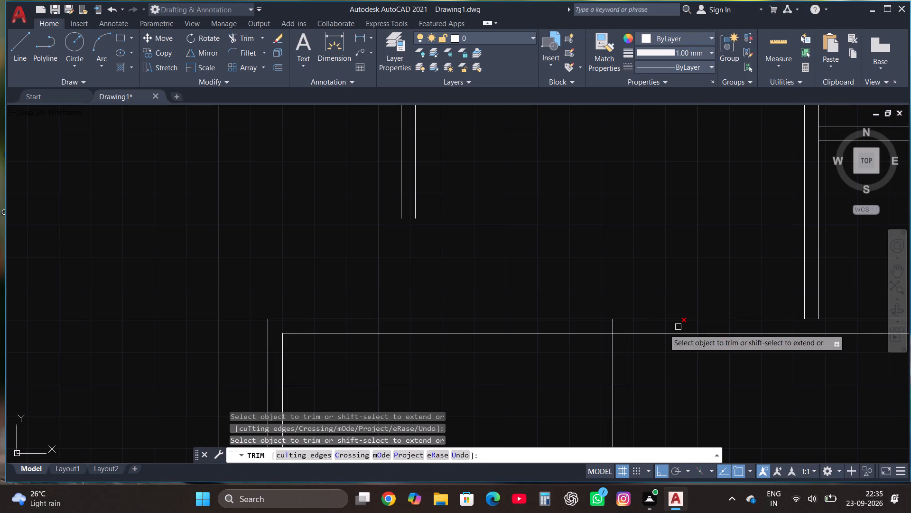
pyautogui.click(614, 328)
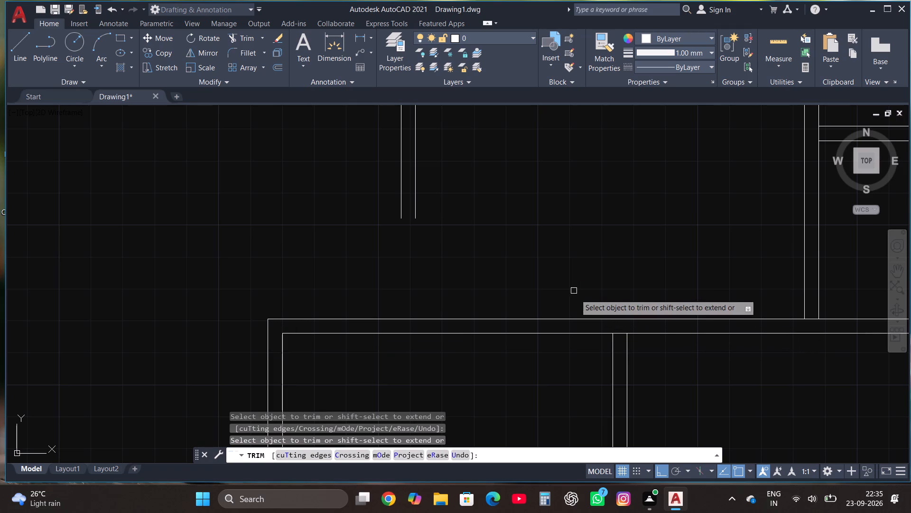
pyautogui.click(623, 336)
pyautogui.press('Escape')
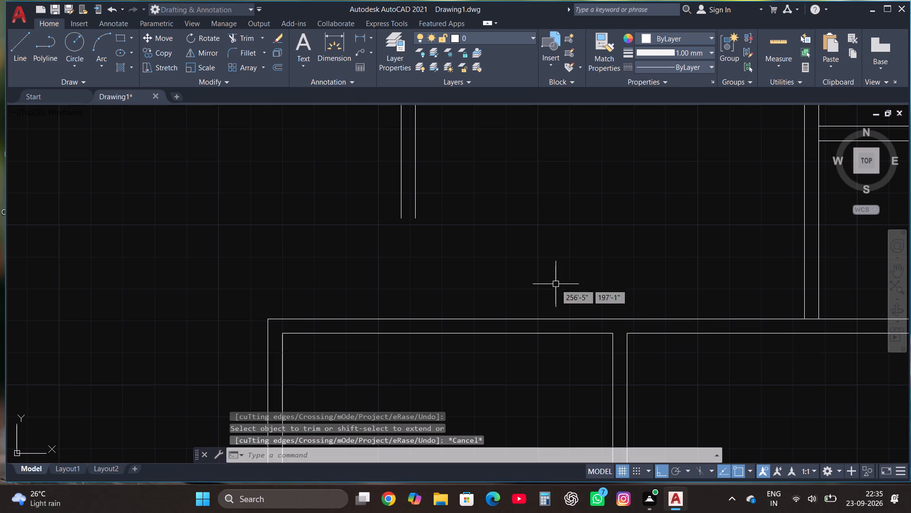
# Draw a horizontal partition line across the new small room between its side walls, trimming the overshoot past the shared wall.
pyautogui.scroll(-3, 490, 203)
pyautogui.scroll(-1, 487, 286)
pyautogui.scroll(2, 441, 396)
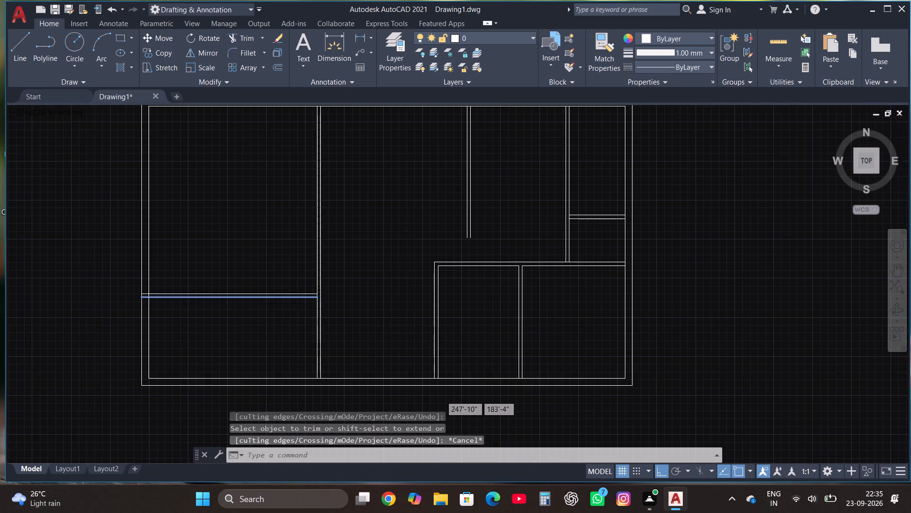
pyautogui.scroll(-2, 443, 399)
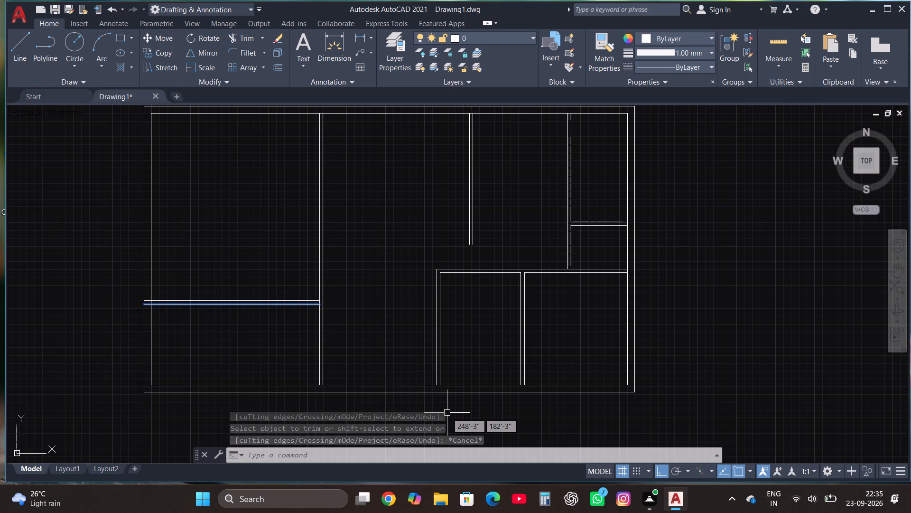
pyautogui.scroll(-1, 447, 413)
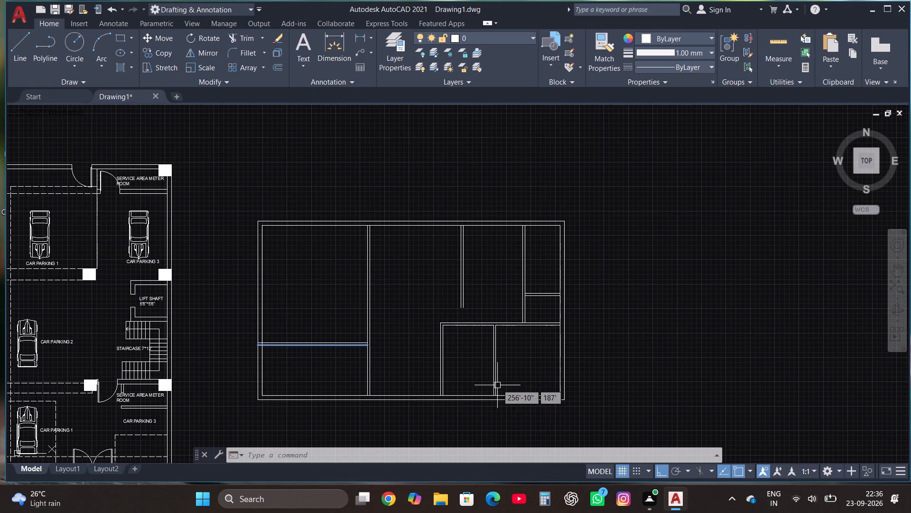
pyautogui.scroll(2, 493, 365)
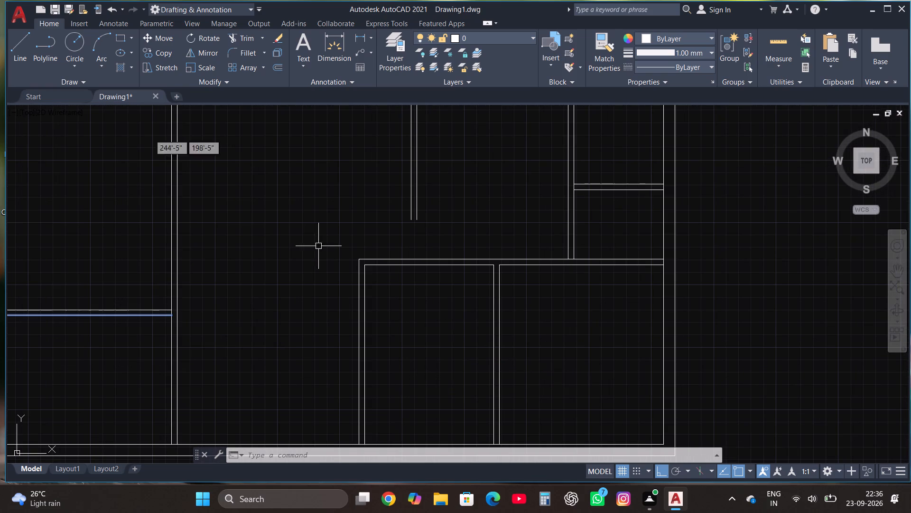
pyautogui.click(24, 36)
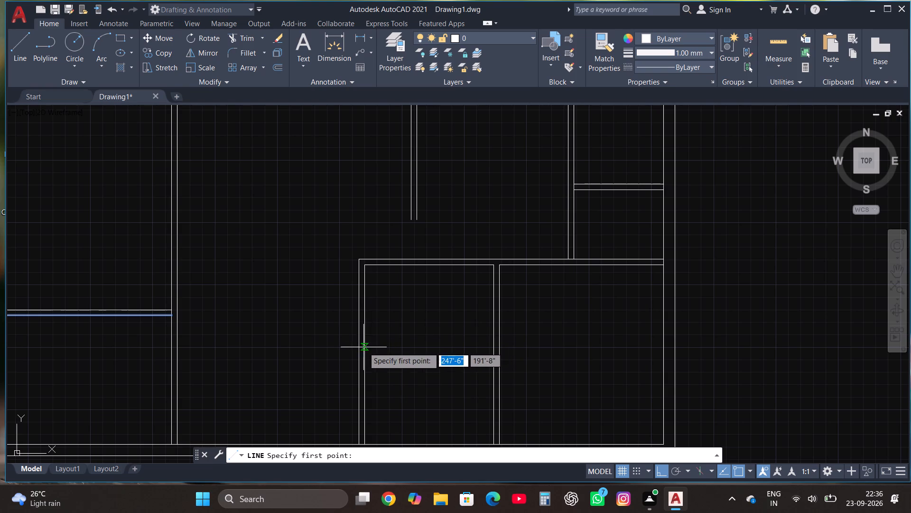
pyautogui.click(363, 347)
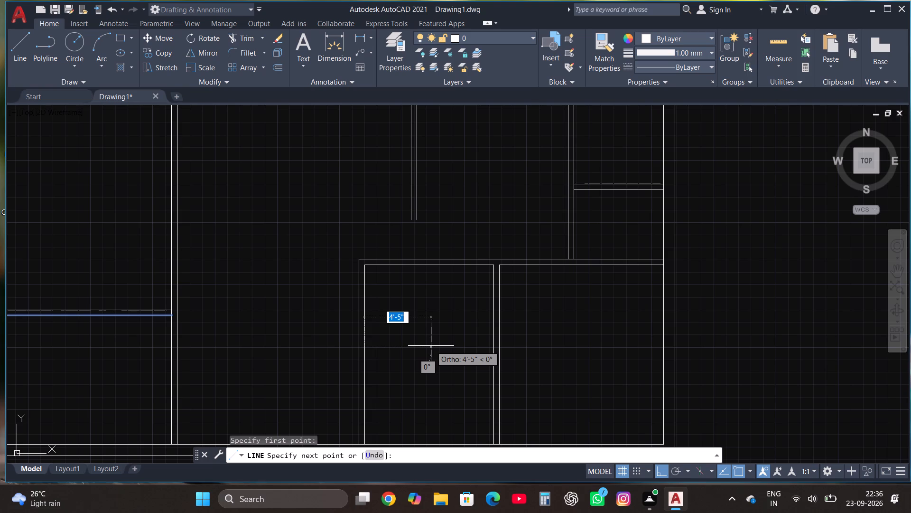
pyautogui.scroll(3, 485, 338)
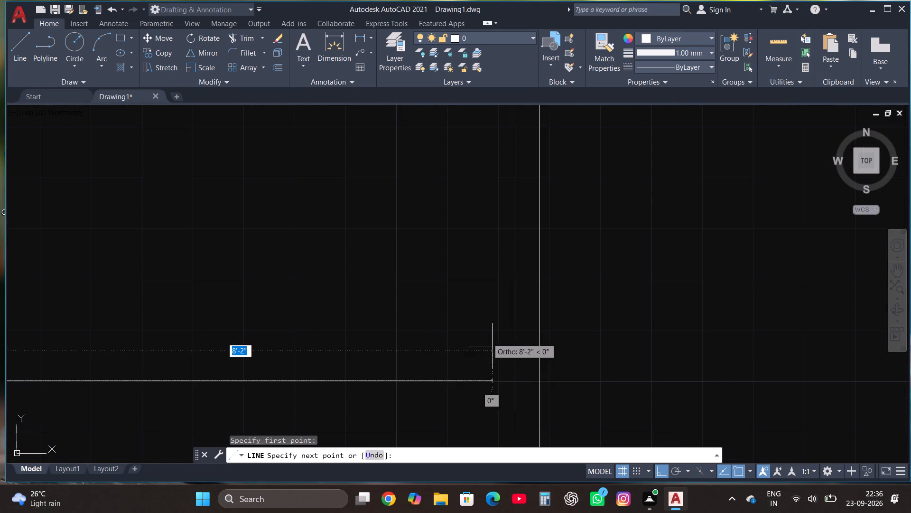
pyautogui.click(525, 379)
pyautogui.press('Escape')
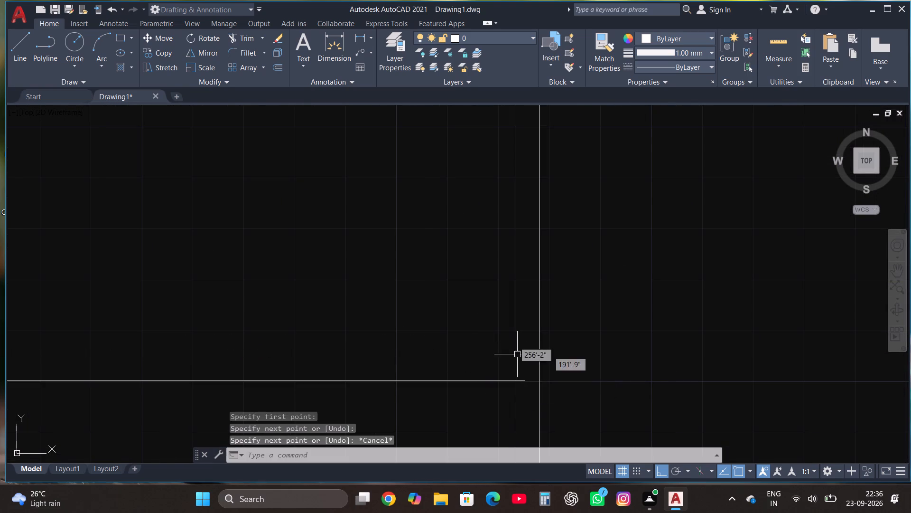
pyautogui.click(245, 33)
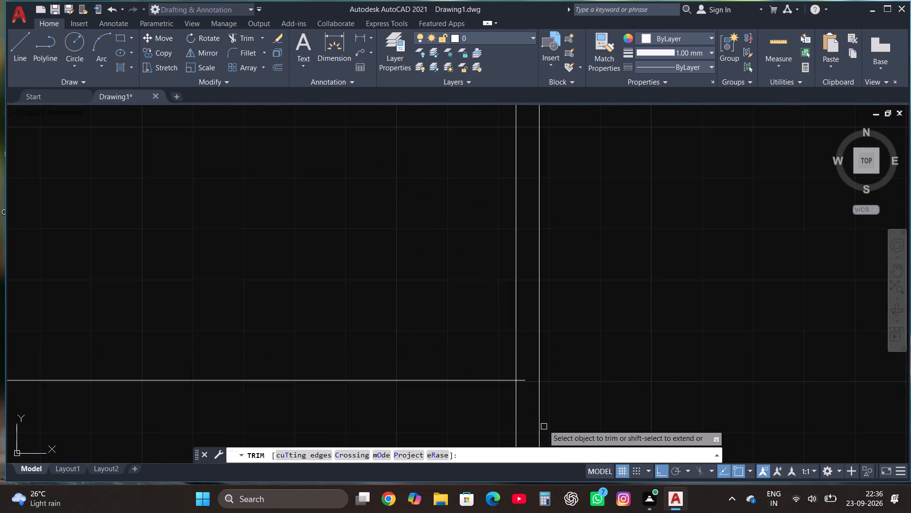
pyautogui.click(520, 382)
pyautogui.press('Escape')
# Offset the small room's horizontal partition line 4.5" downward to form a double-line wall.
pyautogui.scroll(-2, 545, 366)
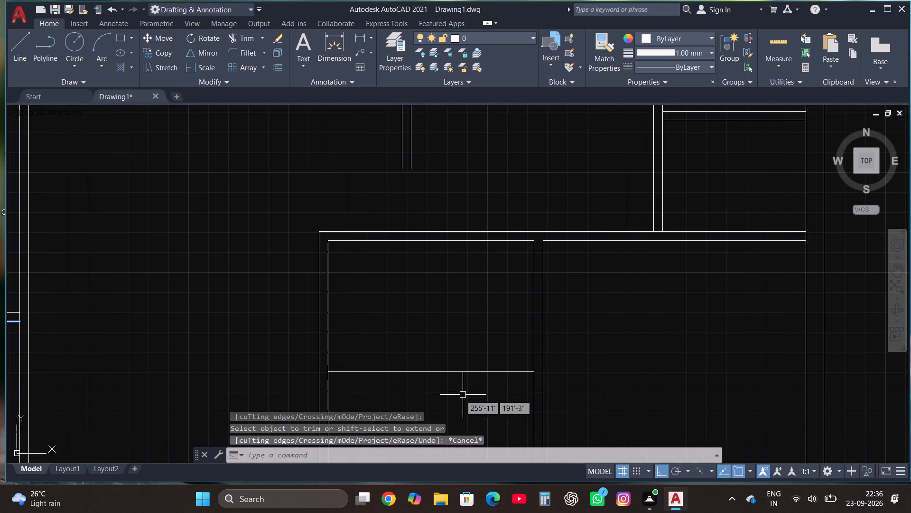
pyautogui.click(455, 393)
pyautogui.click(454, 374)
pyautogui.click(449, 361)
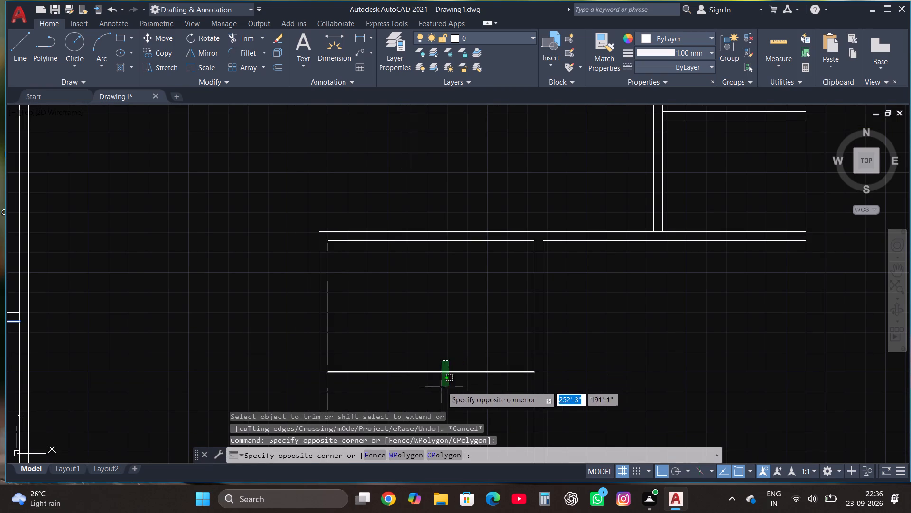
pyautogui.click(442, 386)
pyautogui.scroll(-3, 449, 333)
pyautogui.scroll(2, 452, 349)
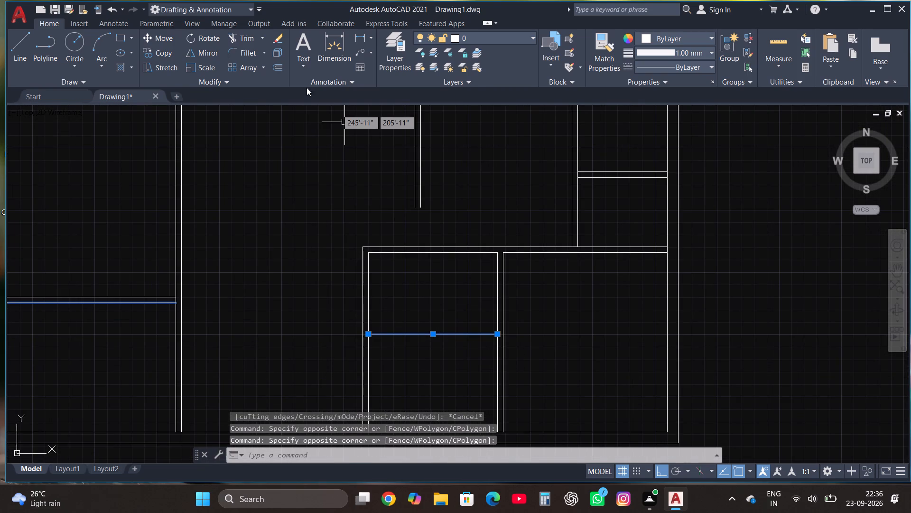
pyautogui.click(281, 66)
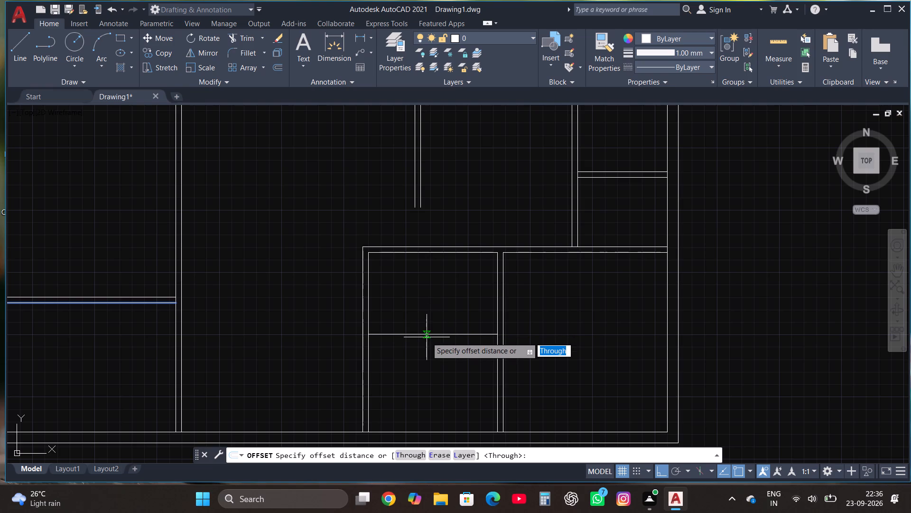
pyautogui.click(426, 337)
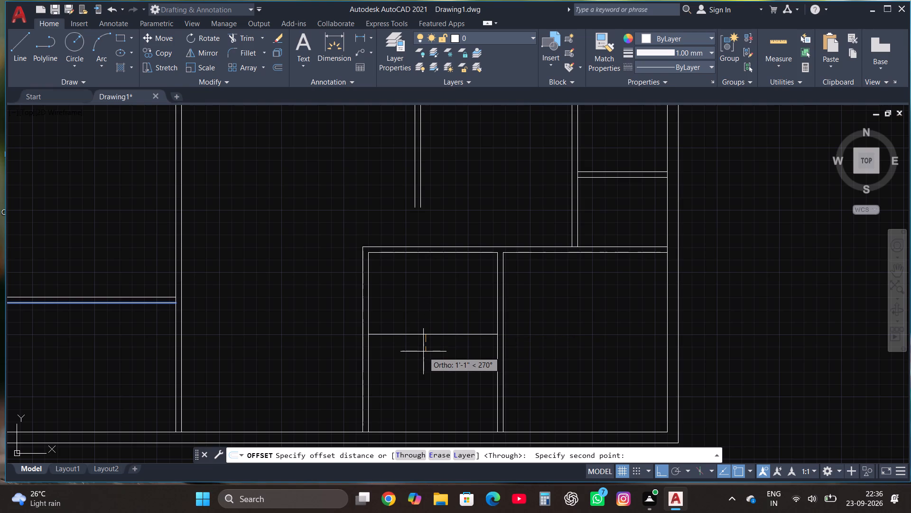
pyautogui.click(421, 351)
pyautogui.write('4.5"')
pyautogui.press('Return')
pyautogui.press('Escape')
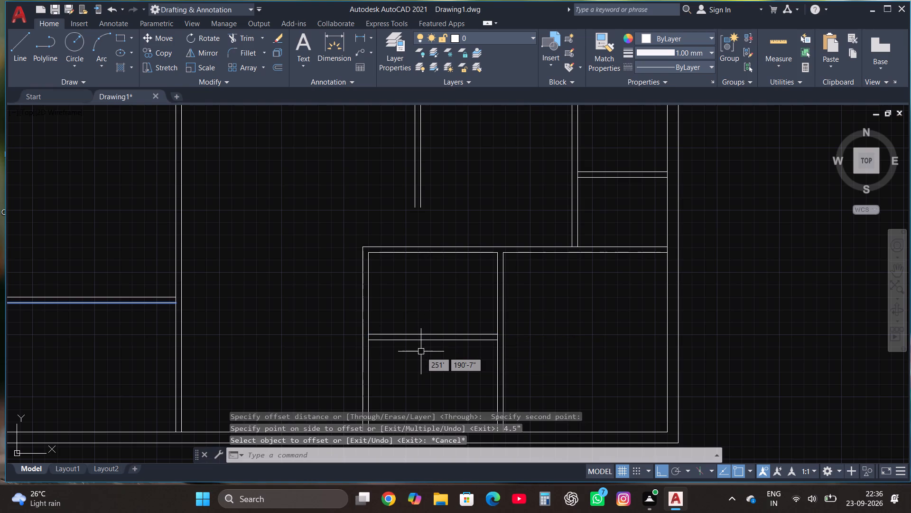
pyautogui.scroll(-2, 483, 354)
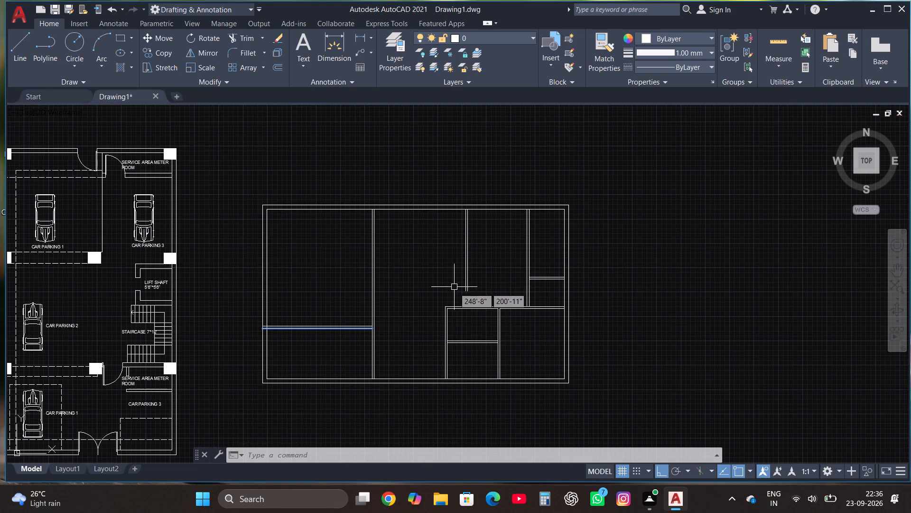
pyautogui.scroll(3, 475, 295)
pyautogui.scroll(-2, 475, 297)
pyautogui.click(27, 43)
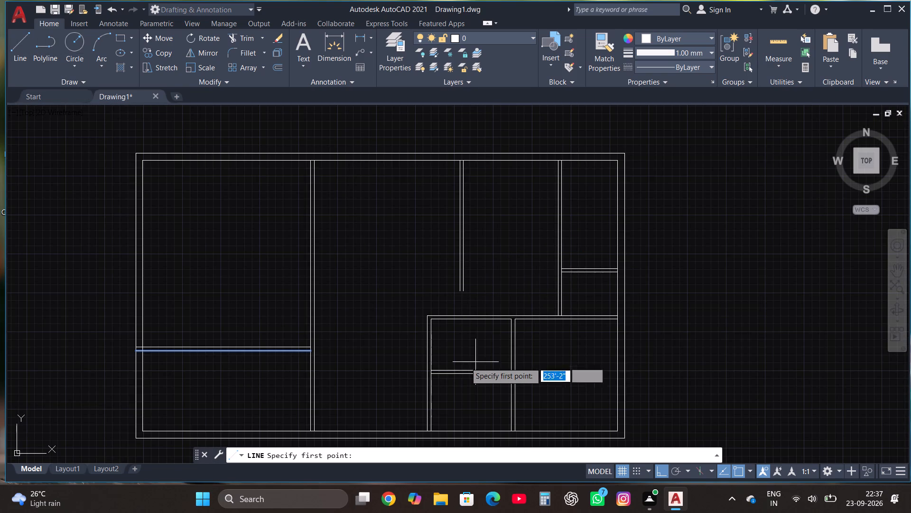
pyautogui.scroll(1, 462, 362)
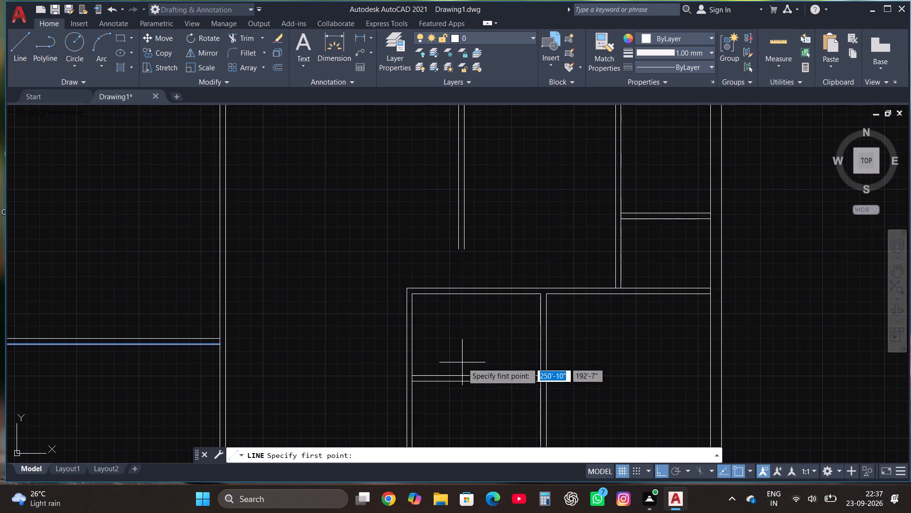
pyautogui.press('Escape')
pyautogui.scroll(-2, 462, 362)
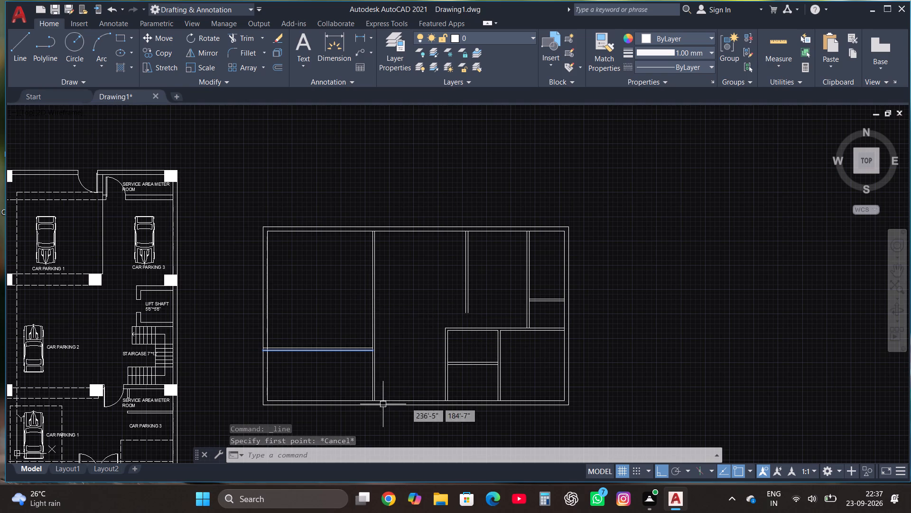
# Insert the Door - Imperial and Toilet - Imperial blocks from the tool palettes in the empty space east of the floor plan.
pyautogui.write('TOO')
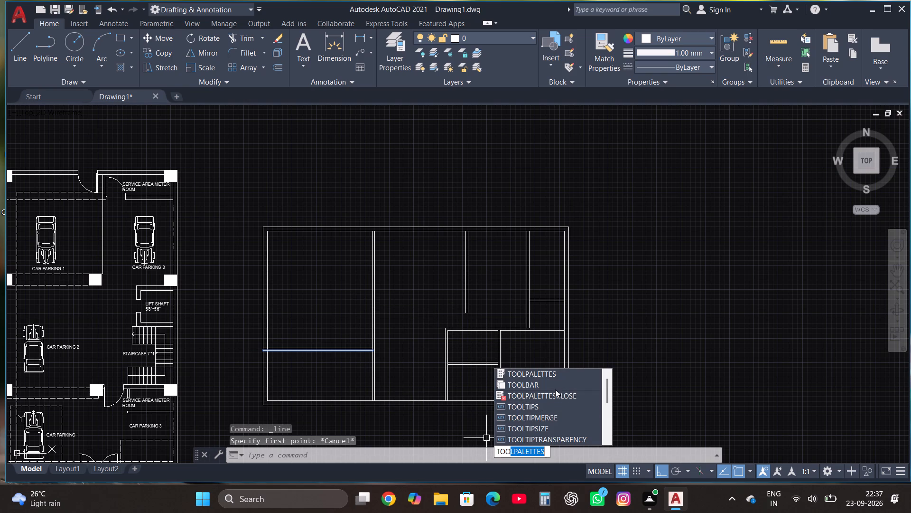
pyautogui.click(558, 375)
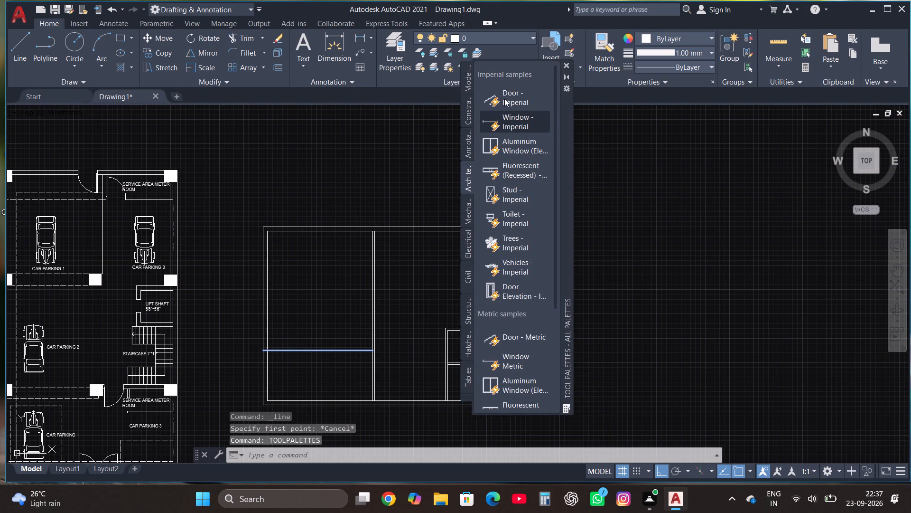
pyautogui.click(504, 99)
pyautogui.click(660, 307)
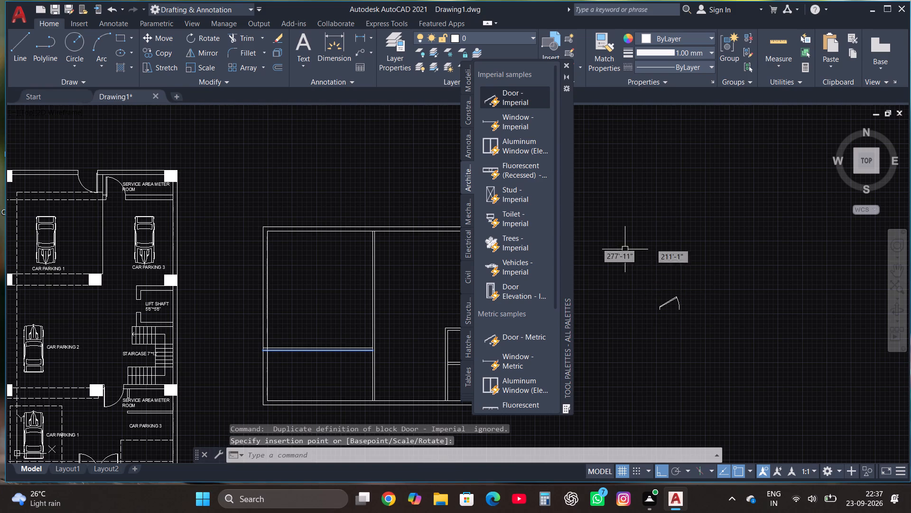
pyautogui.click(503, 220)
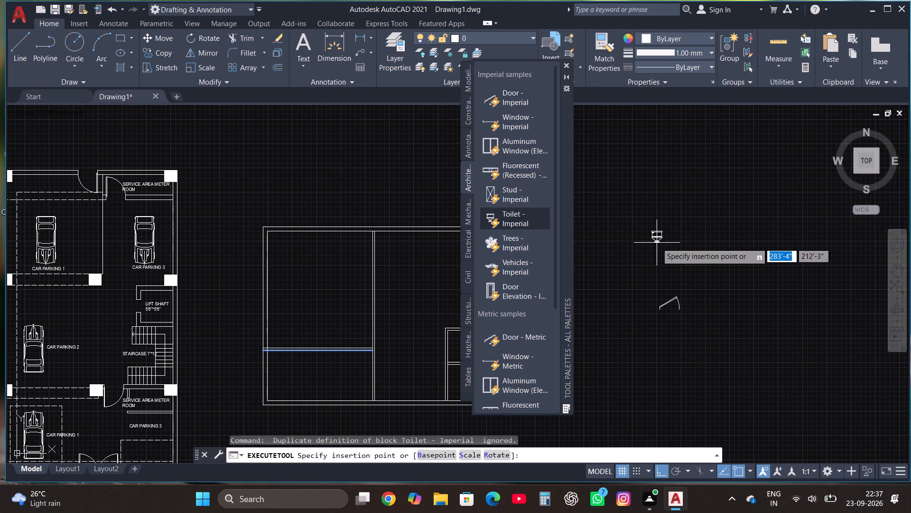
pyautogui.click(657, 243)
pyautogui.click(564, 64)
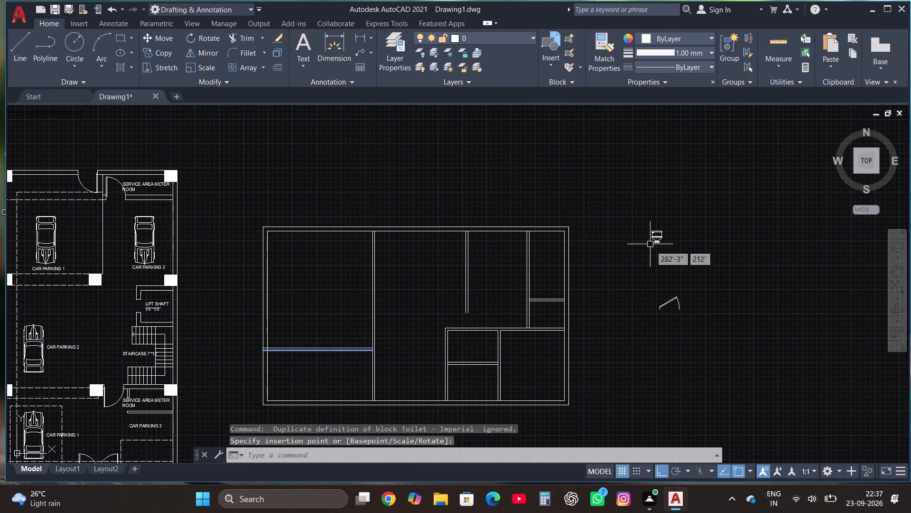
# Change the inserted door block's opening angle so its leaf stands perpendicular to the opening.
pyautogui.click(667, 305)
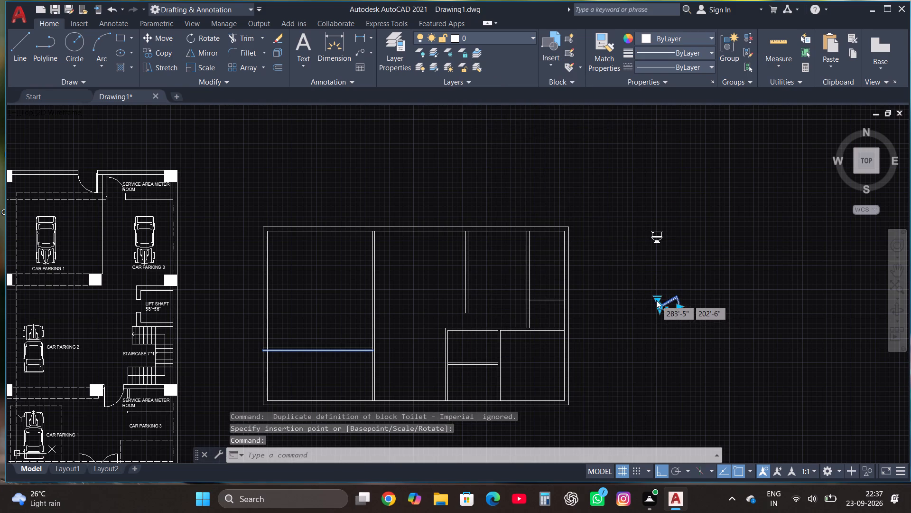
pyautogui.click(656, 300)
pyautogui.click(696, 345)
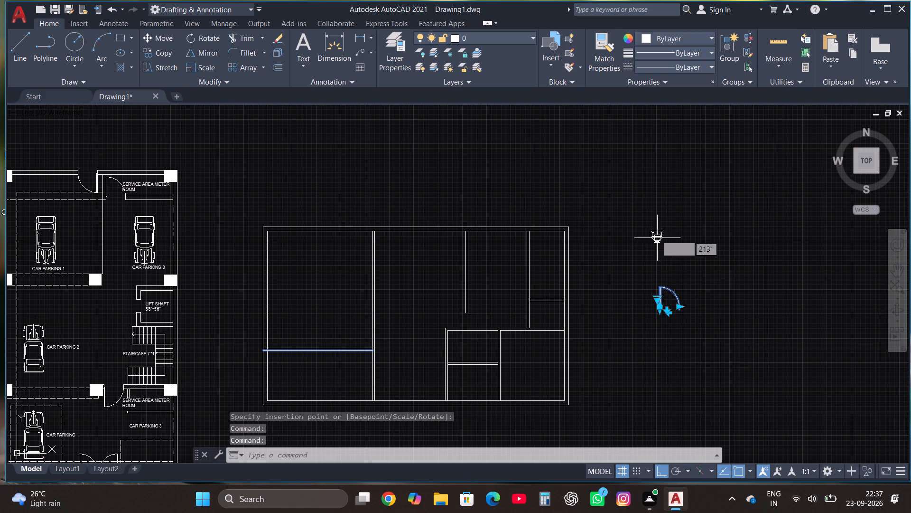
# Switch the inserted toilet block to its Elongated (Plan) view.
pyautogui.click(655, 232)
pyautogui.click(650, 247)
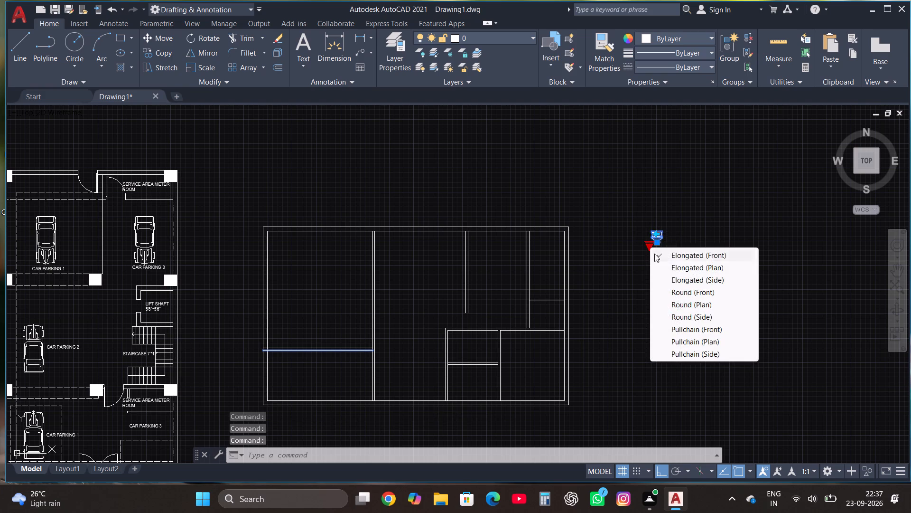
pyautogui.click(702, 266)
pyautogui.press('Escape')
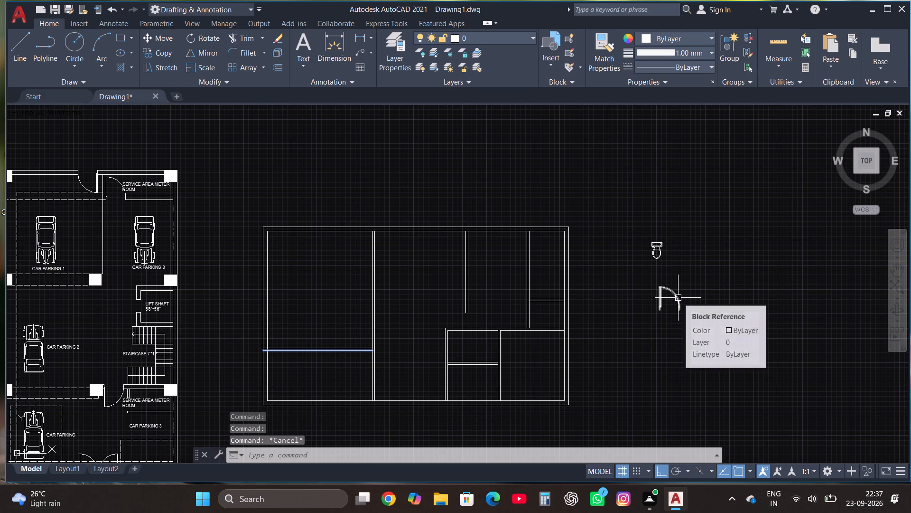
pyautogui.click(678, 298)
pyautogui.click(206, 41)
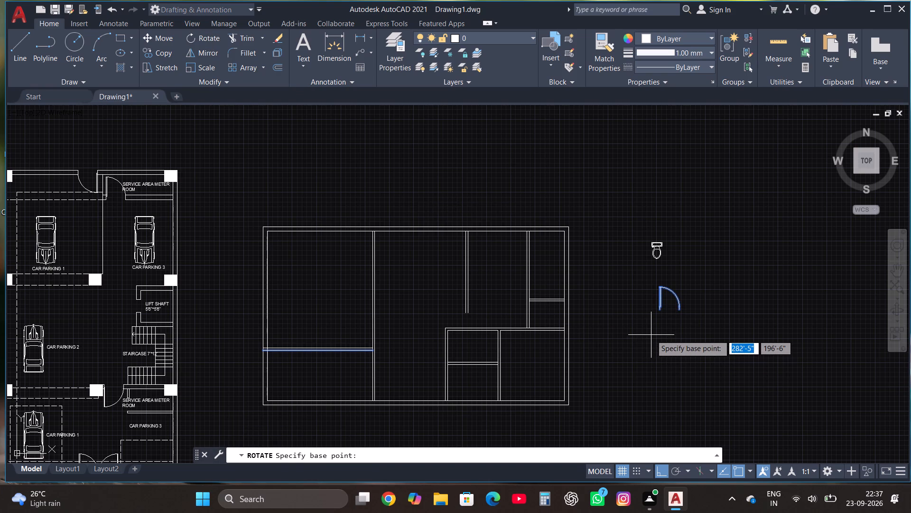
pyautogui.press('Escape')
# Mirror the door block across a vertical axis just beside it, keeping the original.
pyautogui.click(659, 311)
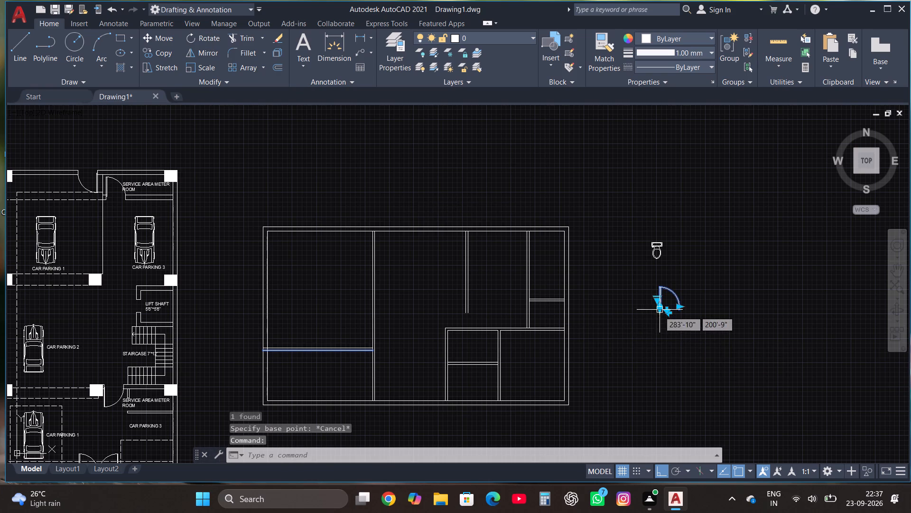
pyautogui.click(212, 56)
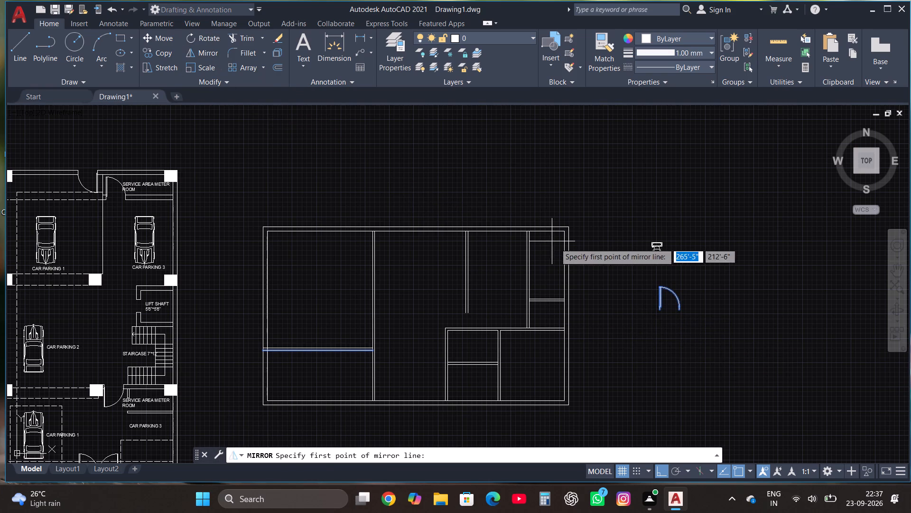
pyautogui.click(692, 302)
pyautogui.click(696, 362)
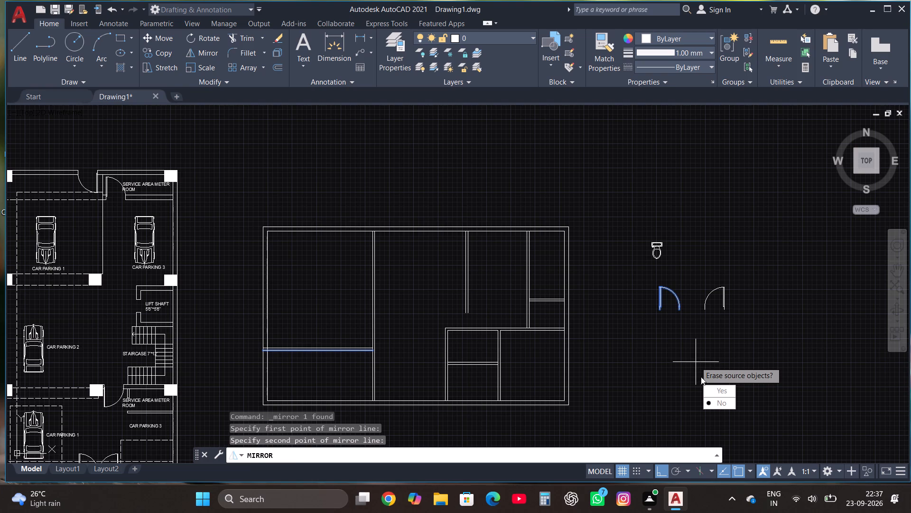
pyautogui.moveTo(724, 400); pyautogui.dragTo(696, 362)
# Mirror both door blocks across a horizontal axis below them, keeping the originals, to give four door orientations.
pyautogui.click(646, 328)
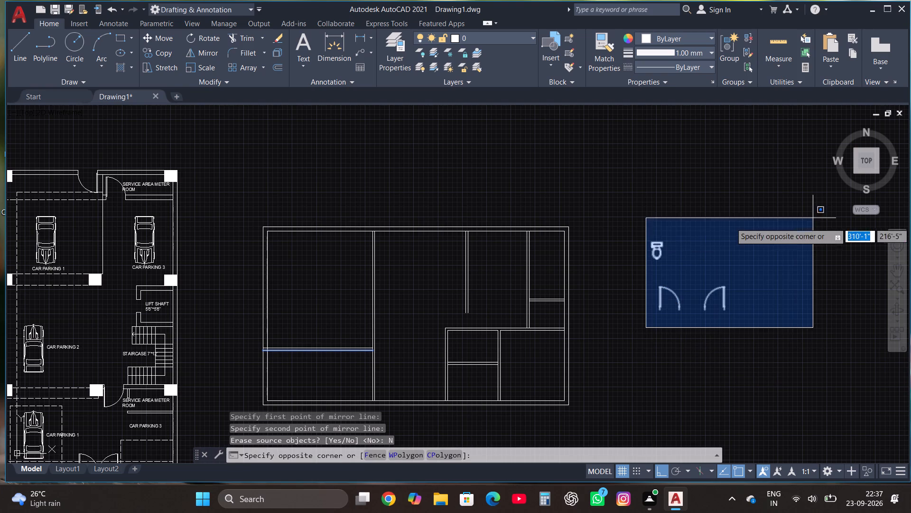
pyautogui.click(789, 276)
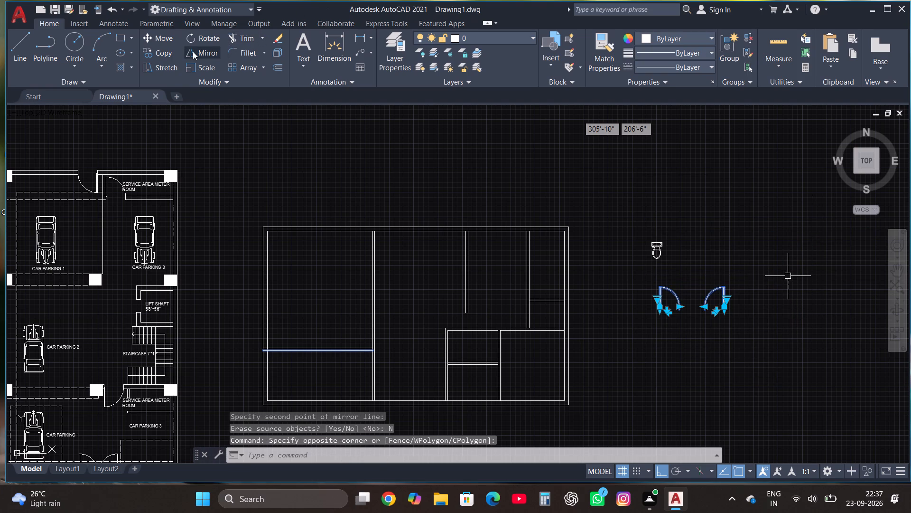
pyautogui.click(193, 51)
pyautogui.click(698, 318)
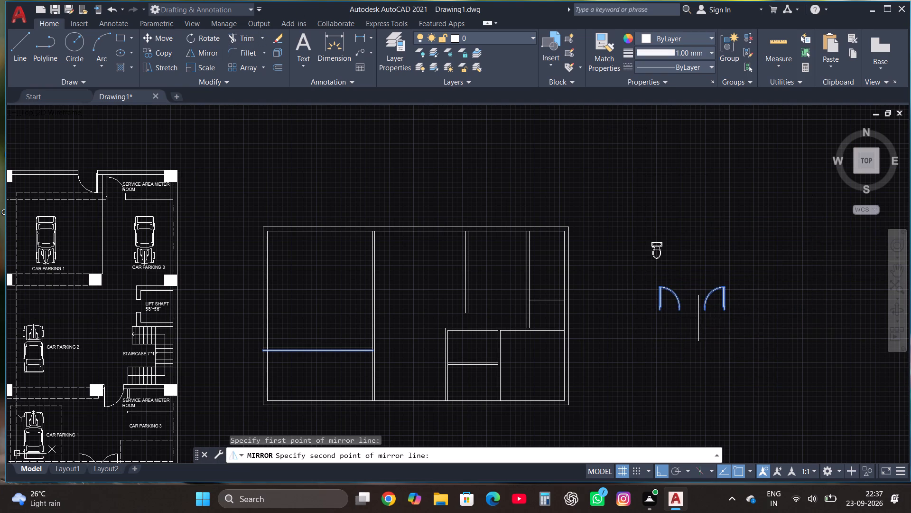
pyautogui.click(610, 264)
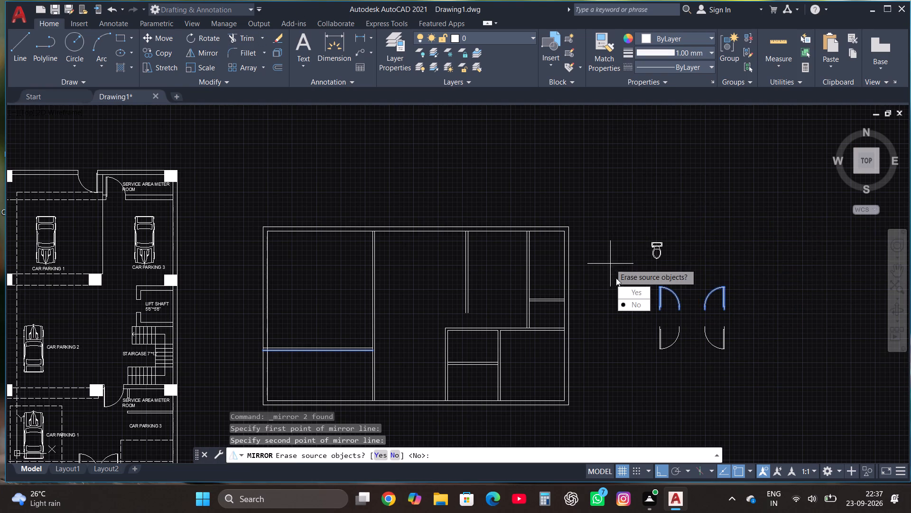
pyautogui.moveTo(632, 305); pyautogui.dragTo(610, 264)
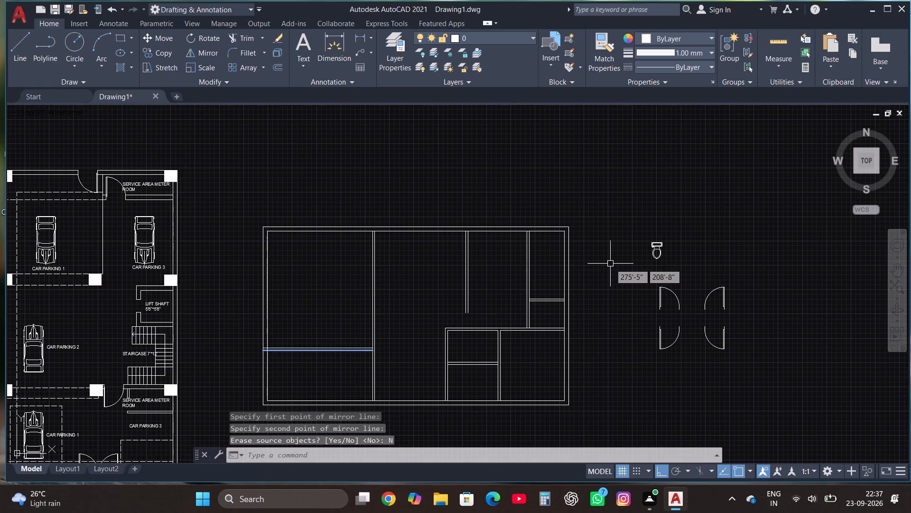
# Move the lower-right door copy by its hinge corner onto the upper line of the small room's horizontal partition, near its right end.
pyautogui.click(723, 340)
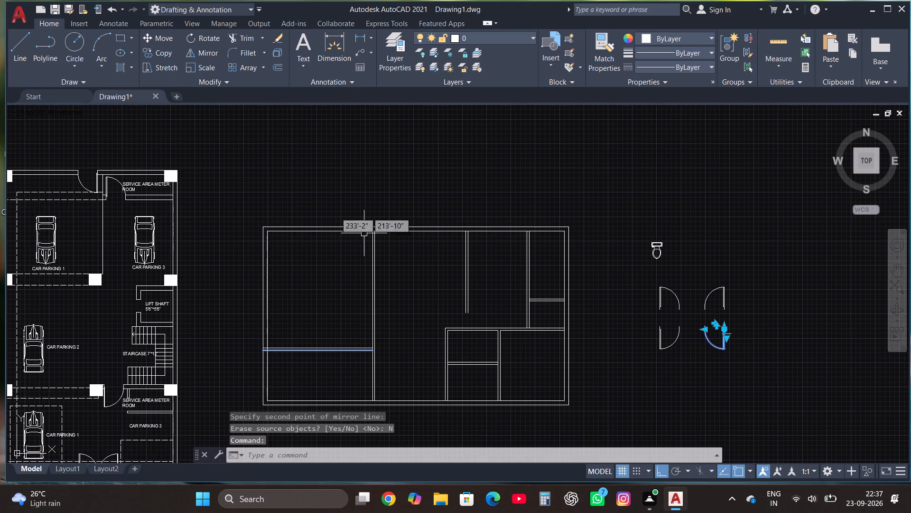
pyautogui.click(157, 36)
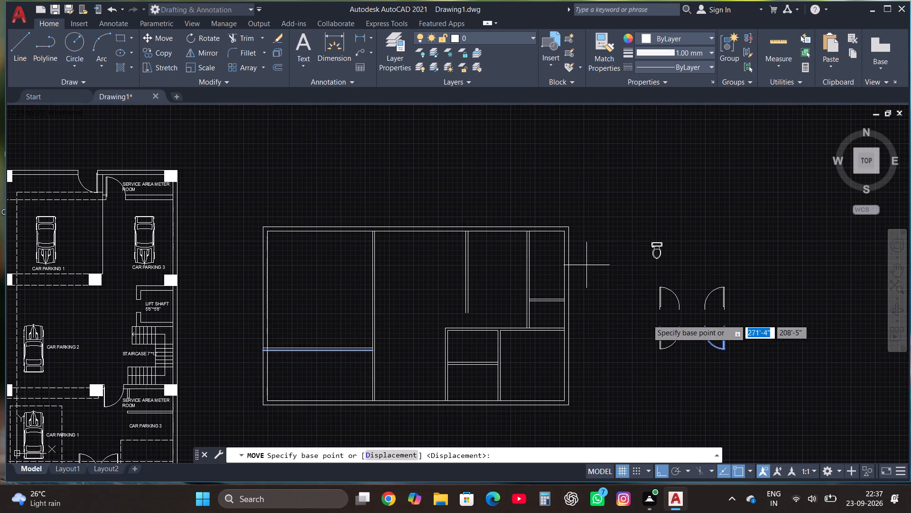
pyautogui.scroll(1, 770, 333)
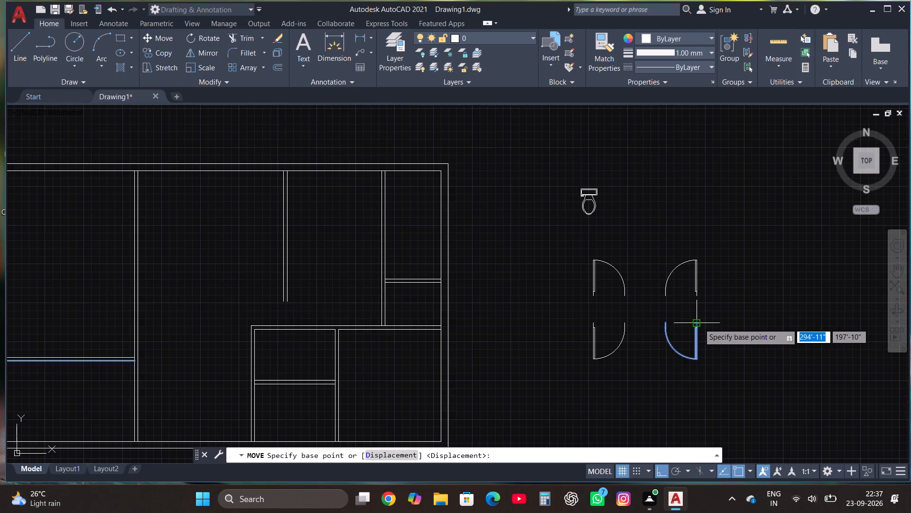
pyautogui.click(699, 323)
pyautogui.scroll(-2, 697, 328)
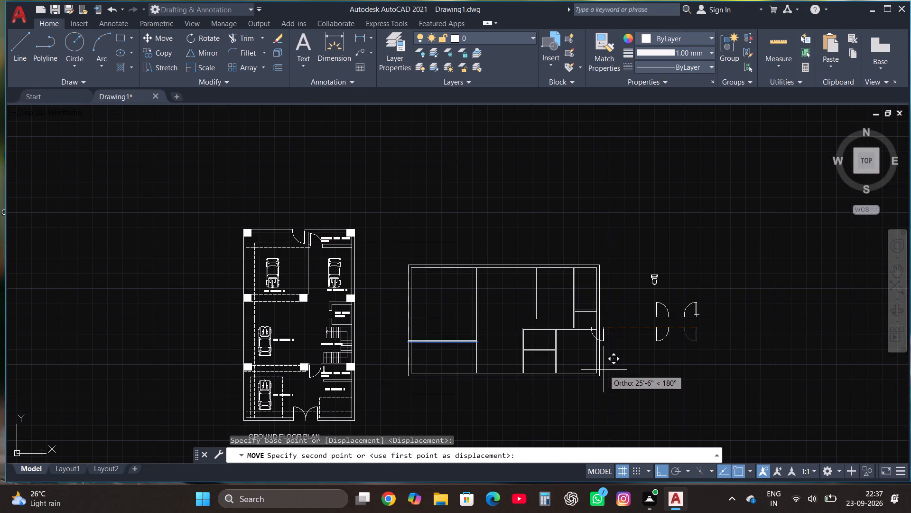
pyautogui.press('F8')
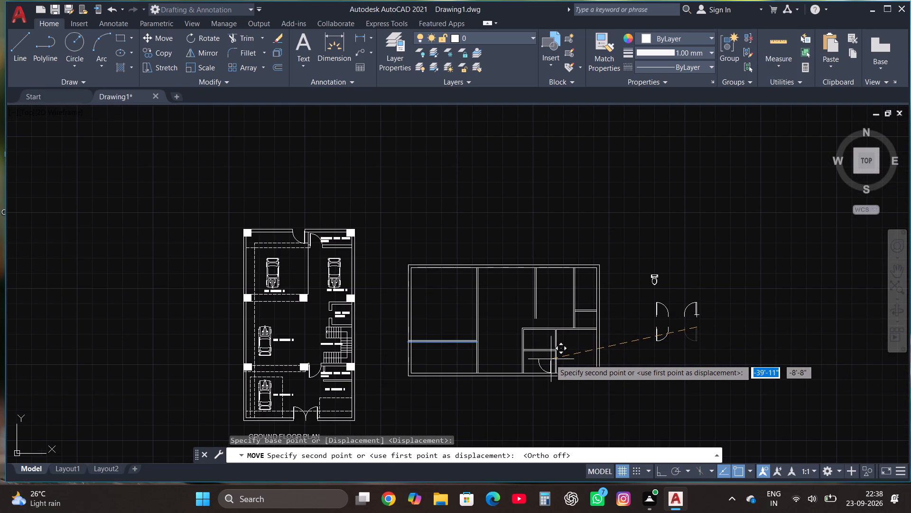
pyautogui.scroll(3, 548, 357)
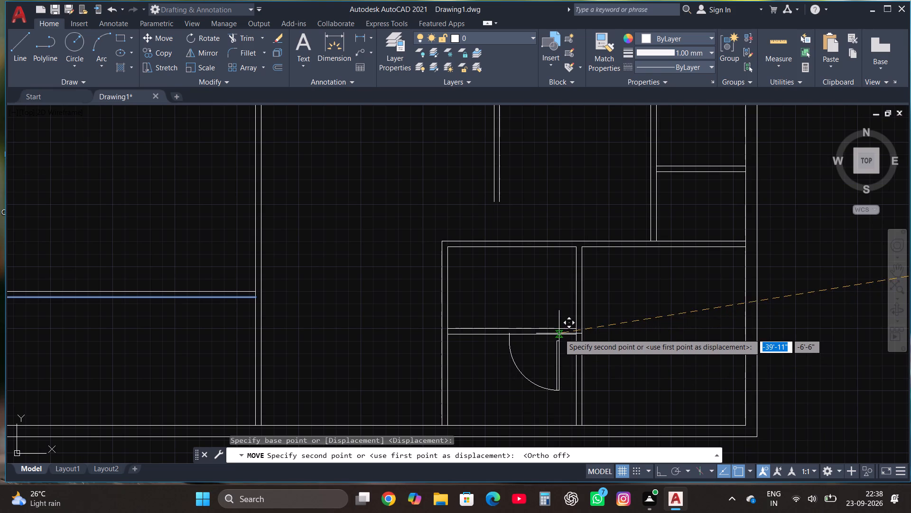
pyautogui.click(561, 328)
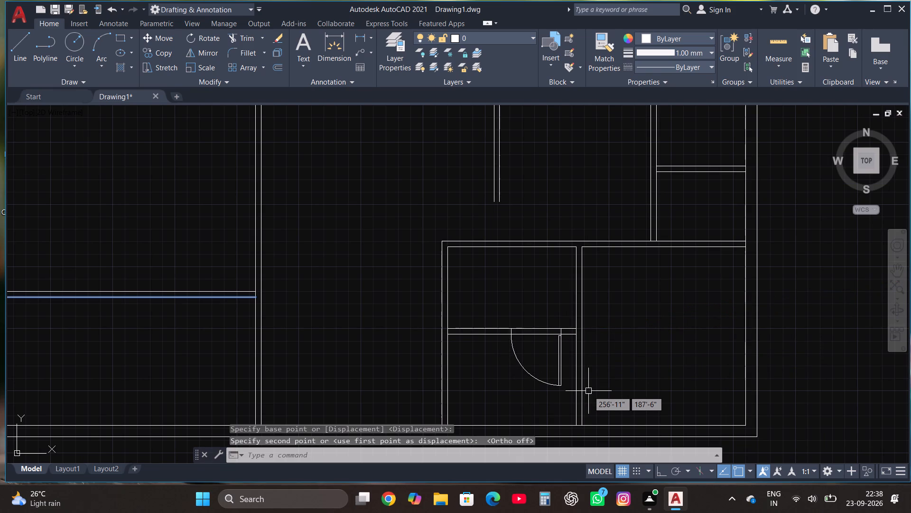
# Draw a vertical line about 7'-3" long left of the placed door, from just below the partition to above the small room's top wall.
pyautogui.scroll(-1, 588, 391)
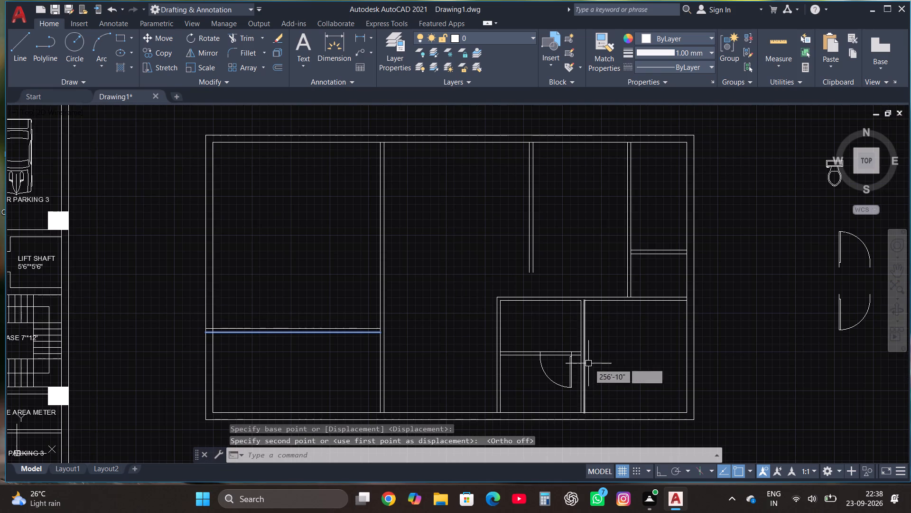
pyautogui.scroll(1, 592, 351)
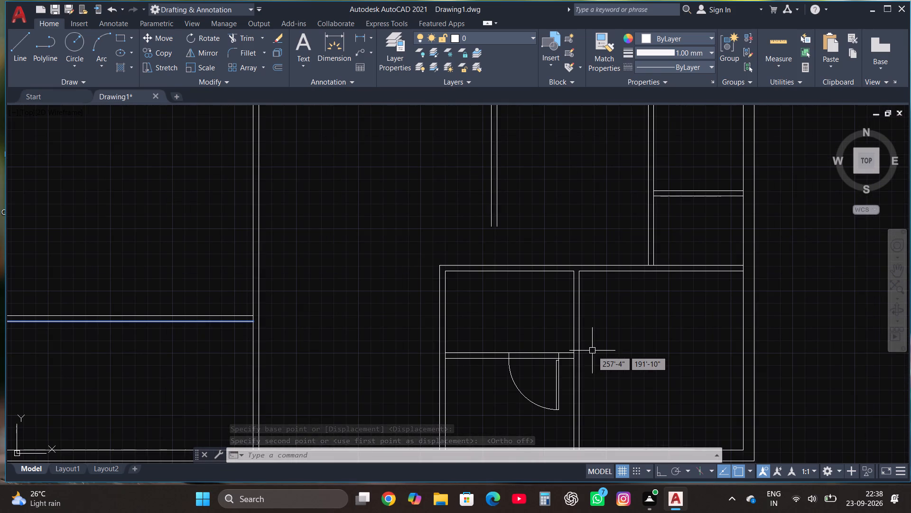
pyautogui.click(18, 38)
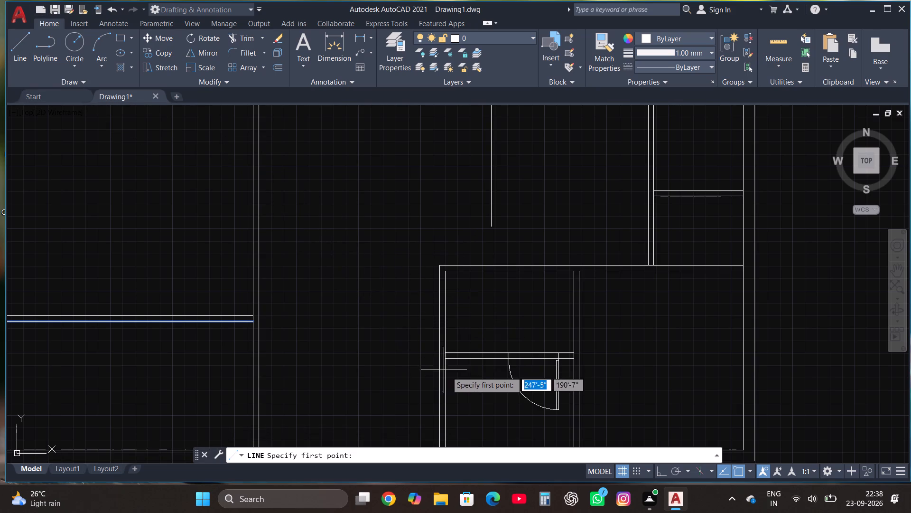
pyautogui.scroll(1, 454, 376)
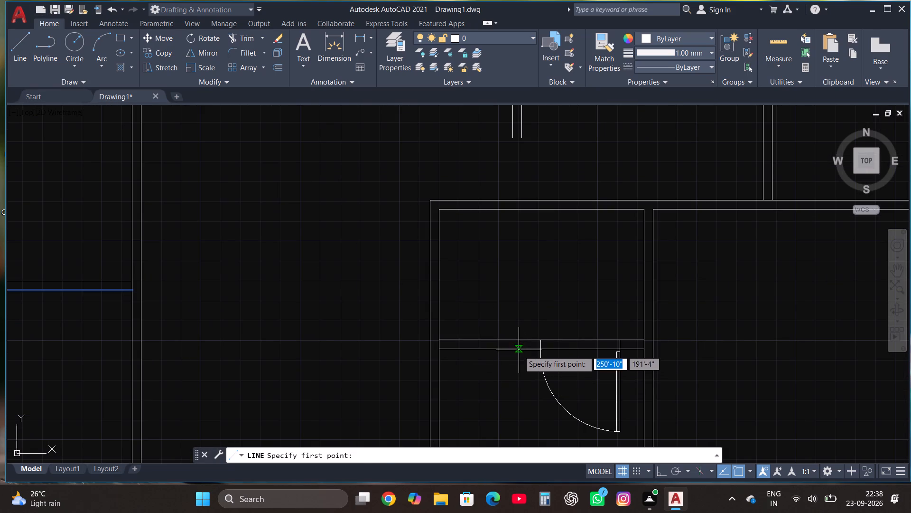
pyautogui.click(519, 357)
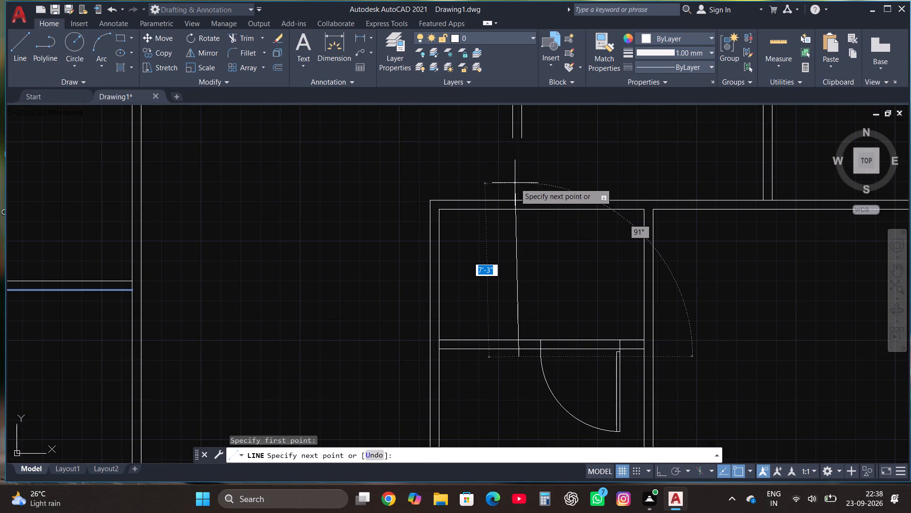
pyautogui.press('F8')
pyautogui.click(515, 184)
pyautogui.press('Escape')
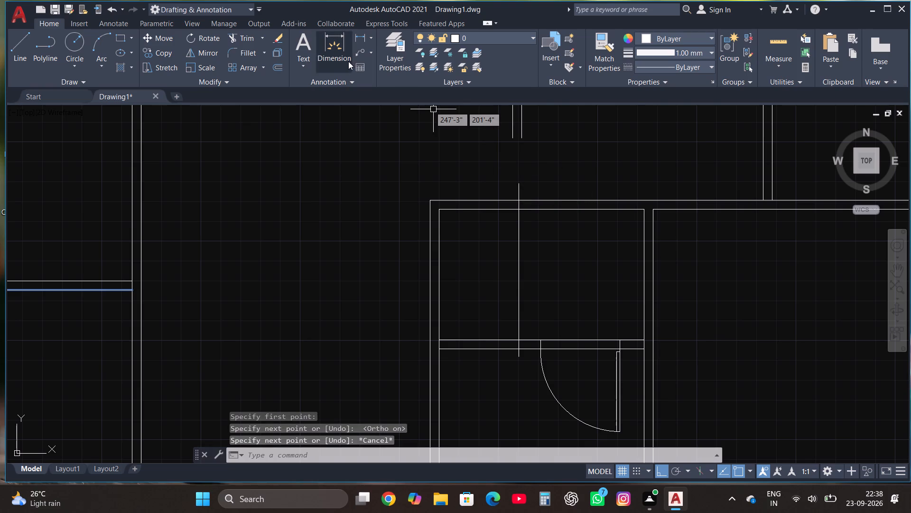
# Trim the new vertical line's overshoots above the small room's top wall and below its horizontal partition.
pyautogui.click(245, 37)
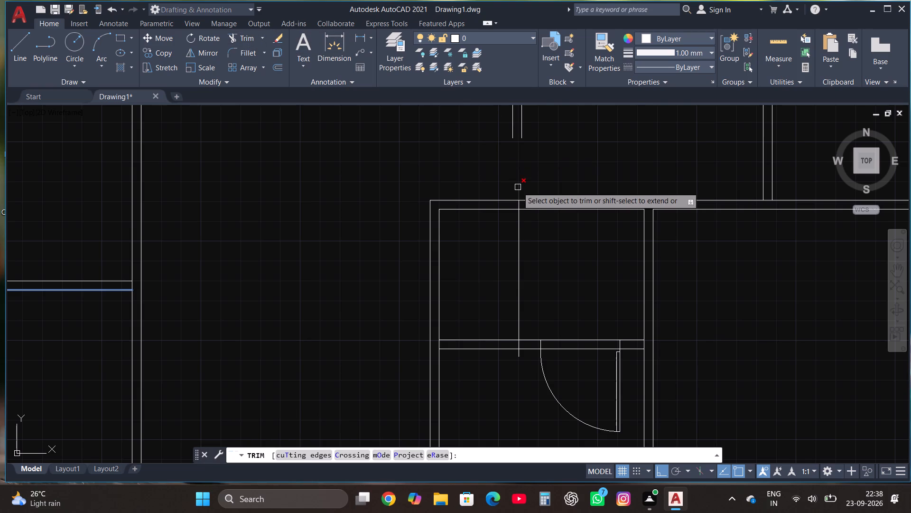
pyautogui.click(518, 187)
pyautogui.click(520, 355)
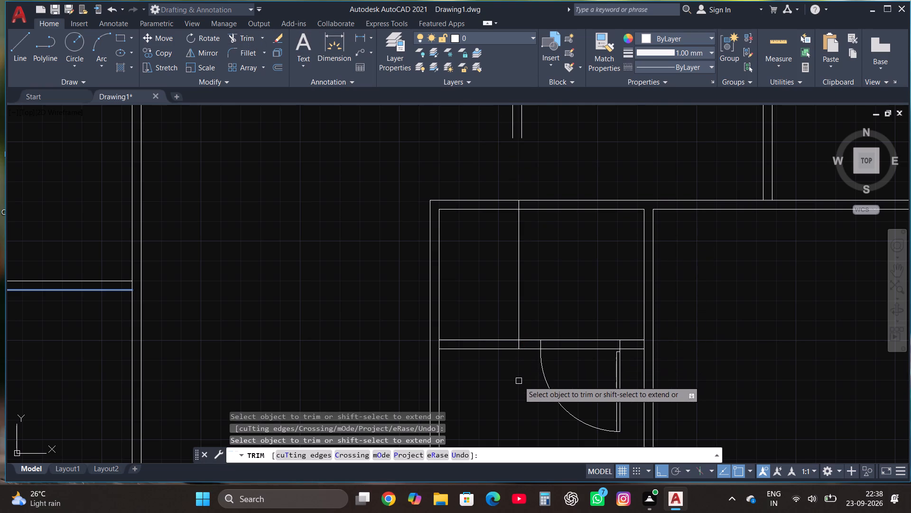
pyautogui.press('Escape')
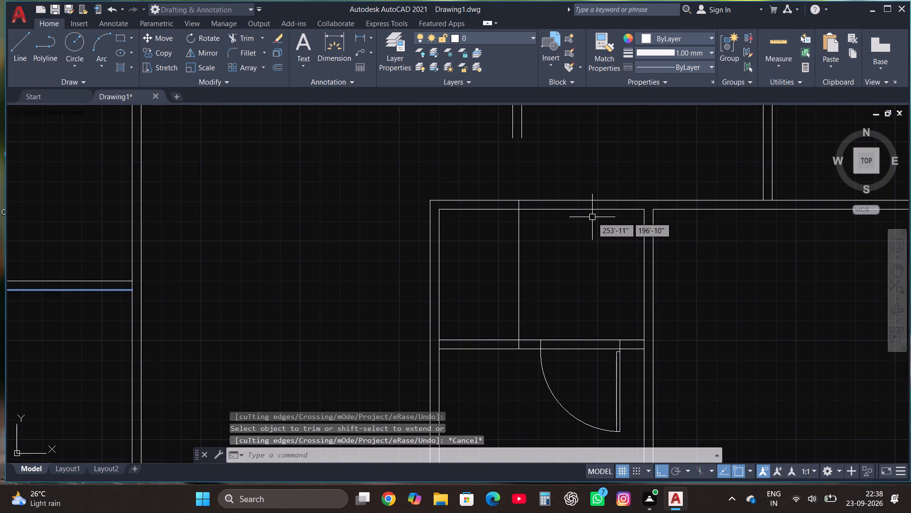
# Draw a short vertical line from the small room's inner upper-right corner up past the outer line of the top wall.
pyautogui.click(19, 45)
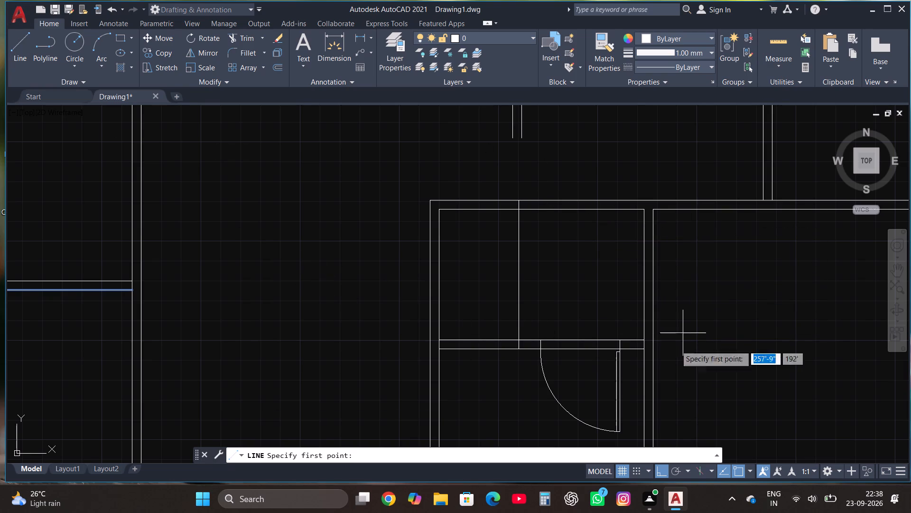
pyautogui.scroll(-1, 578, 386)
pyautogui.scroll(2, 632, 277)
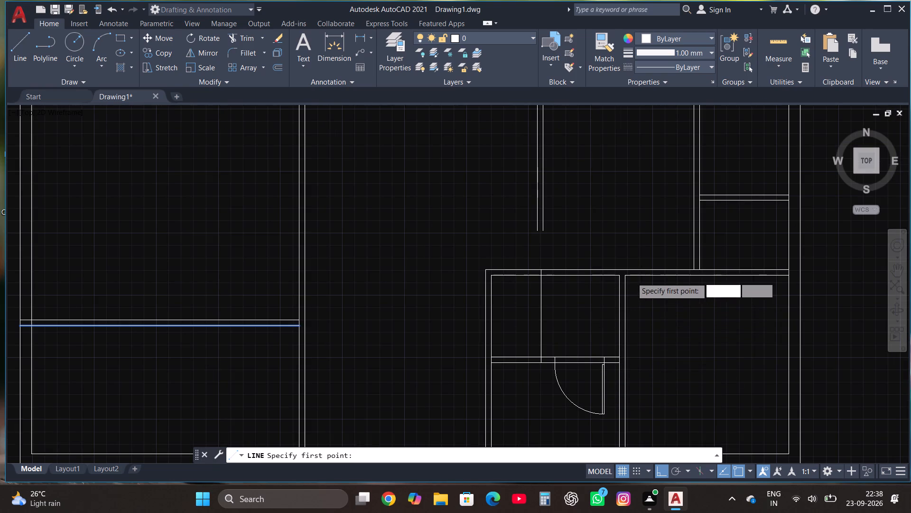
pyautogui.scroll(1, 632, 276)
pyautogui.click(582, 269)
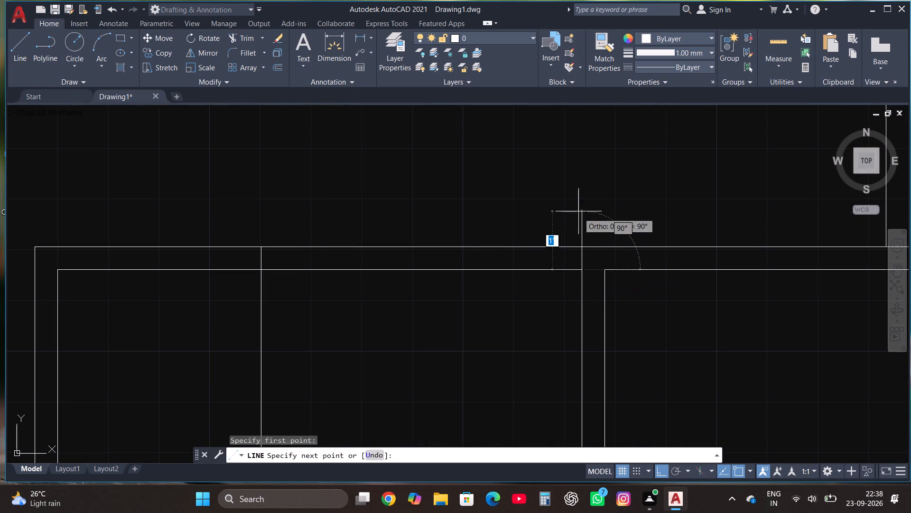
pyautogui.click(578, 211)
pyautogui.press('Escape')
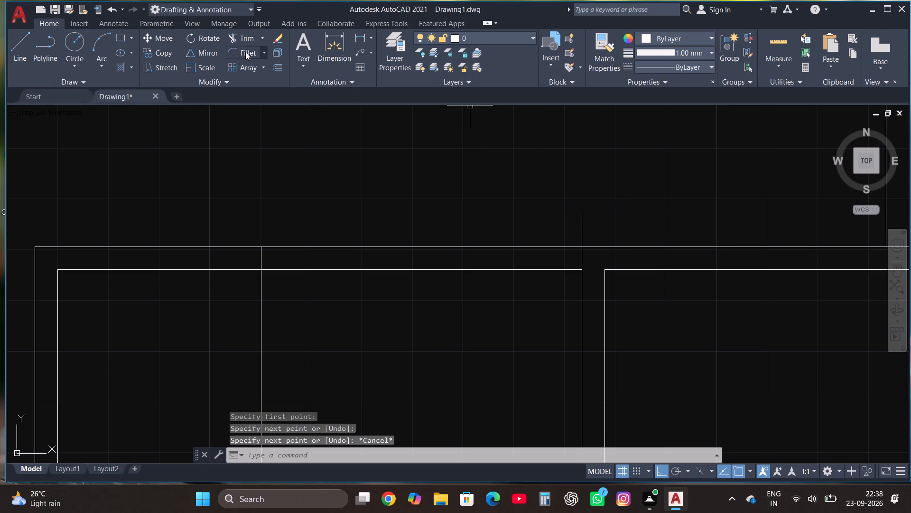
# Trim the short line's overshoot and both top wall lines between the two vertical lines to open the wall above the door.
pyautogui.click(252, 40)
pyautogui.click(584, 232)
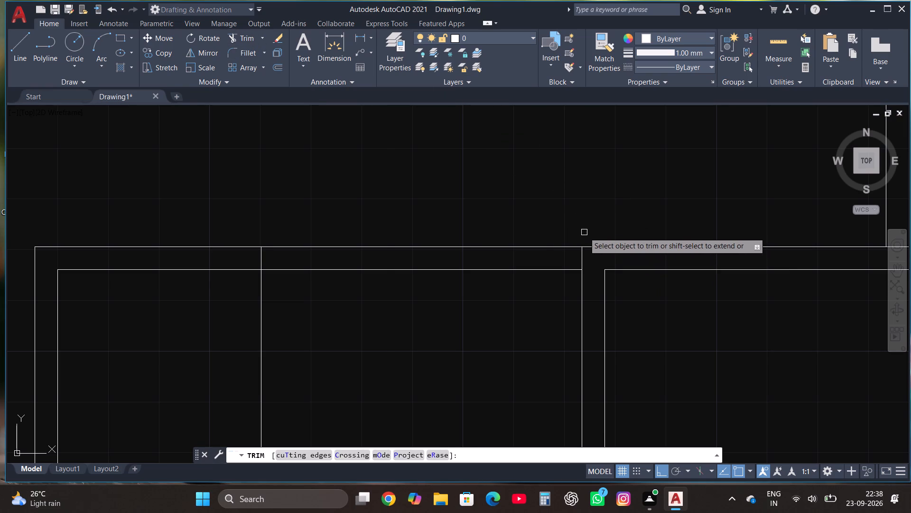
pyautogui.click(541, 229)
pyautogui.click(511, 227)
pyautogui.moveTo(494, 321); pyautogui.dragTo(494, 315)
pyautogui.click(495, 200)
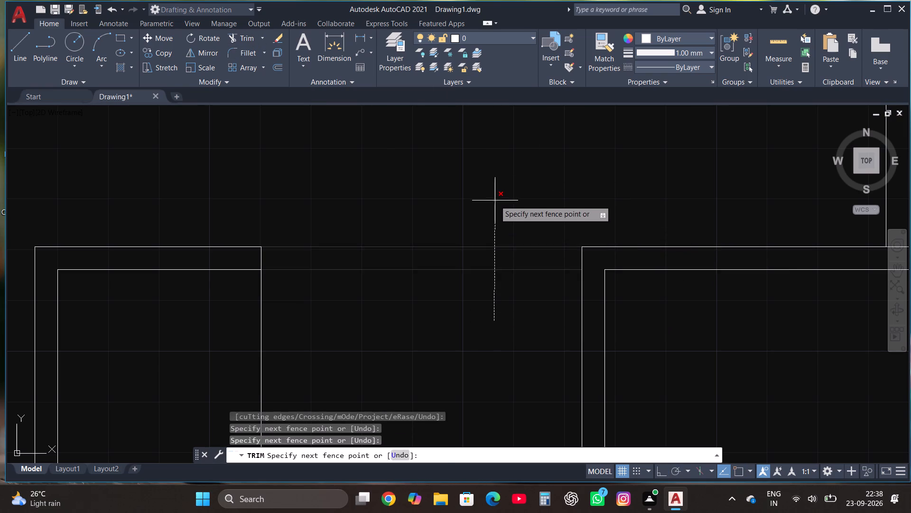
pyautogui.scroll(-2, 496, 200)
pyautogui.press('Escape')
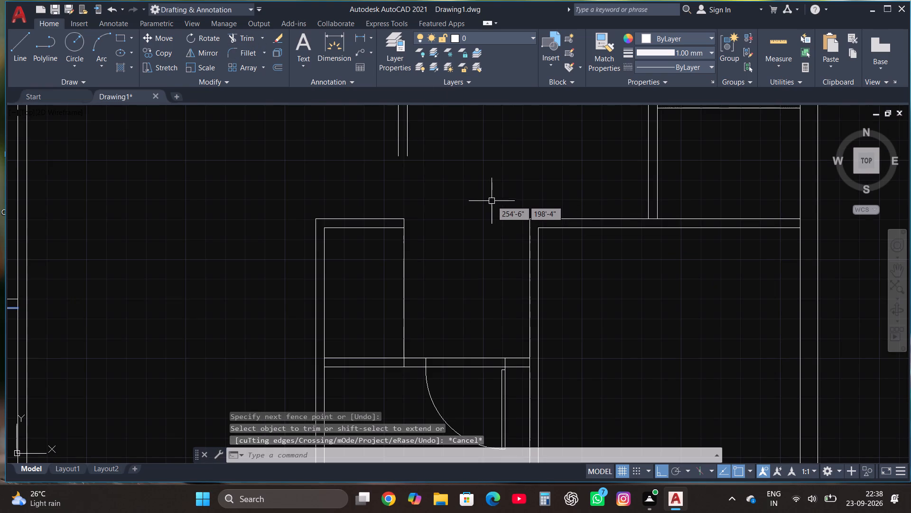
# Trim the piece of the vertical line lying inside the small room's horizontal partition.
pyautogui.scroll(-1, 492, 199)
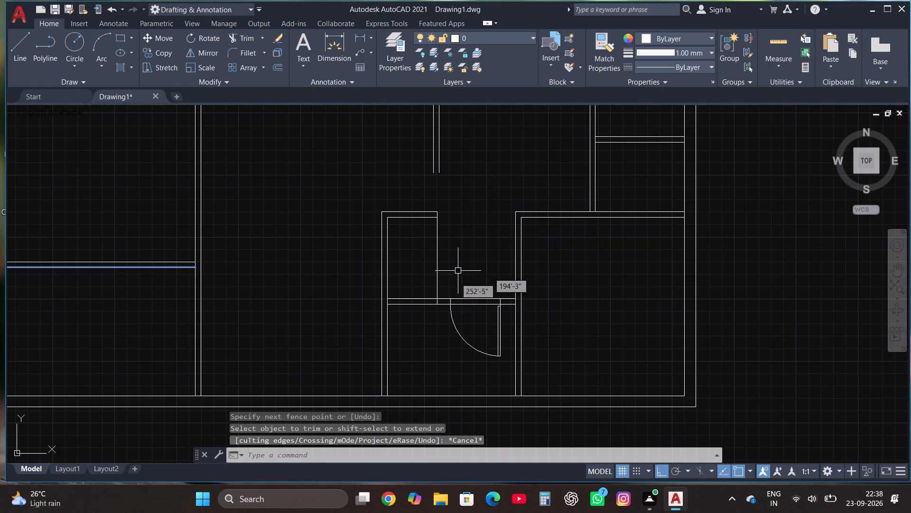
pyautogui.scroll(3, 437, 305)
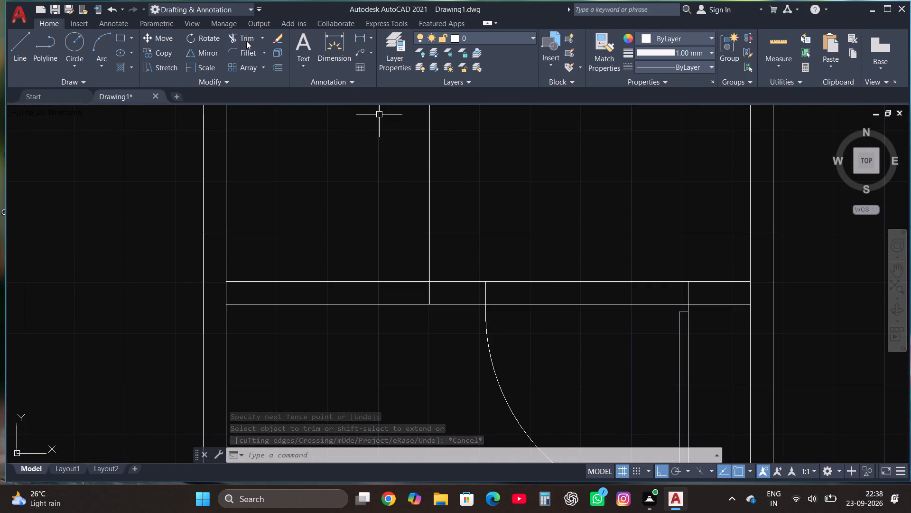
pyautogui.click(245, 39)
pyautogui.click(424, 293)
pyautogui.click(434, 297)
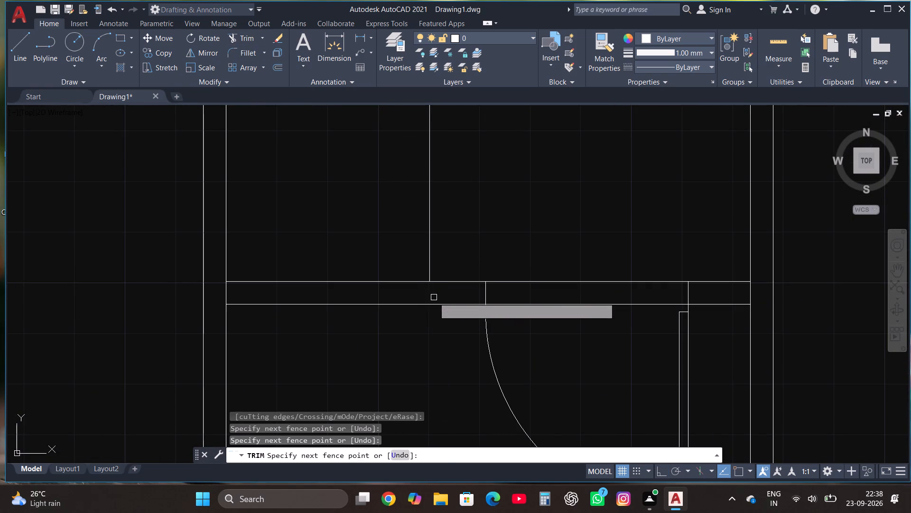
pyautogui.scroll(-3, 434, 297)
pyautogui.press('Escape')
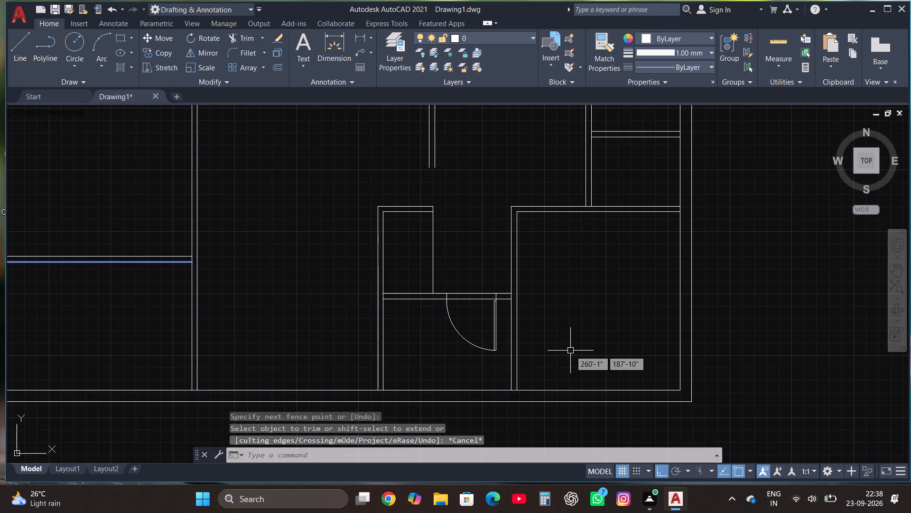
# Copy the lower spare door block outside the plan to the empty space below it.
pyautogui.scroll(-2, 570, 362)
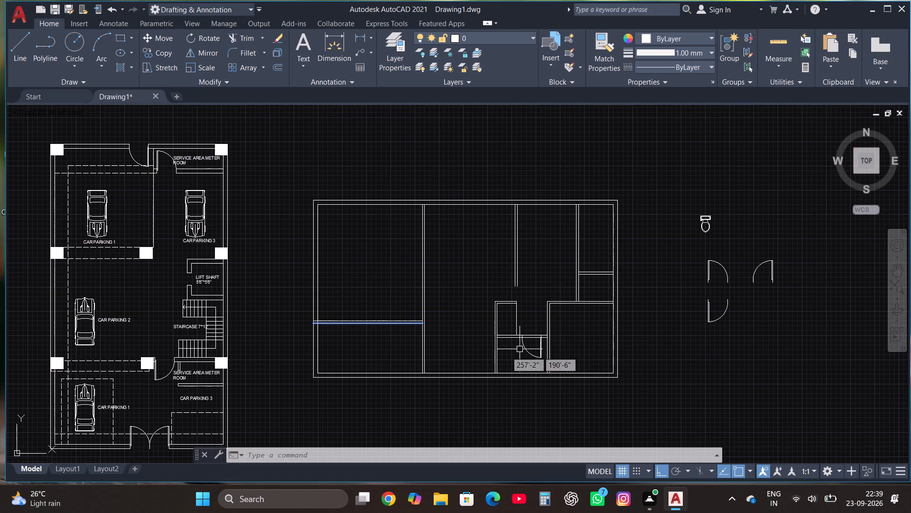
pyautogui.scroll(-1, 475, 361)
pyautogui.scroll(2, 658, 334)
pyautogui.click(586, 333)
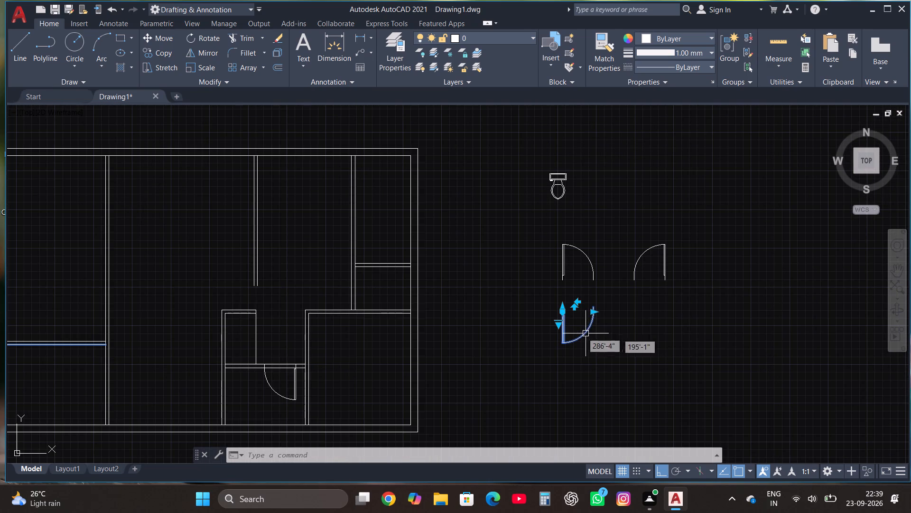
pyautogui.click(167, 56)
pyautogui.click(573, 327)
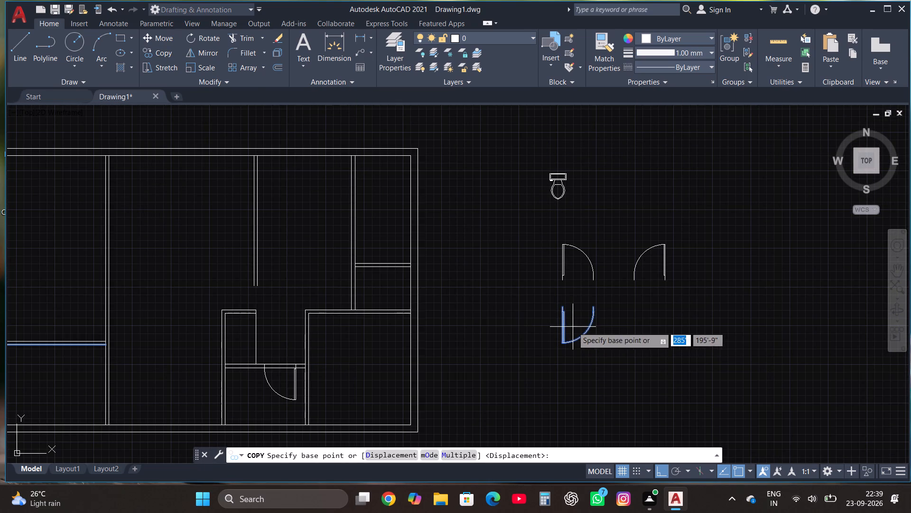
pyautogui.scroll(-3, 536, 314)
pyautogui.click(559, 352)
pyautogui.scroll(3, 554, 358)
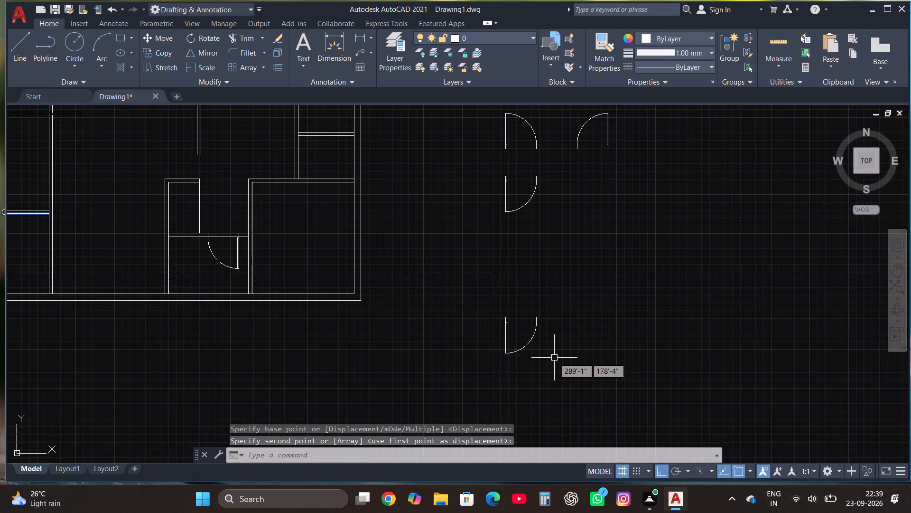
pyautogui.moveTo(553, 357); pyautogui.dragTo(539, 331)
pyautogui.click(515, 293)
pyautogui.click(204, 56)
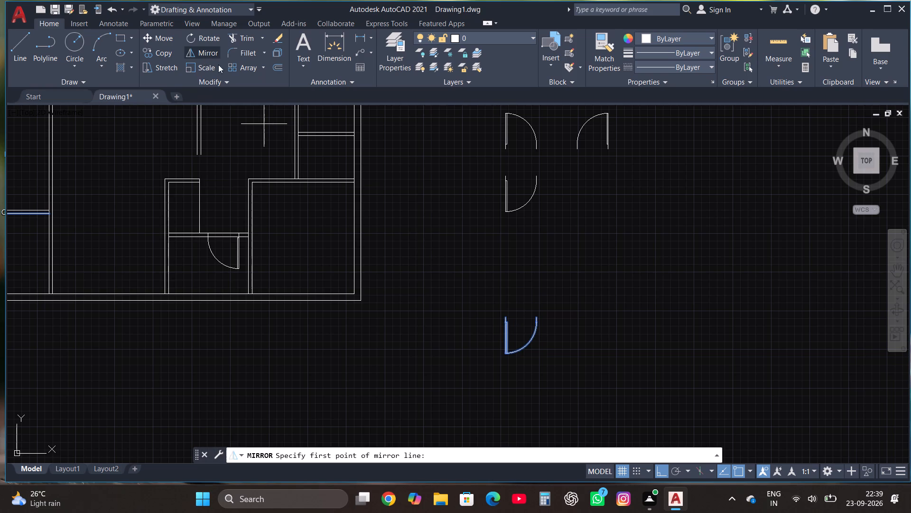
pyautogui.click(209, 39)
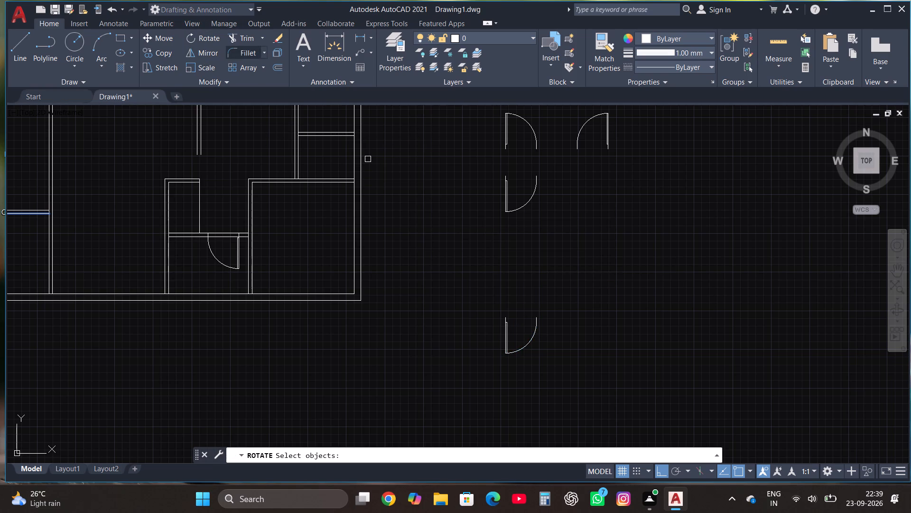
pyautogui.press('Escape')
# Rotate the copied door block 270° so its leaf lies horizontally.
pyautogui.click(544, 361)
pyautogui.click(493, 291)
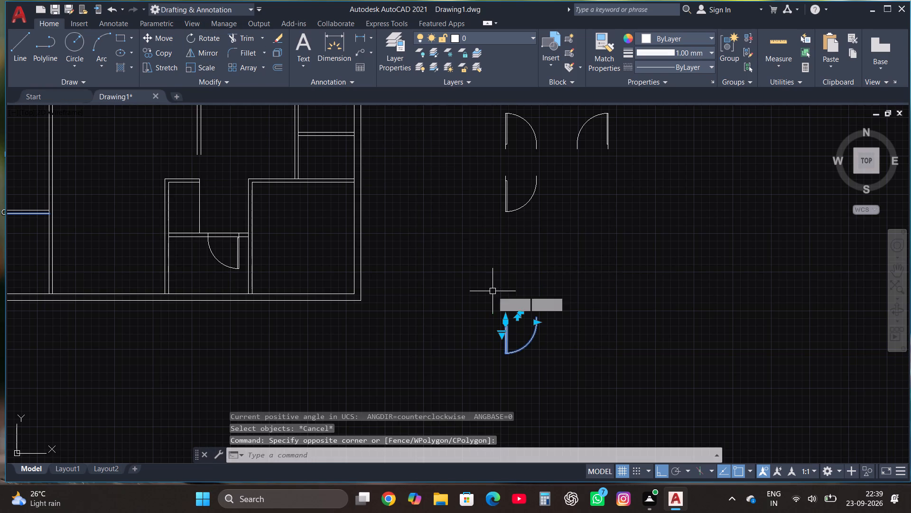
pyautogui.click(210, 40)
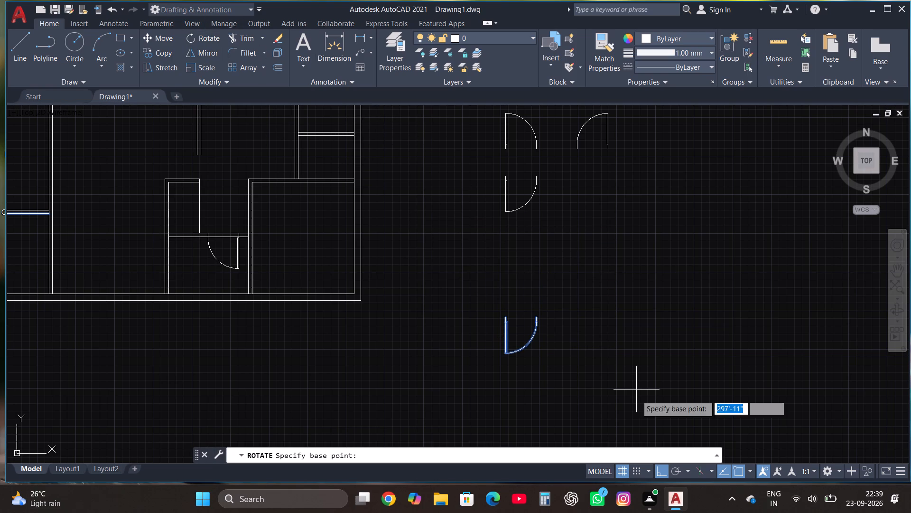
pyautogui.click(539, 339)
pyautogui.click(544, 399)
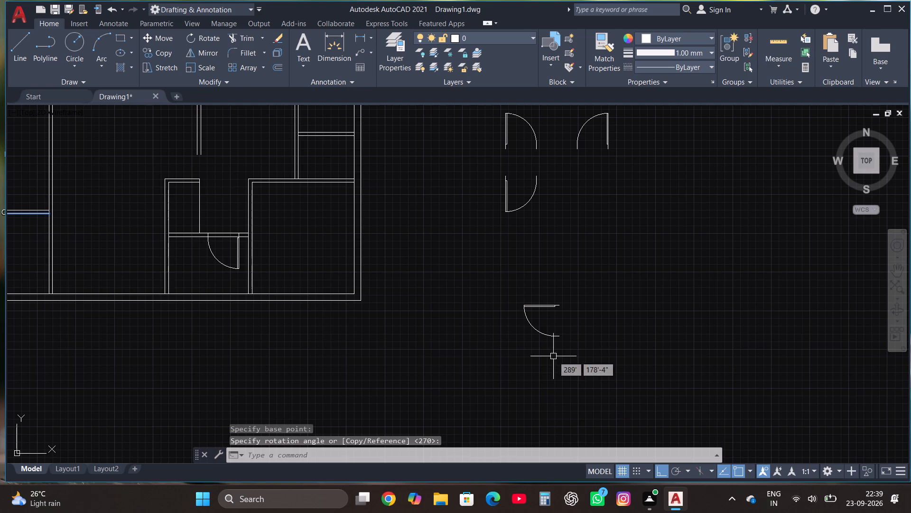
# Mirror the rotated door block across a vertical axis just to its right, keeping the original.
pyautogui.moveTo(553, 356); pyautogui.dragTo(551, 347)
pyautogui.click(530, 289)
pyautogui.click(209, 54)
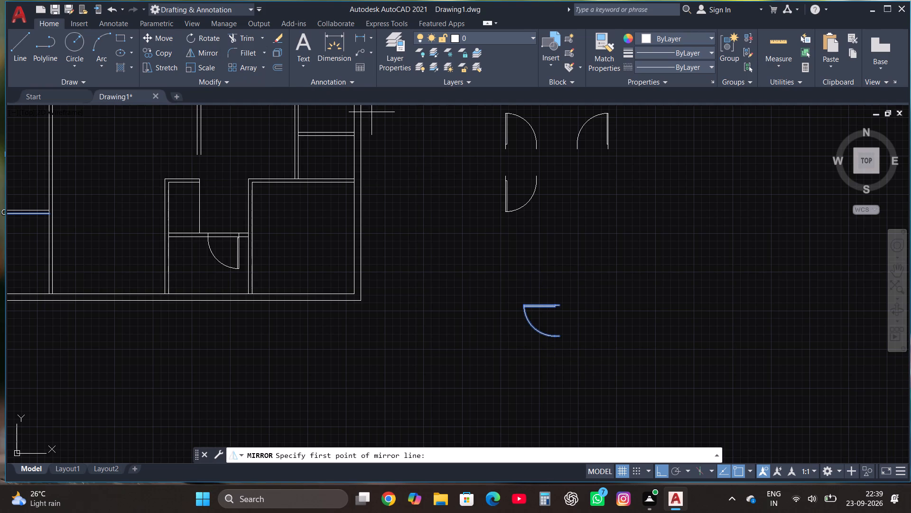
pyautogui.click(577, 319)
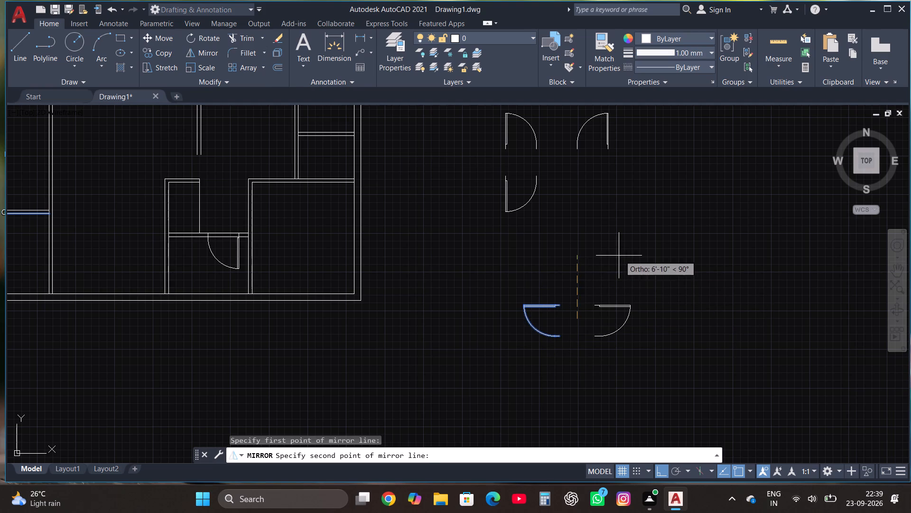
pyautogui.click(614, 252)
pyautogui.moveTo(632, 295); pyautogui.dragTo(614, 252)
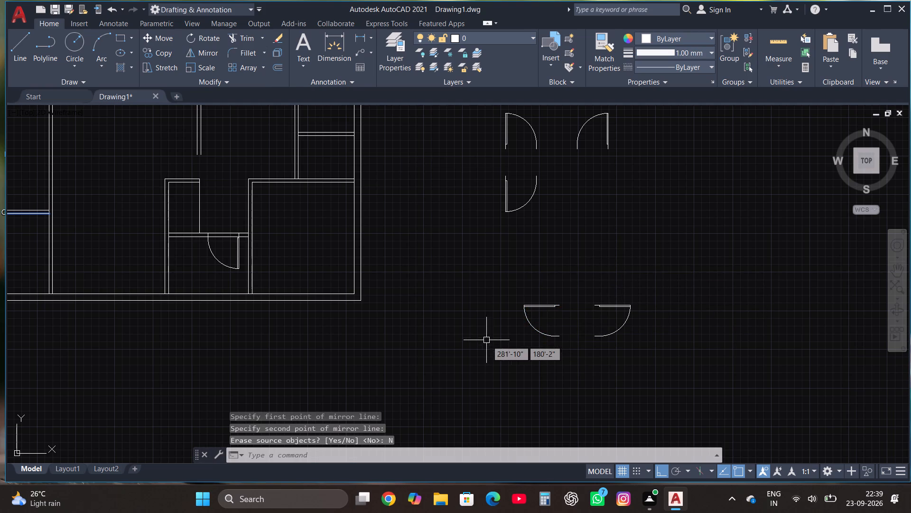
# Mirror both horizontal-leaf door blocks across a horizontal axis below them, keeping the originals.
pyautogui.click(487, 341)
pyautogui.click(665, 253)
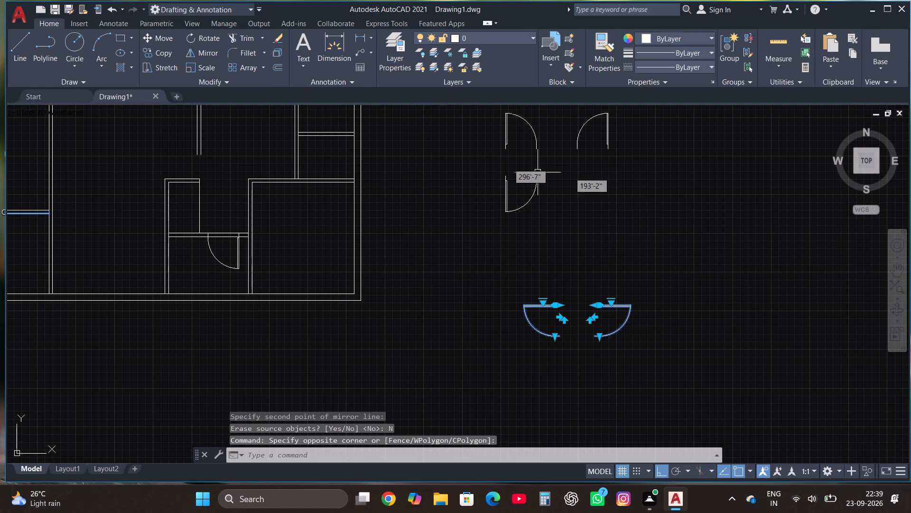
pyautogui.click(212, 50)
pyautogui.scroll(-2, 446, 275)
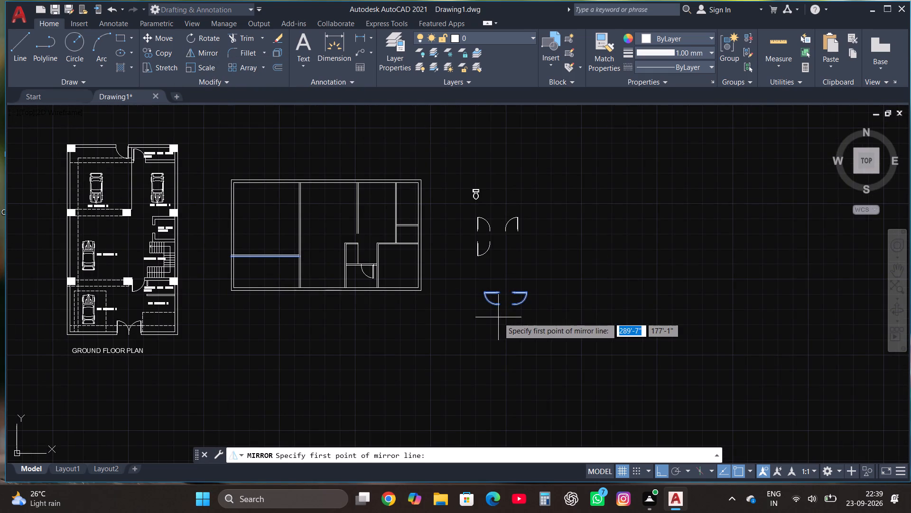
pyautogui.click(508, 317)
pyautogui.click(444, 334)
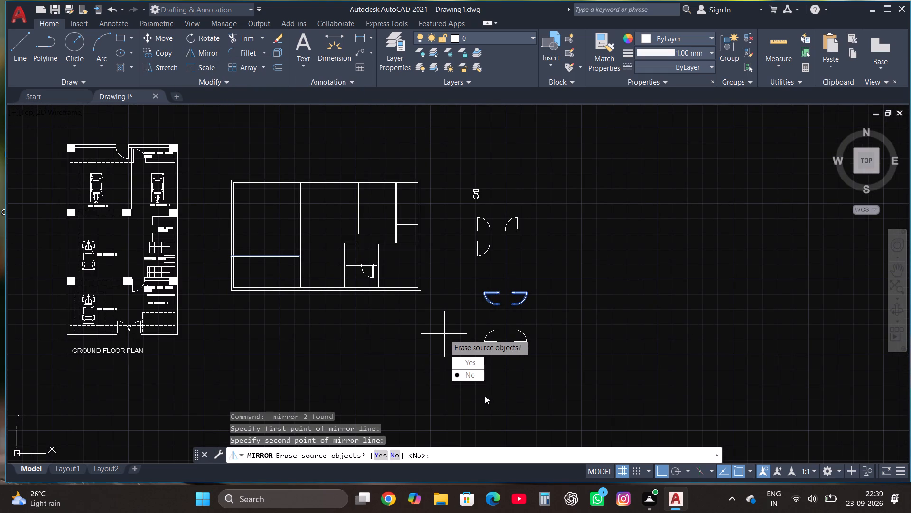
pyautogui.moveTo(472, 374); pyautogui.dragTo(444, 334)
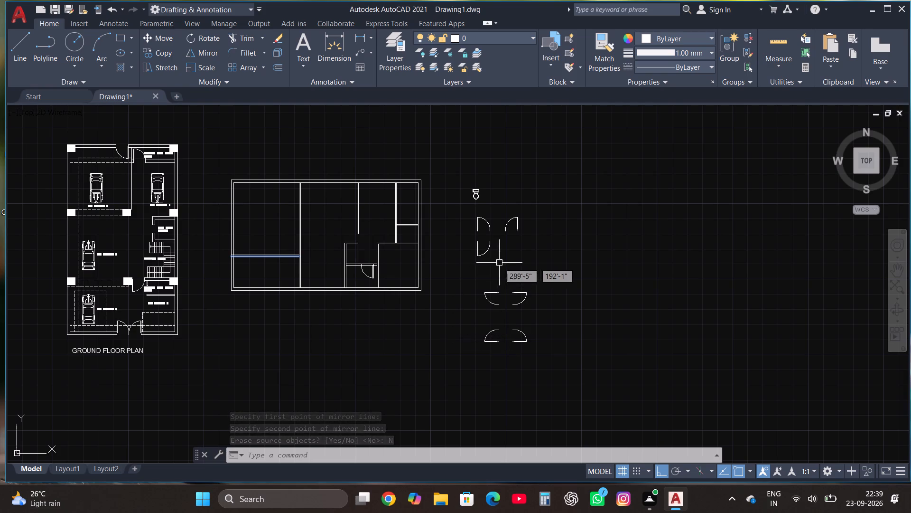
# Move the upper-right horizontal-leaf door block from outside the plan onto the lower-right room's west wall, just below its top corner.
pyautogui.scroll(1, 539, 266)
pyautogui.click(498, 306)
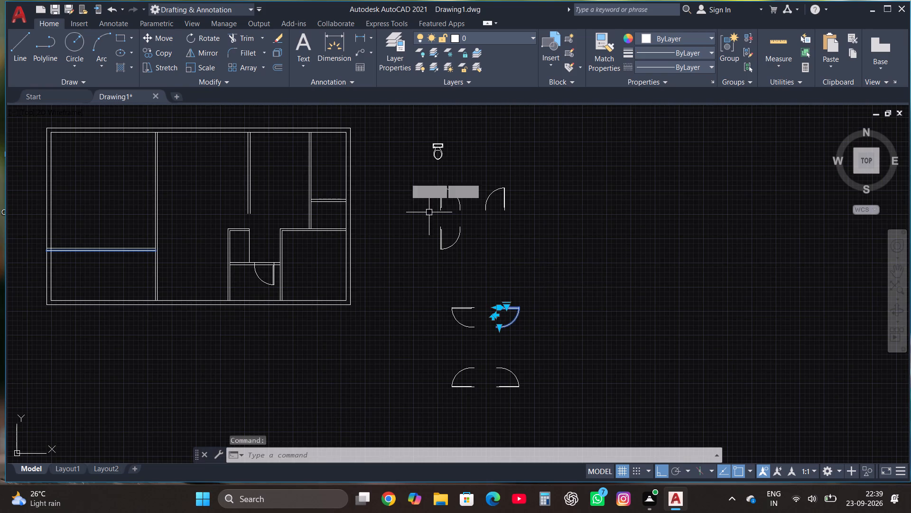
pyautogui.click(153, 37)
pyautogui.scroll(3, 495, 321)
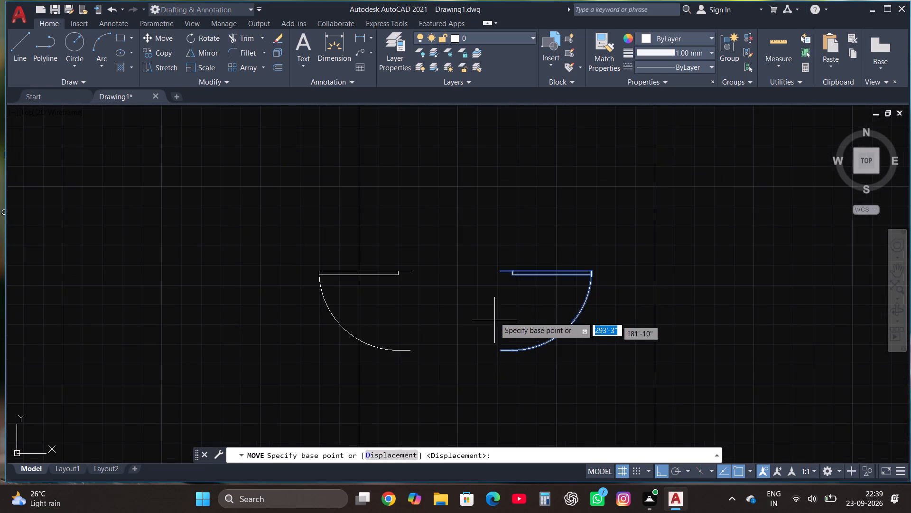
pyautogui.click(500, 270)
pyautogui.scroll(-1, 500, 295)
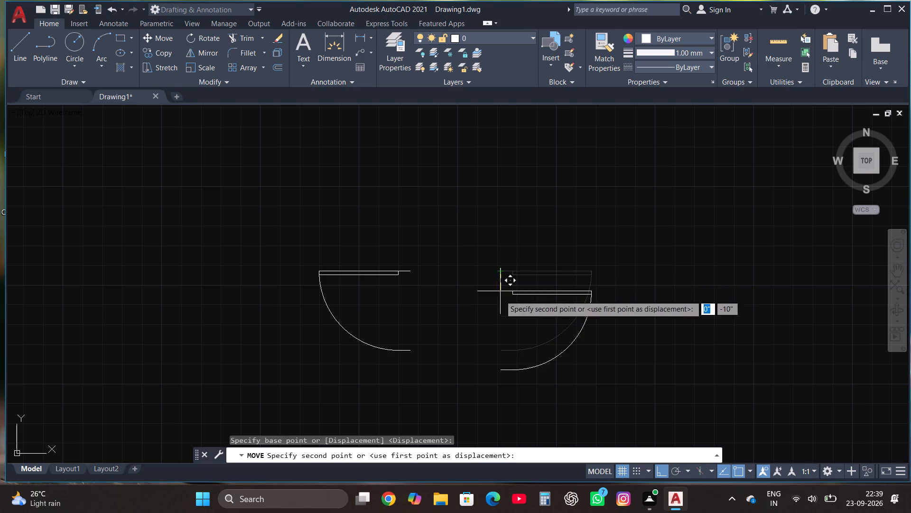
pyautogui.scroll(-3, 500, 298)
pyautogui.press('F8')
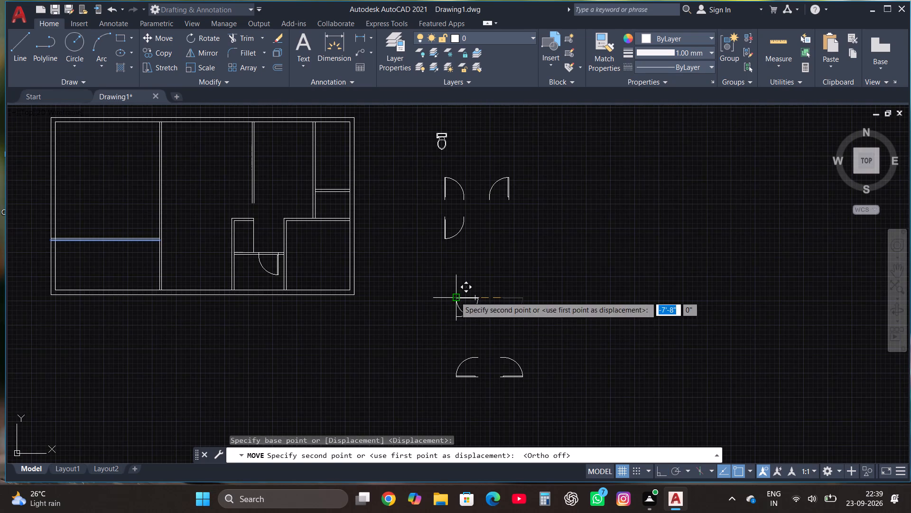
pyautogui.scroll(-2, 455, 329)
pyautogui.scroll(5, 391, 286)
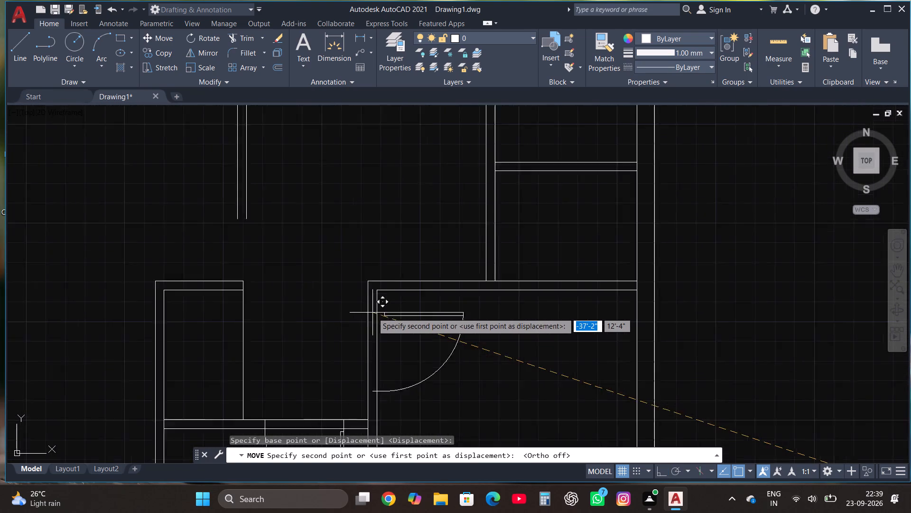
pyautogui.scroll(1, 372, 313)
pyautogui.click(362, 303)
pyautogui.scroll(-4, 539, 263)
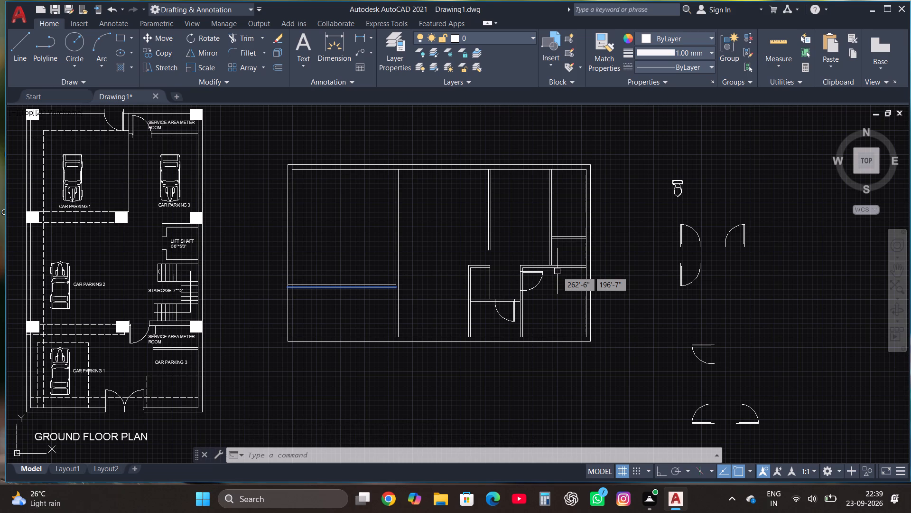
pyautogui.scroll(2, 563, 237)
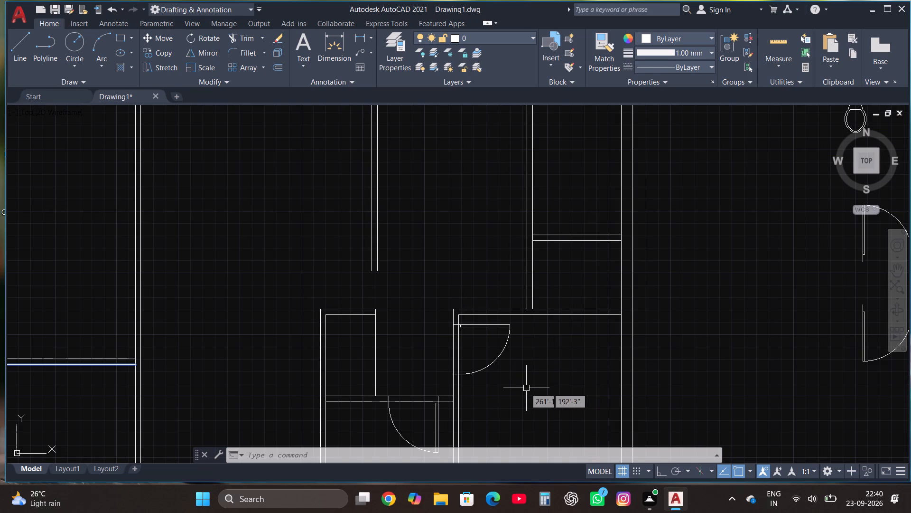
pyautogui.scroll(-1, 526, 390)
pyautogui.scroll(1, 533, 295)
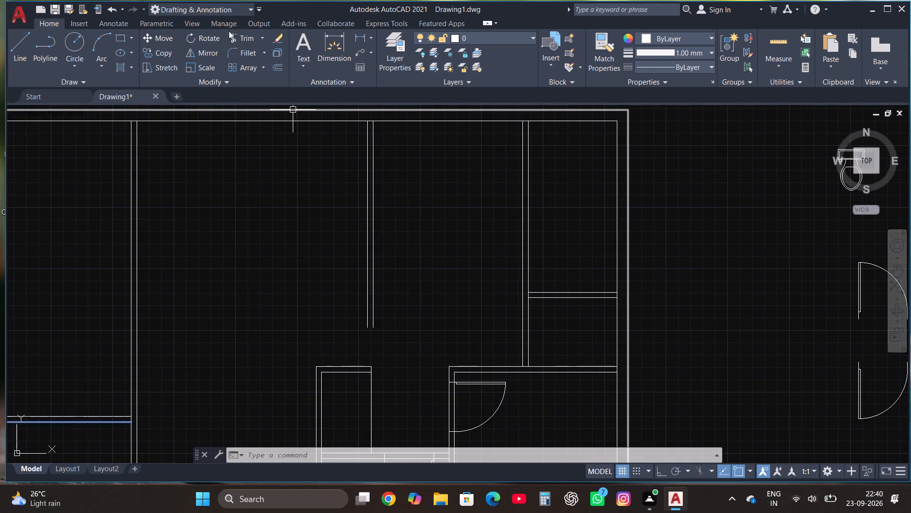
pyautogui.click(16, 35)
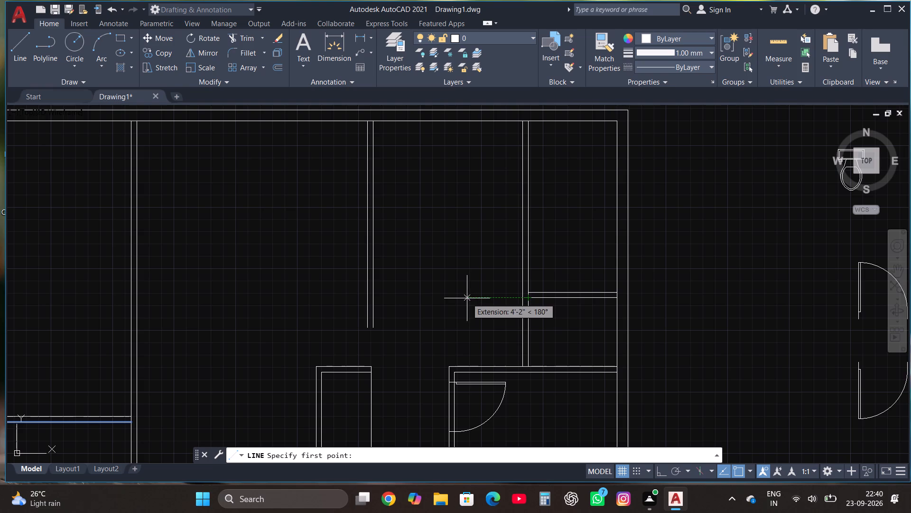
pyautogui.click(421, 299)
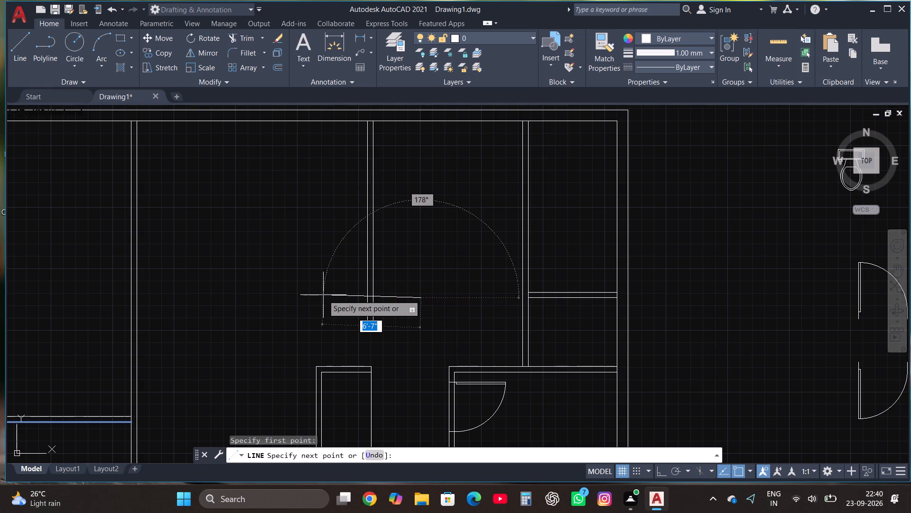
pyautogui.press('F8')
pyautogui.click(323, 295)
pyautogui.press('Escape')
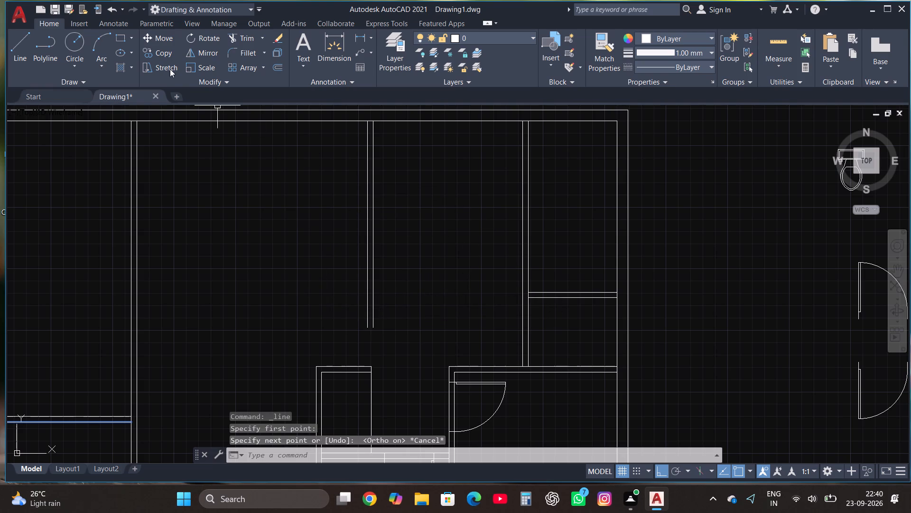
# Draw two horizontal lines continuing both faces of the short upper-right partition westward past the neighbouring free-ended vertical partition.
pyautogui.click(19, 47)
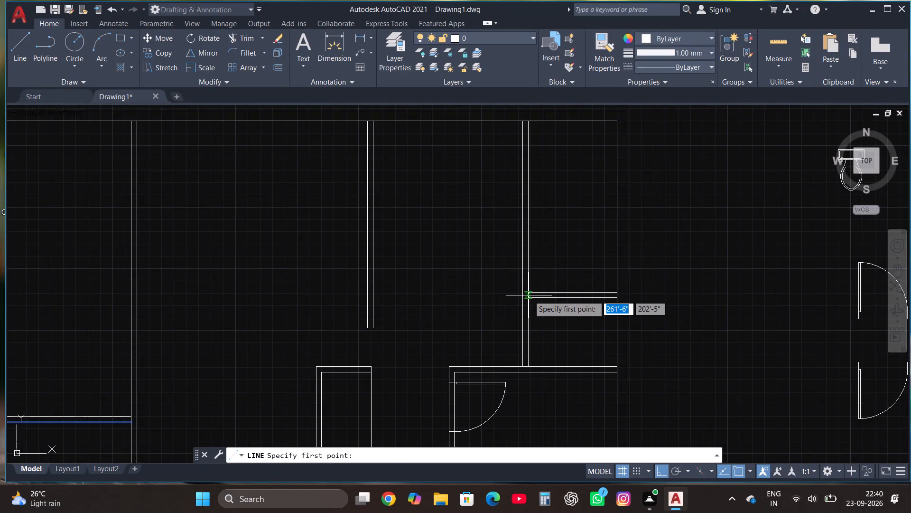
pyautogui.click(528, 298)
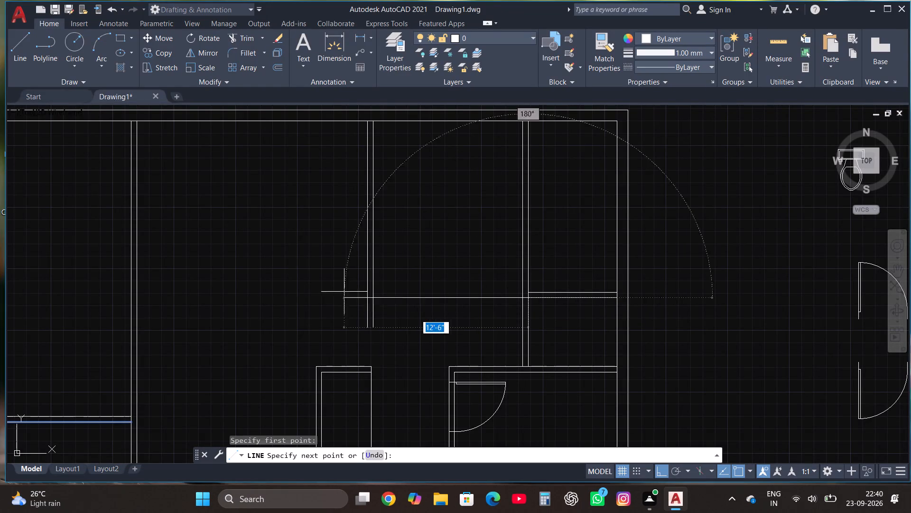
pyautogui.click(328, 294)
pyautogui.press('Escape')
pyautogui.click(17, 46)
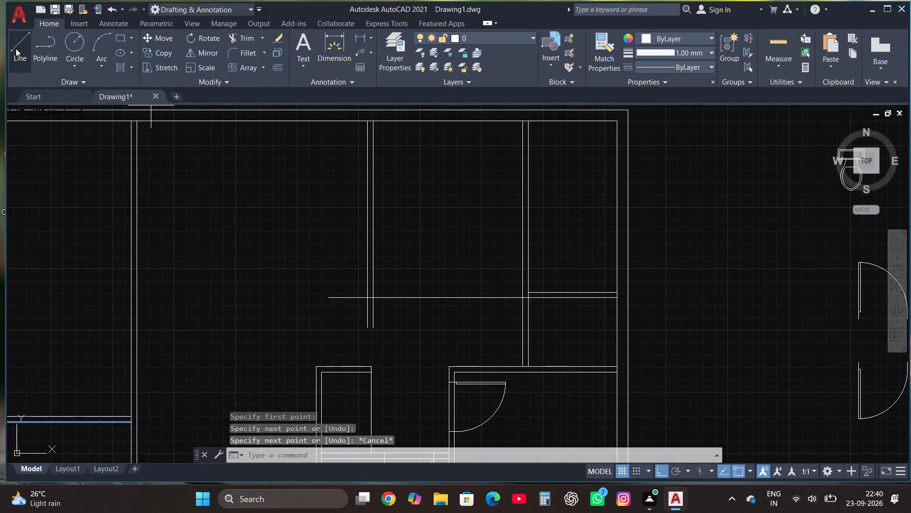
pyautogui.click(529, 294)
pyautogui.click(301, 288)
pyautogui.press('Escape')
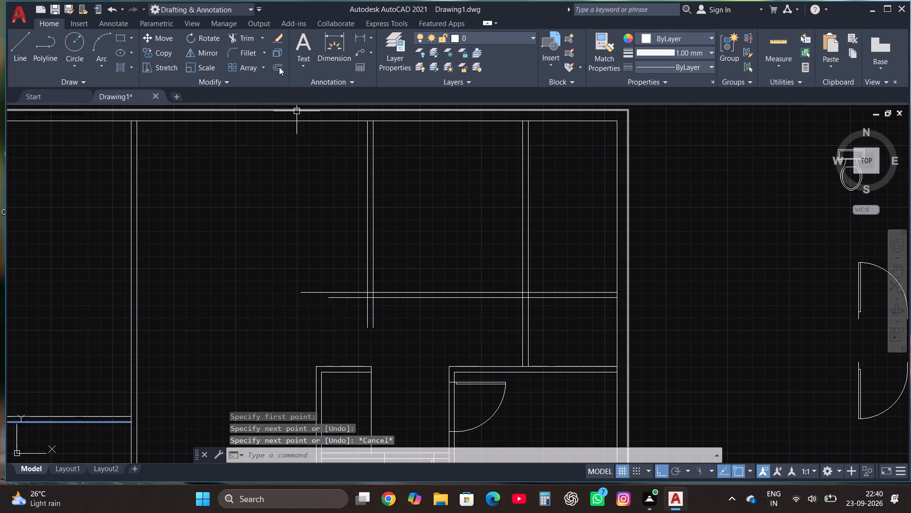
# Trim the two new wall lines back to the east face of the free-ended vertical partition.
pyautogui.click(242, 37)
pyautogui.click(314, 287)
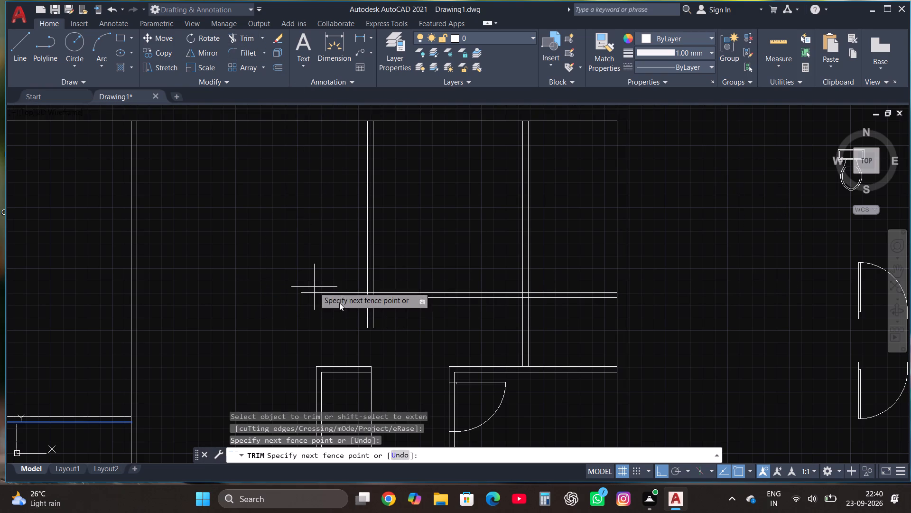
pyautogui.doubleClick(341, 317)
pyautogui.moveTo(344, 281); pyautogui.dragTo(345, 309)
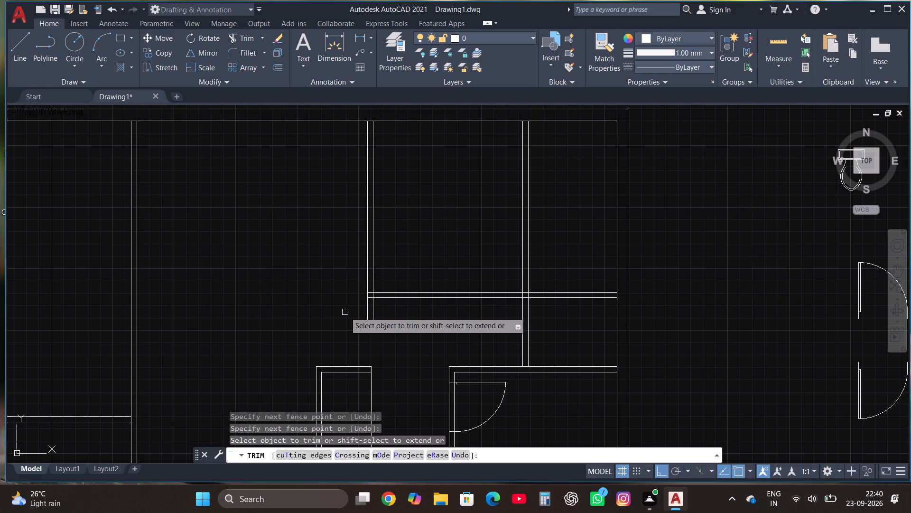
pyautogui.scroll(2, 358, 304)
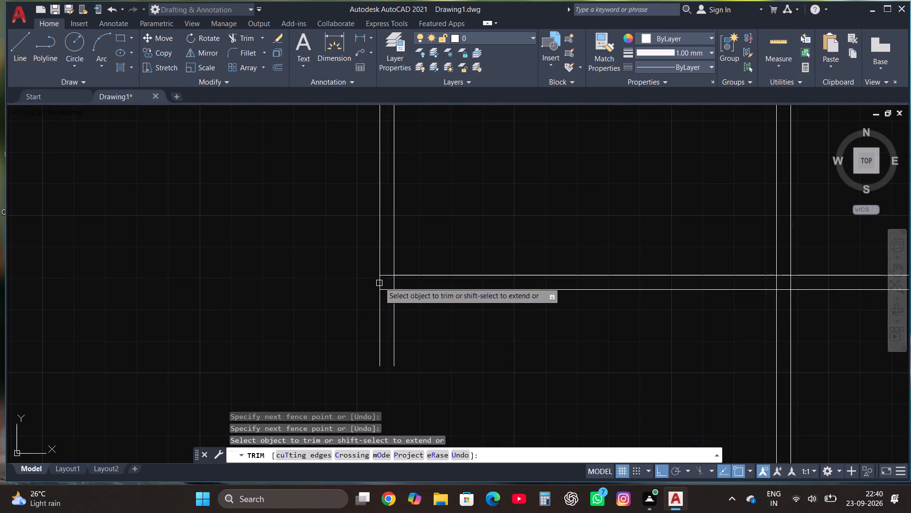
pyautogui.click(386, 276)
pyautogui.click(388, 289)
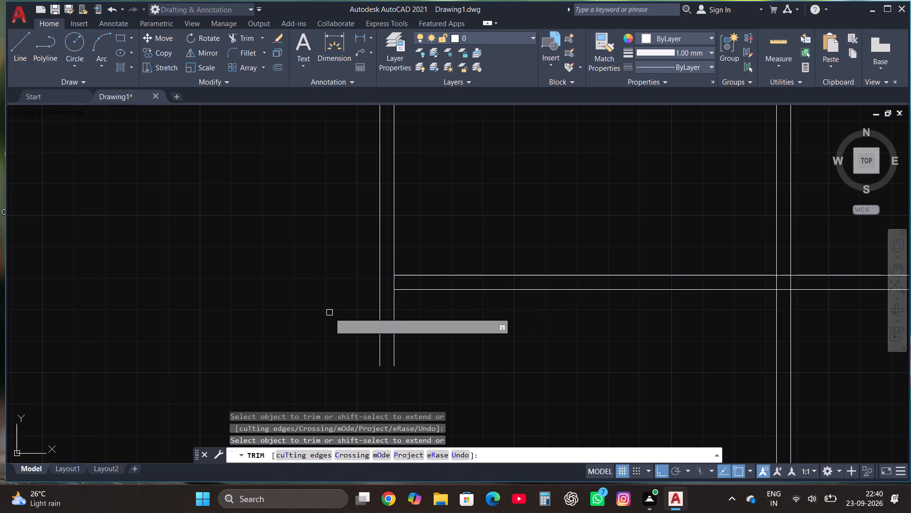
pyautogui.scroll(-1, 320, 338)
pyautogui.press('Escape')
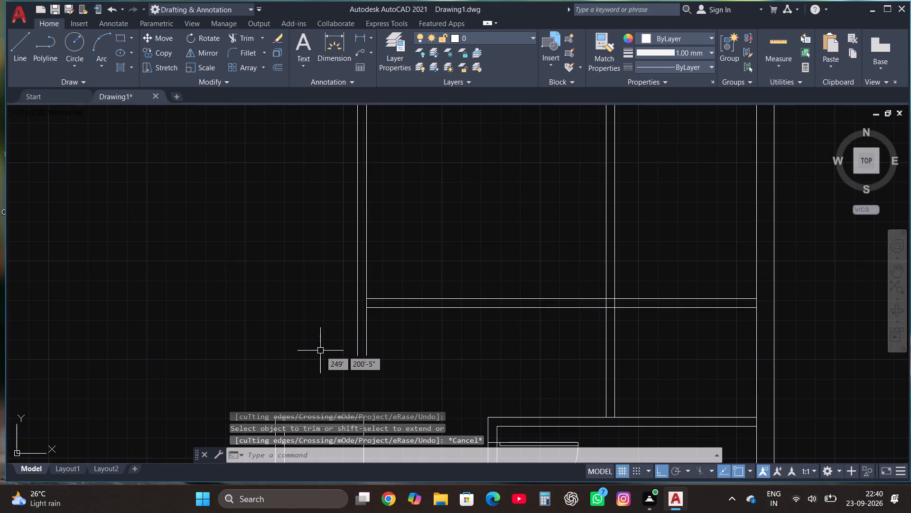
# Draw a line continuing the horizontal partition's lower face westward across the free-ended vertical partition.
pyautogui.scroll(-1, 331, 371)
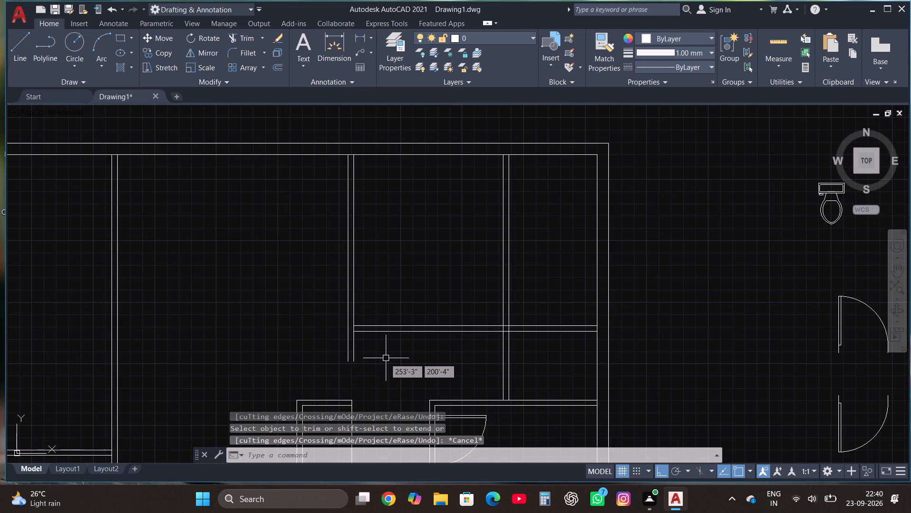
pyautogui.scroll(2, 385, 358)
pyautogui.click(19, 45)
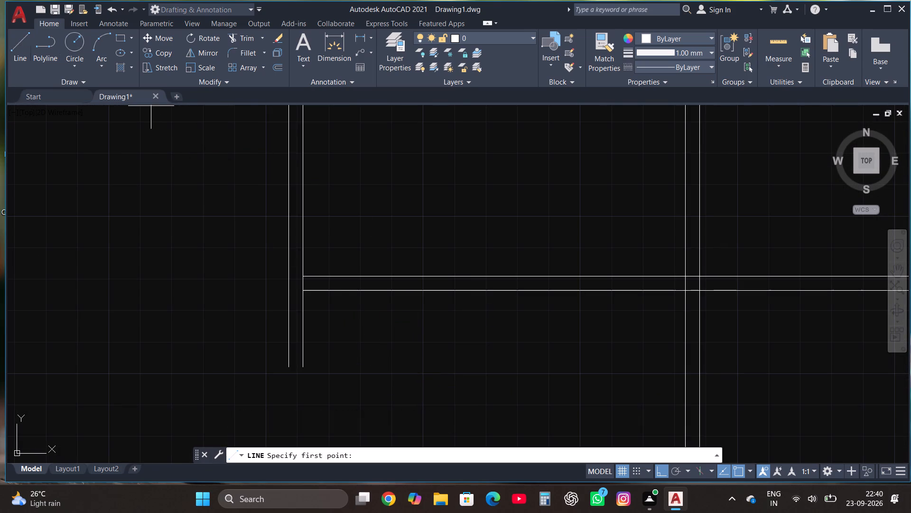
pyautogui.click(306, 290)
pyautogui.click(225, 295)
pyautogui.press('Escape')
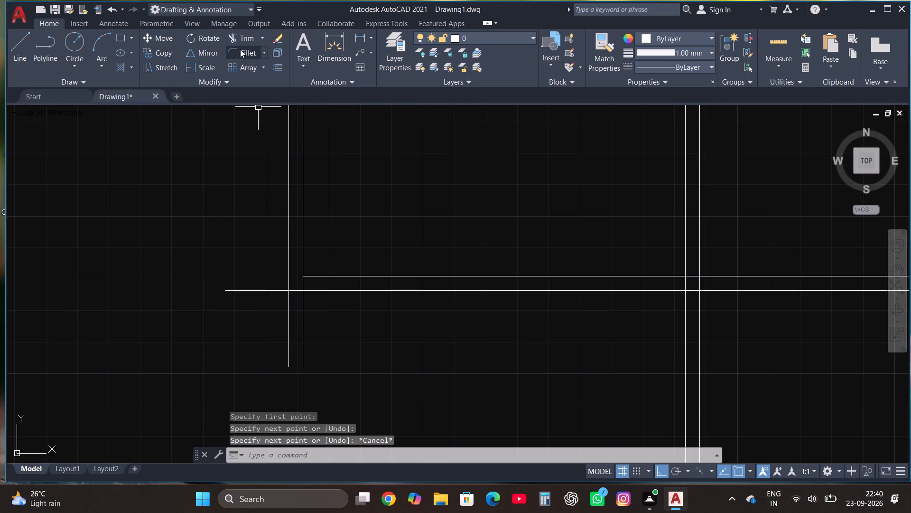
# Trim the line's western overhang and the vertical partition's stubs below it to form a closed wall corner.
pyautogui.click(238, 40)
pyautogui.moveTo(253, 203); pyautogui.dragTo(253, 207)
pyautogui.click(251, 310)
pyautogui.click(257, 330)
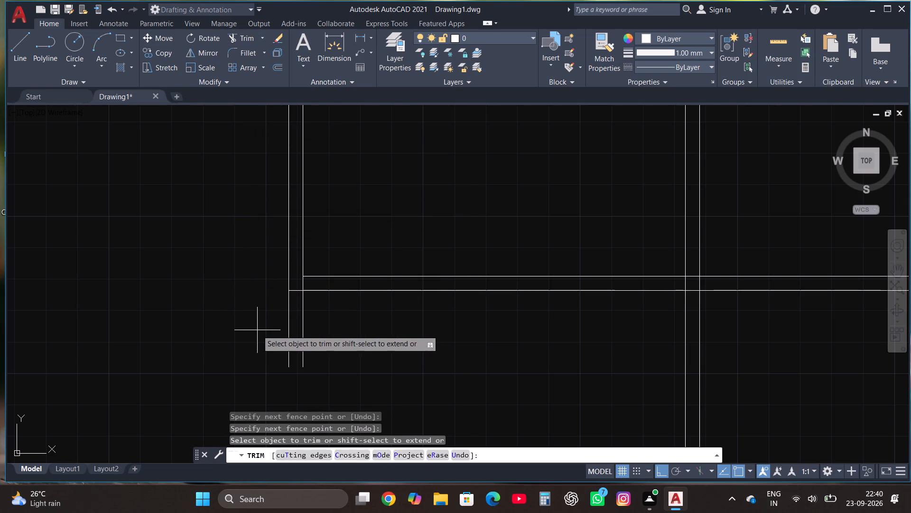
pyautogui.click(351, 338)
pyautogui.press('Escape')
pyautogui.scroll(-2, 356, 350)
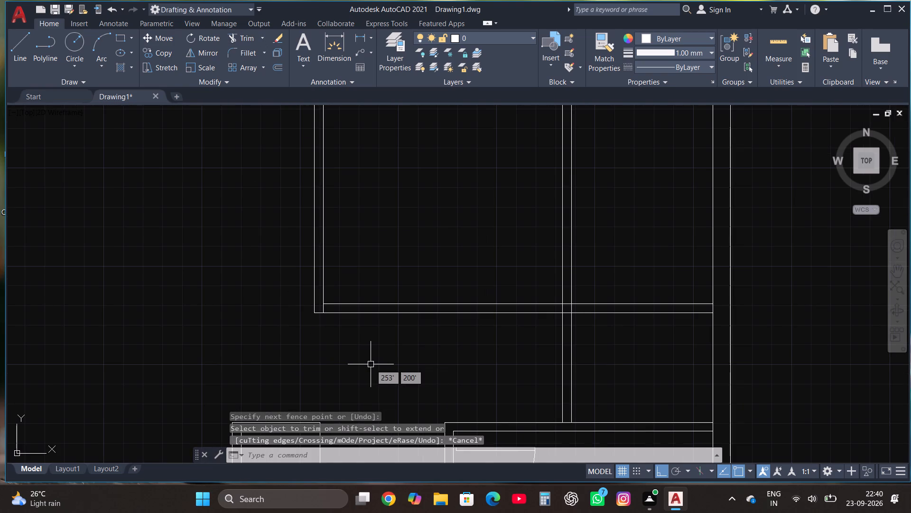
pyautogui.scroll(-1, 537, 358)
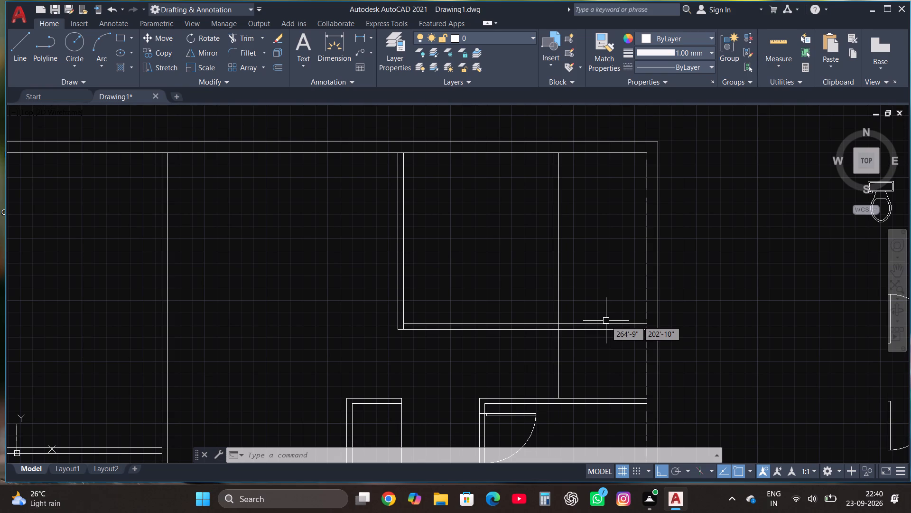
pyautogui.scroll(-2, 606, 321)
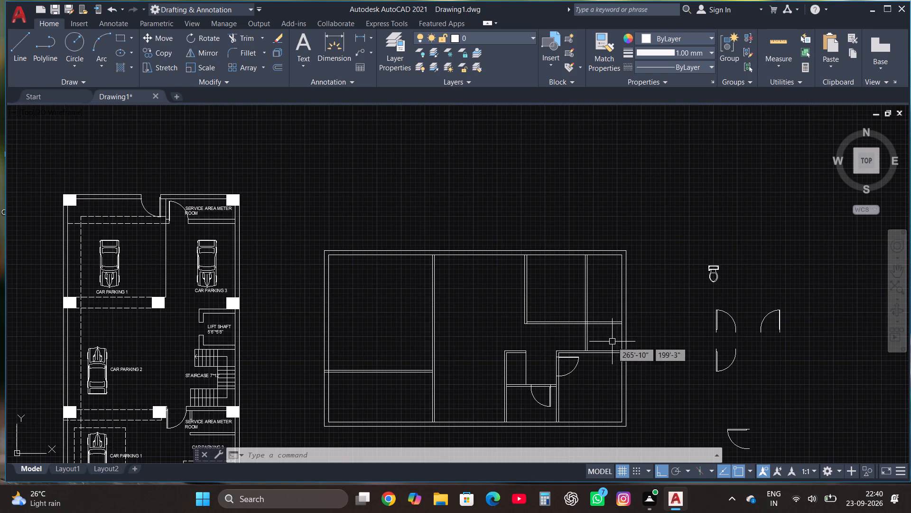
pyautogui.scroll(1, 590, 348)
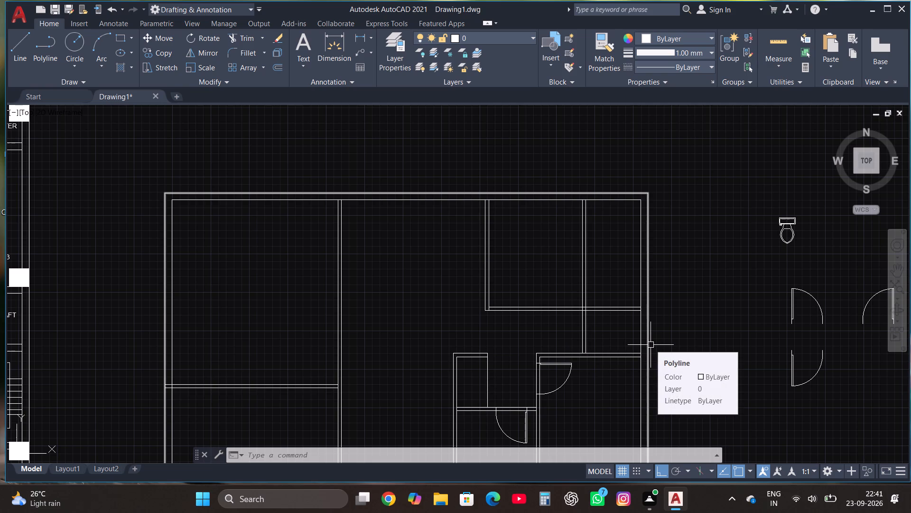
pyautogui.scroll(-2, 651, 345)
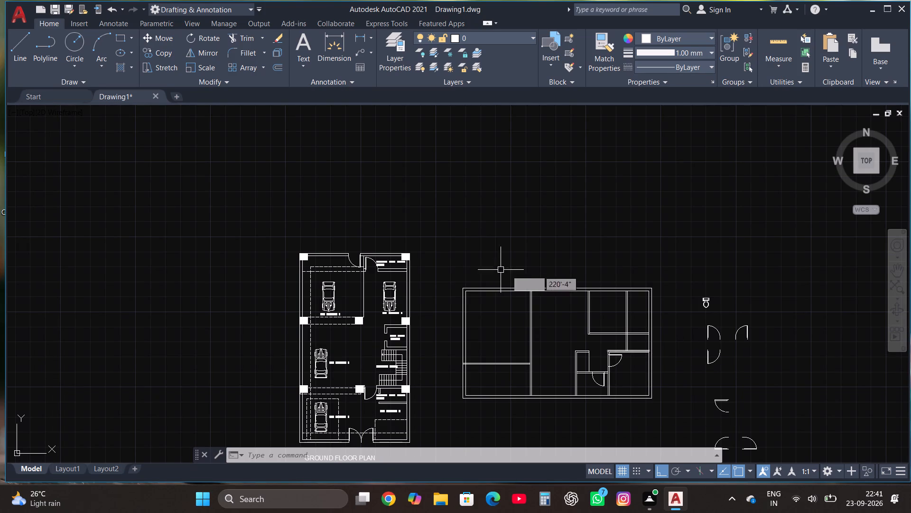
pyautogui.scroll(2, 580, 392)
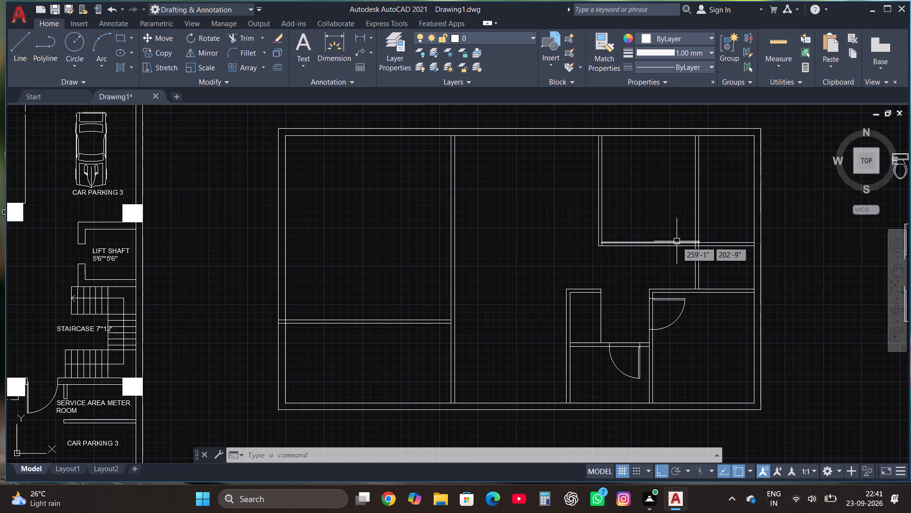
# Mirror the lower-right room's door block across a horizontal axis along the room's top wall, keeping the original.
pyautogui.scroll(1, 677, 242)
pyautogui.click(655, 331)
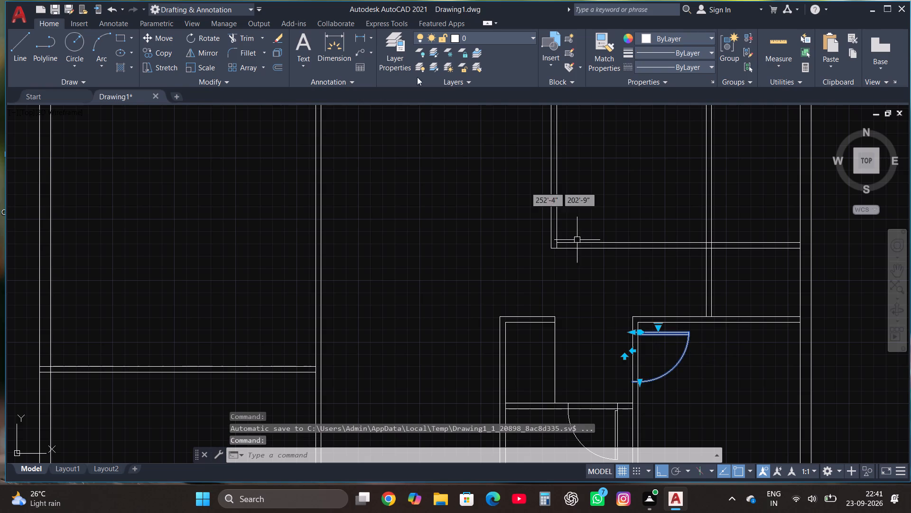
pyautogui.click(209, 50)
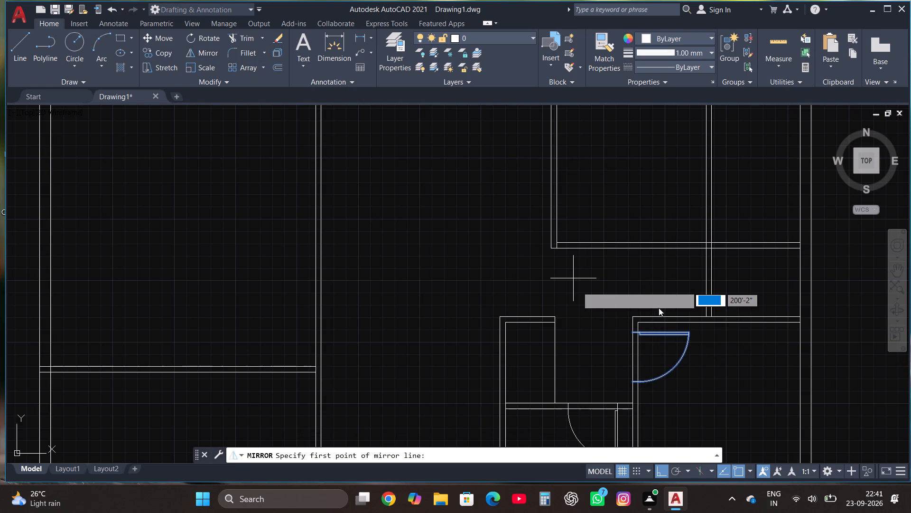
pyautogui.click(651, 315)
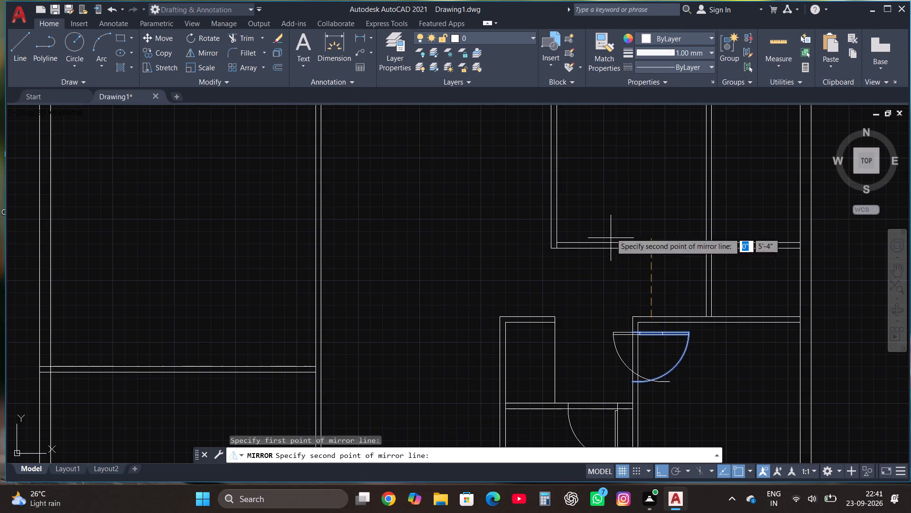
pyautogui.click(691, 286)
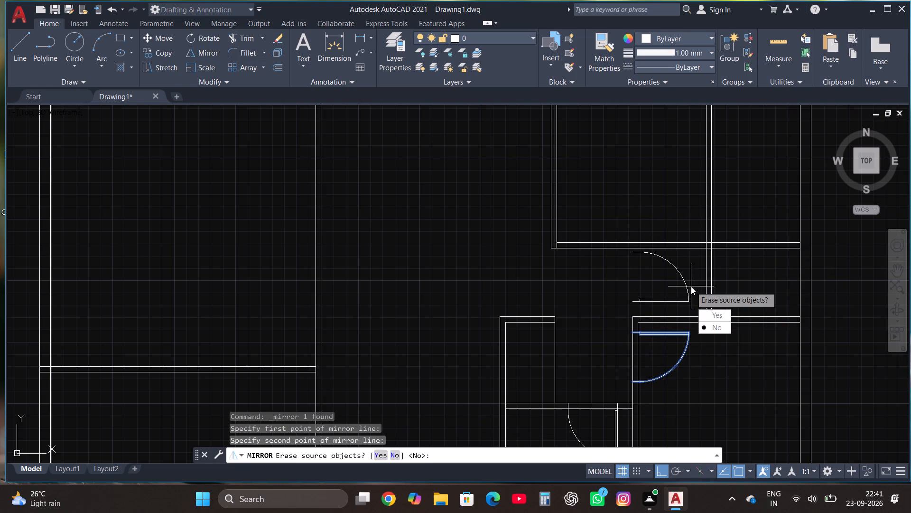
pyautogui.moveTo(712, 322); pyautogui.dragTo(691, 286)
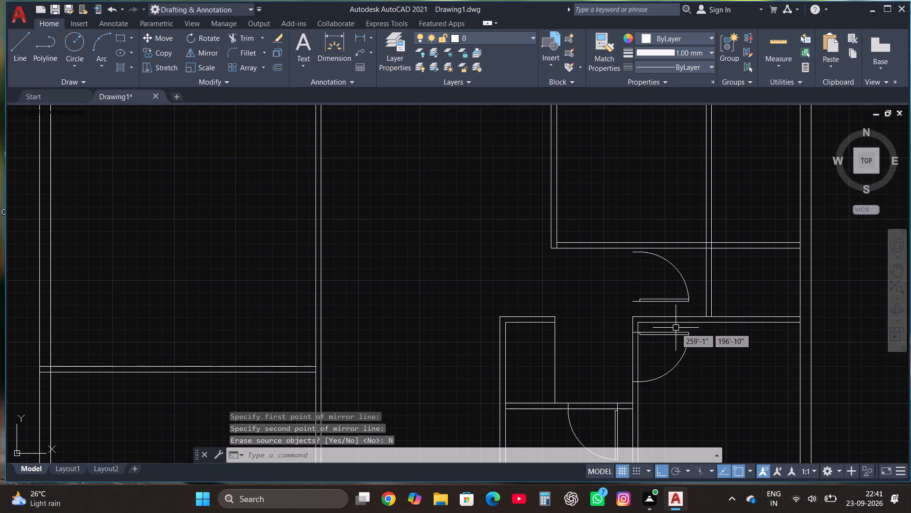
# Move the mirrored door block down so its hinge-side corner sits on the northwest outer corner of the lower-right room's walls.
pyautogui.scroll(-1, 668, 349)
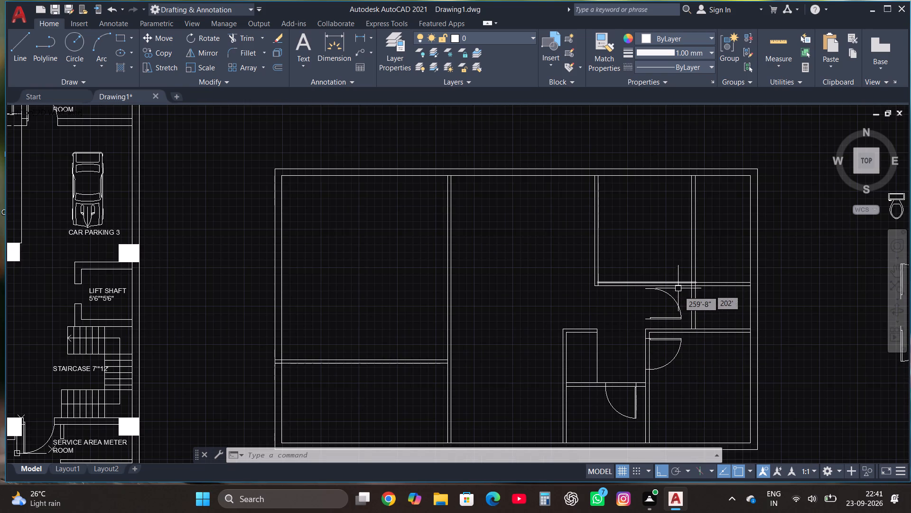
pyautogui.scroll(1, 679, 291)
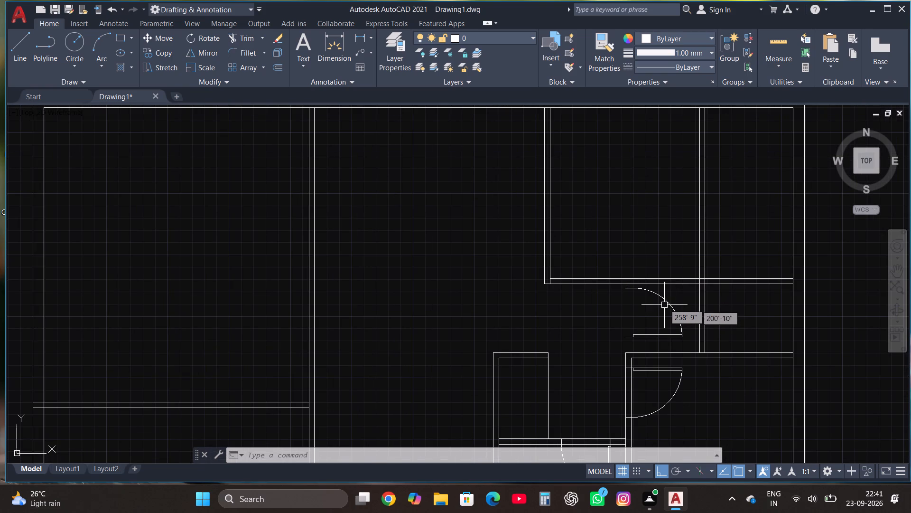
pyautogui.click(664, 304)
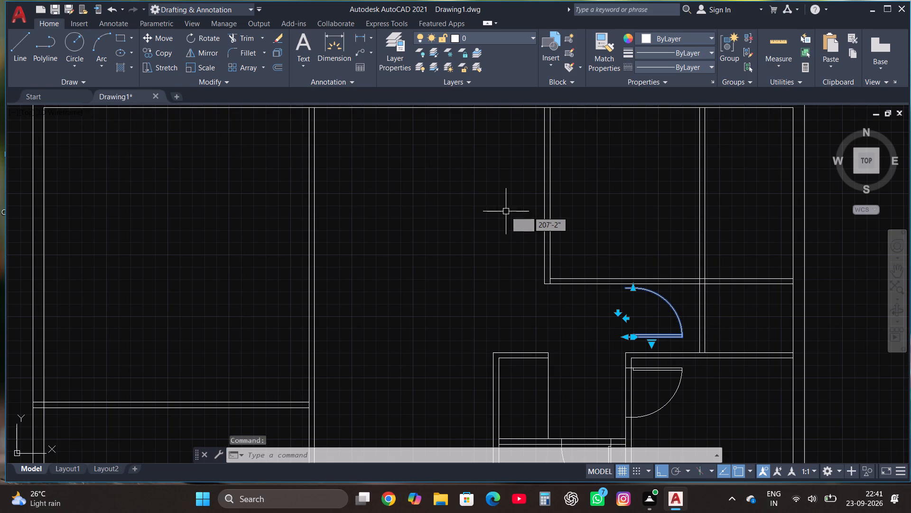
pyautogui.click(159, 40)
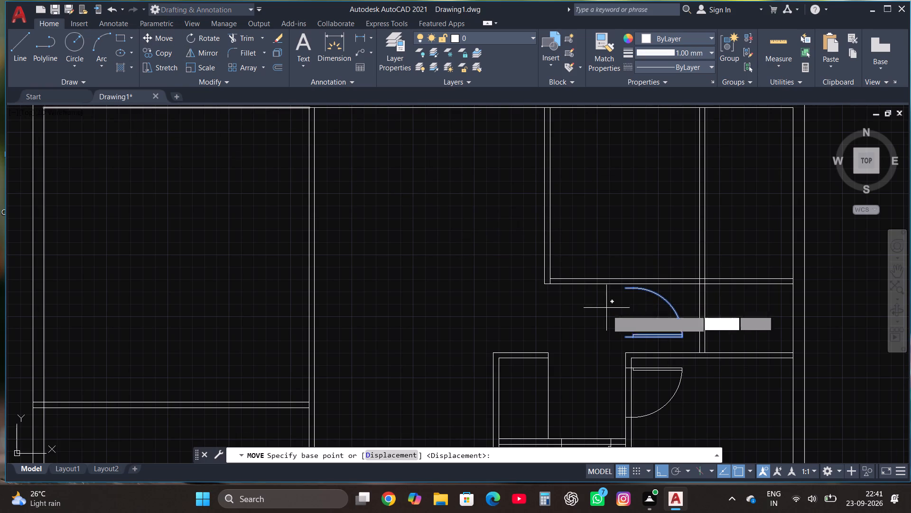
pyautogui.scroll(2, 665, 379)
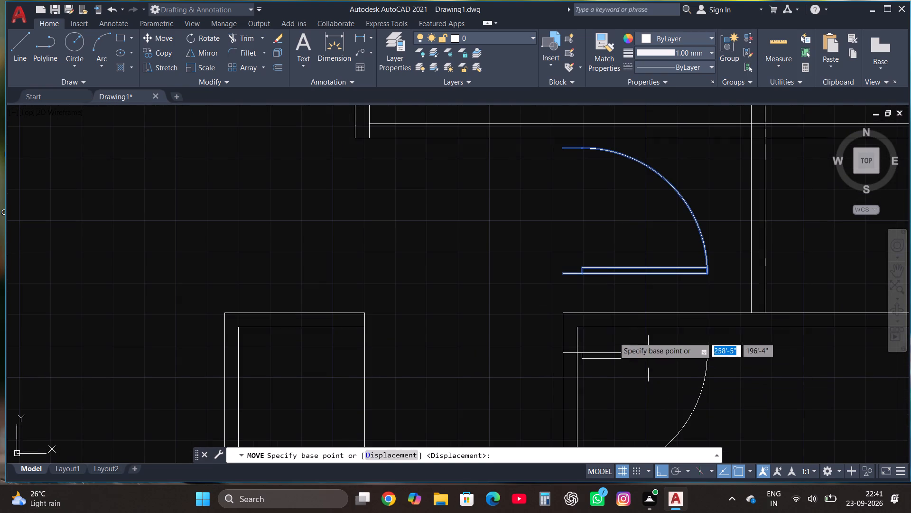
pyautogui.click(564, 273)
pyautogui.click(563, 313)
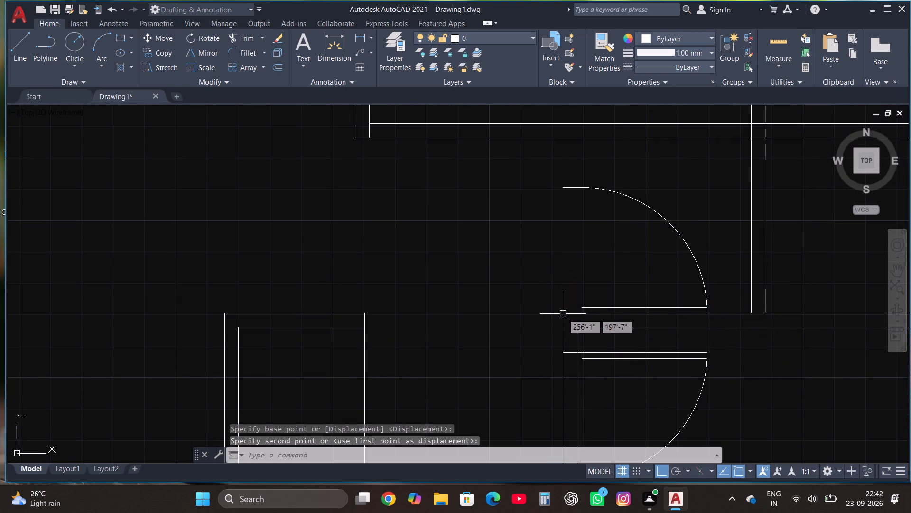
pyautogui.scroll(-3, 562, 361)
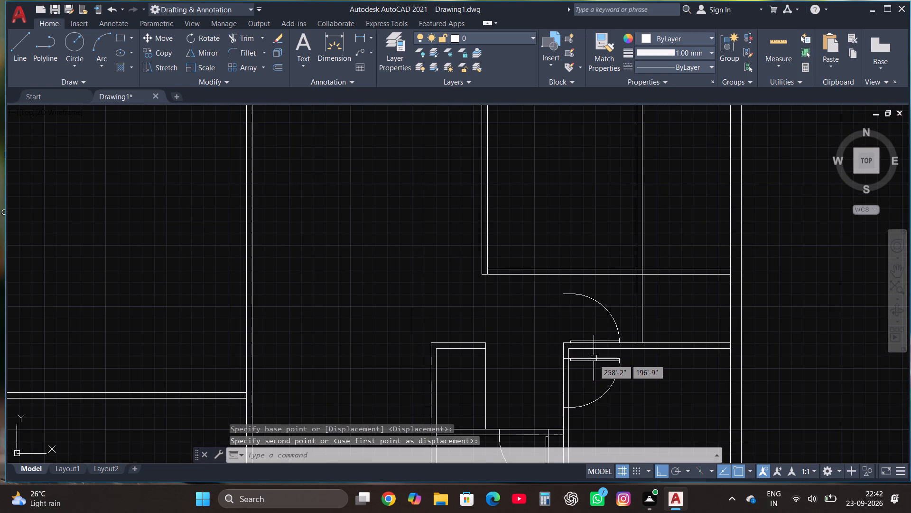
# Move the two horizontal partition lines above the new door down about 1'-3" to meet the top of its swing.
pyautogui.click(560, 317)
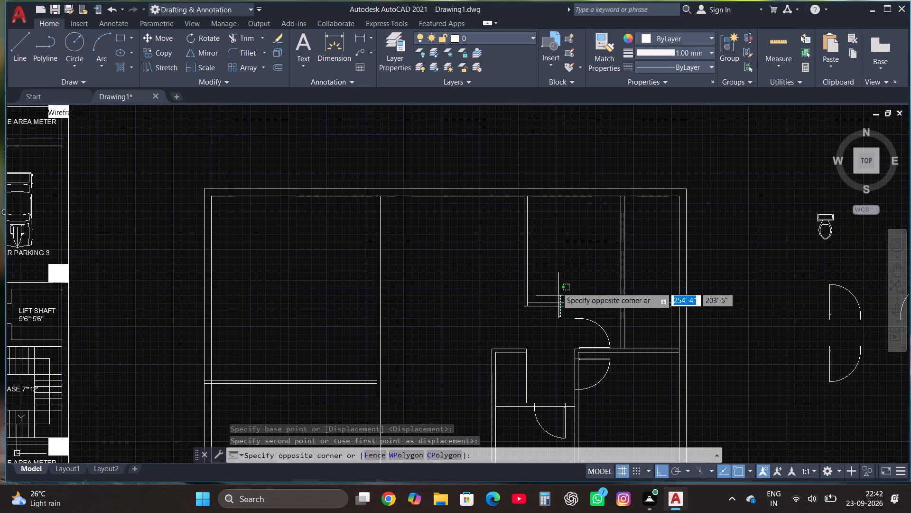
pyautogui.click(557, 286)
pyautogui.scroll(2, 577, 311)
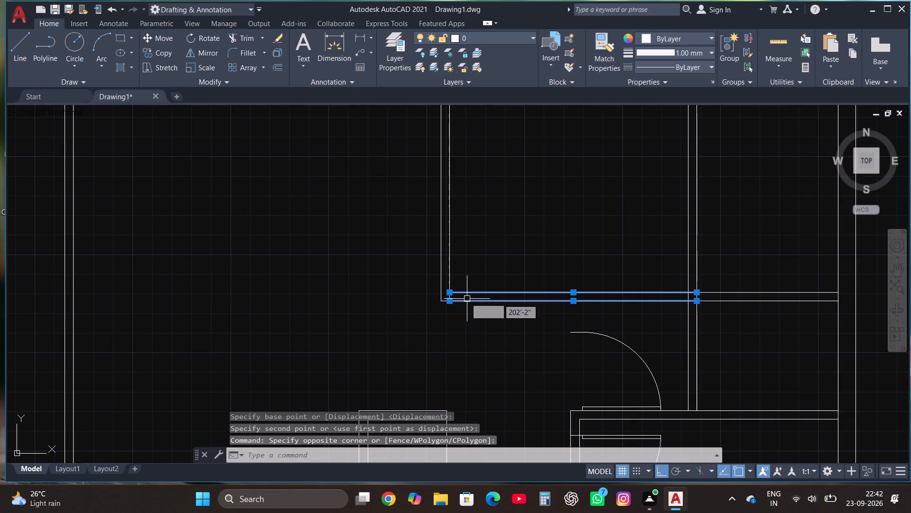
pyautogui.click(452, 291)
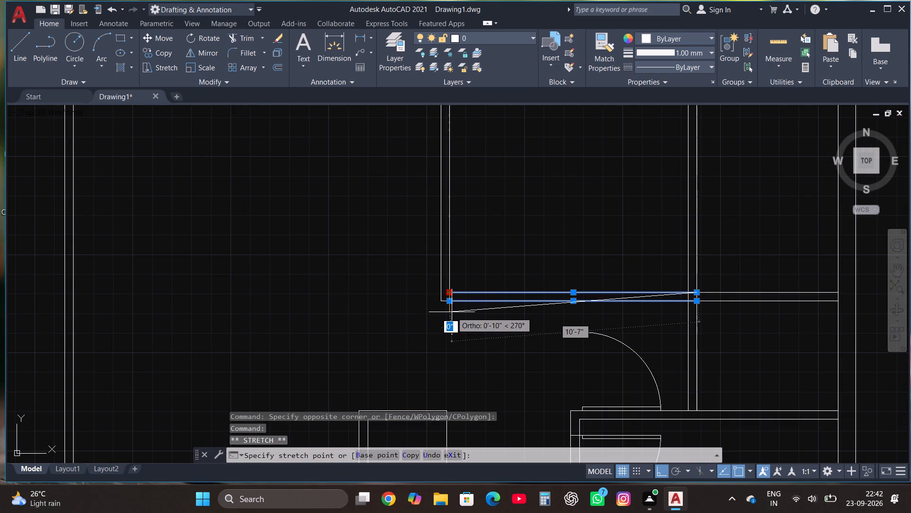
pyautogui.press('Escape')
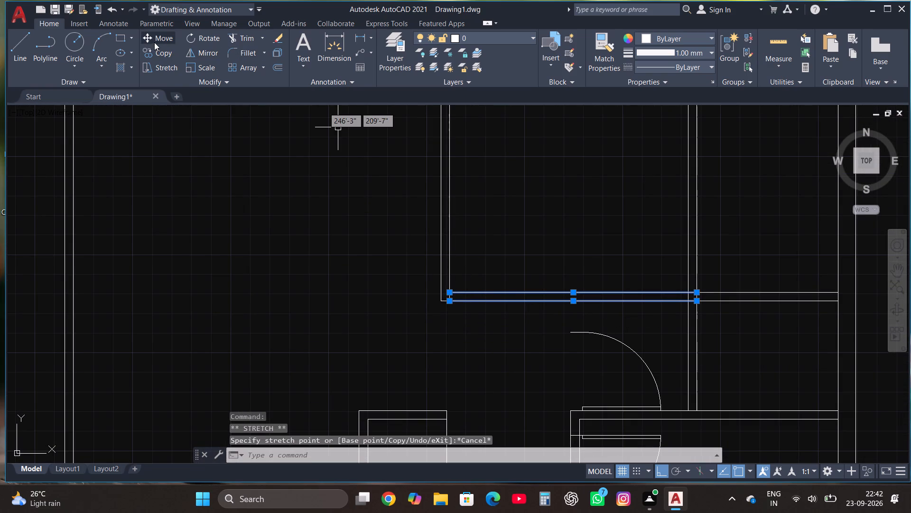
pyautogui.click(153, 40)
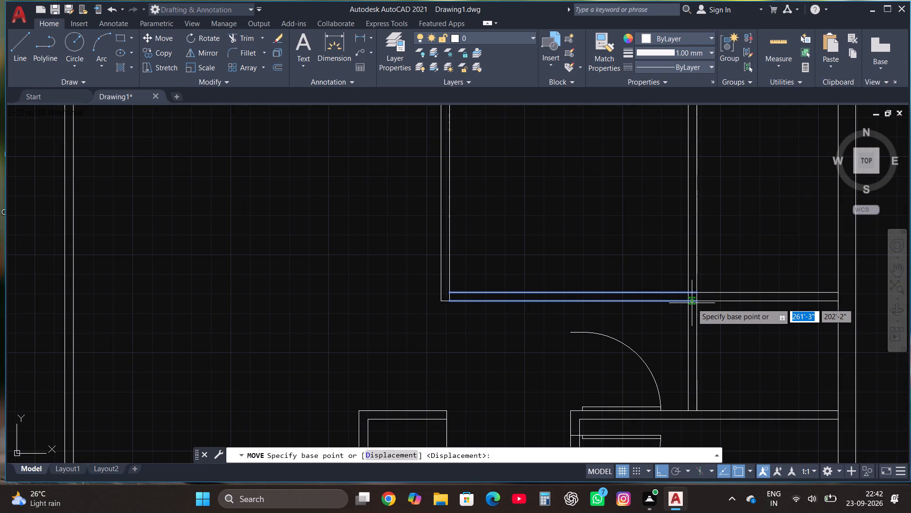
pyautogui.click(698, 299)
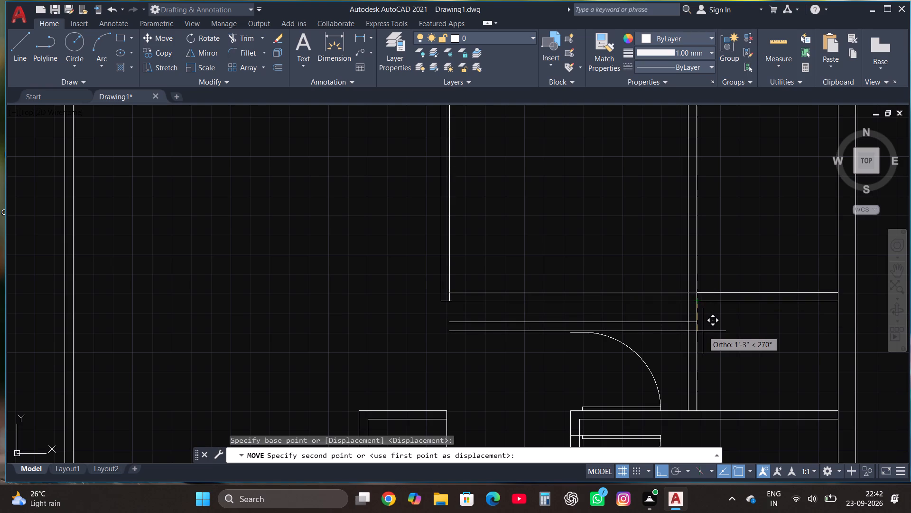
pyautogui.click(703, 332)
pyautogui.scroll(-2, 705, 285)
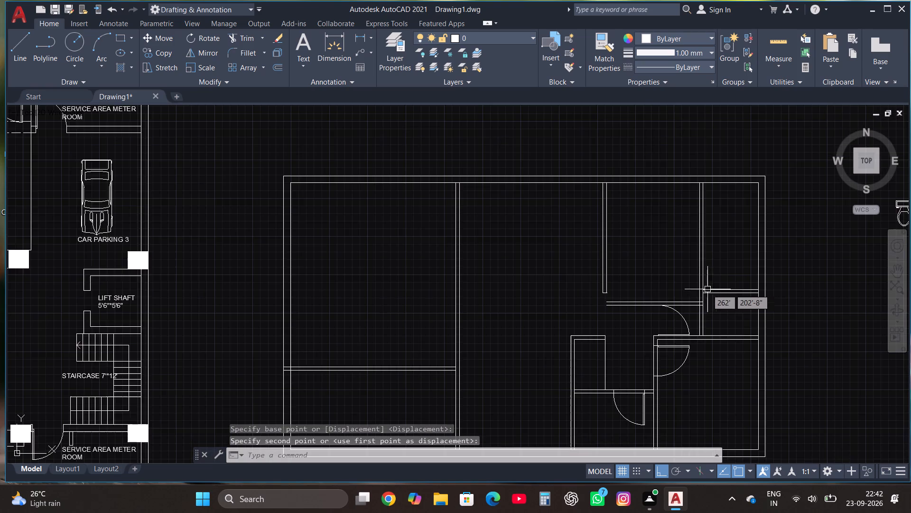
pyautogui.scroll(3, 670, 327)
pyautogui.press('Escape')
# Fillet the free-ended vertical partition's inner and outer lines to the moved horizontal partition's lines, closing the wall corner.
pyautogui.scroll(-2, 668, 327)
pyautogui.scroll(1, 611, 301)
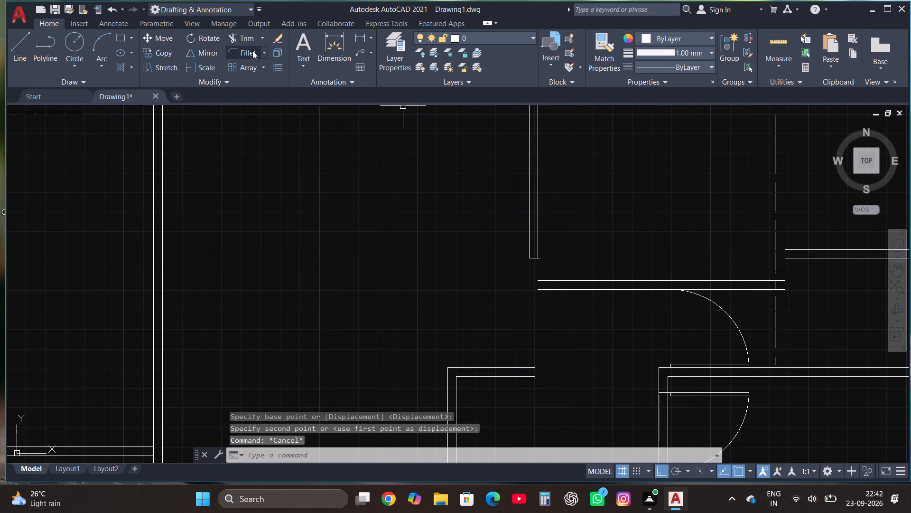
pyautogui.click(248, 48)
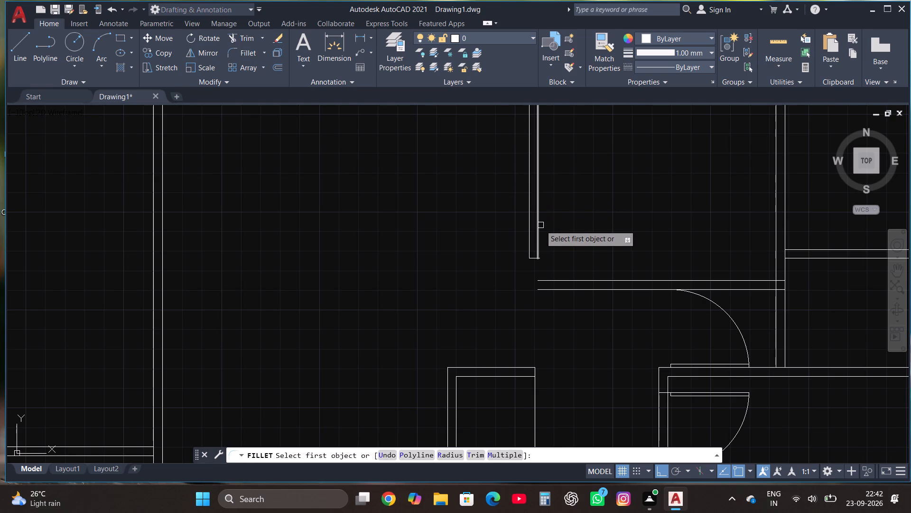
pyautogui.click(537, 222)
pyautogui.click(542, 279)
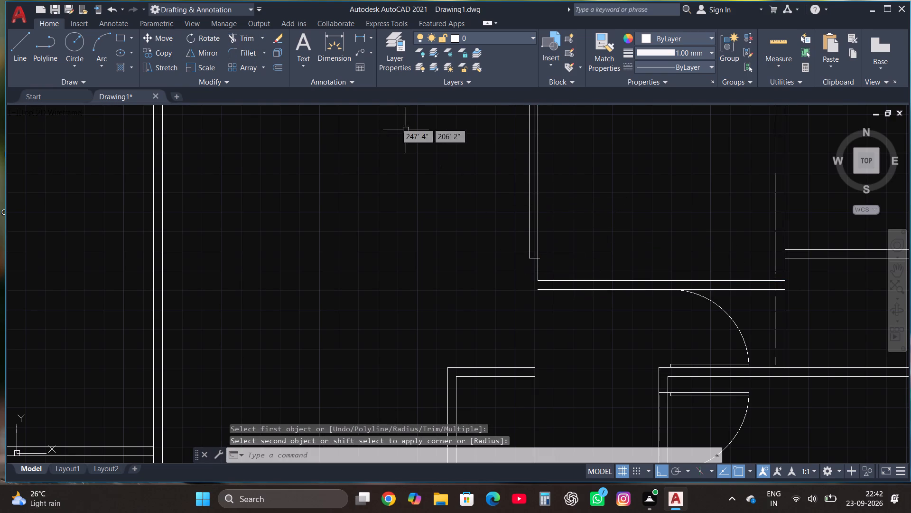
pyautogui.click(252, 52)
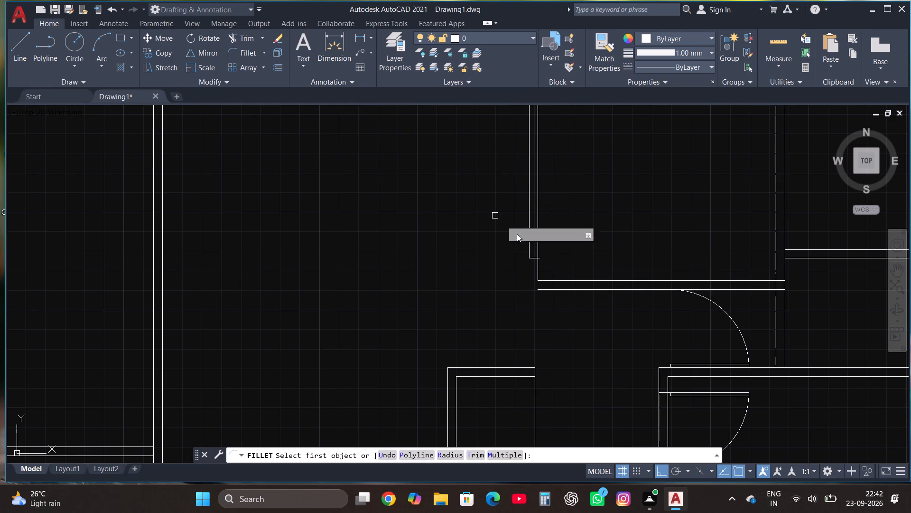
pyautogui.click(526, 253)
pyautogui.click(528, 249)
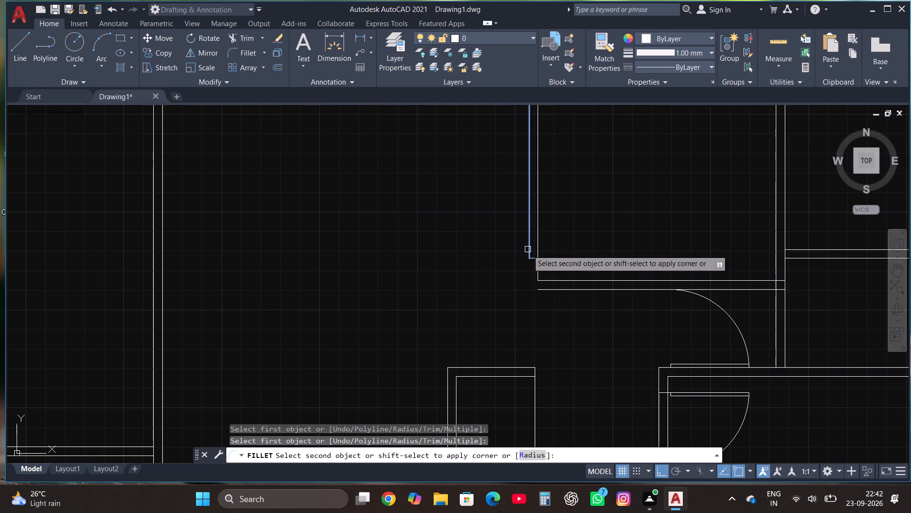
pyautogui.click(550, 294)
pyautogui.click(548, 292)
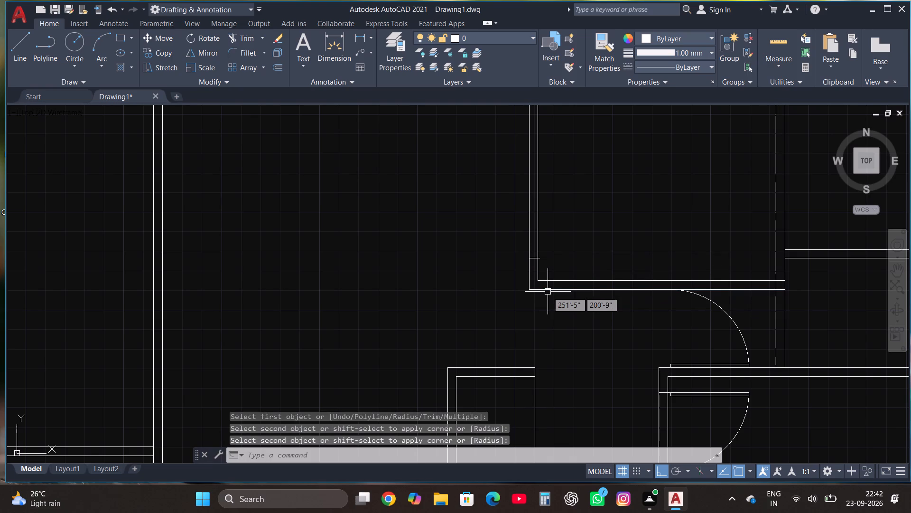
# Trim the old end-cap line across the vertical partition and the horizontal wall ends overlapping the east vertical partition.
pyautogui.click(251, 35)
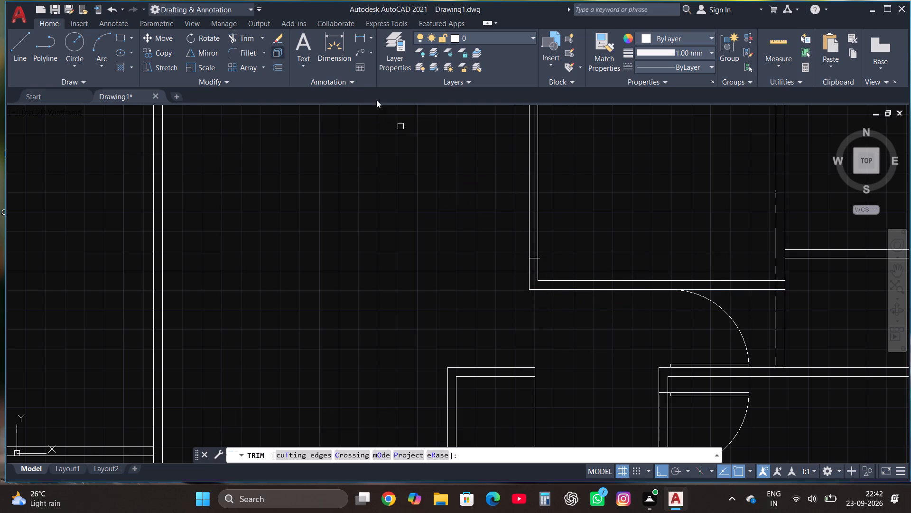
pyautogui.scroll(3, 565, 239)
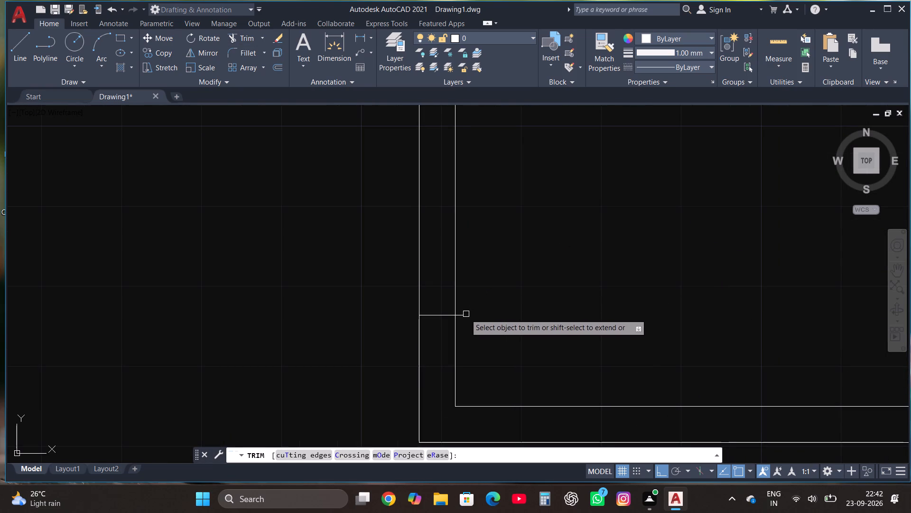
pyautogui.click(462, 314)
pyautogui.click(431, 315)
pyautogui.scroll(-3, 431, 315)
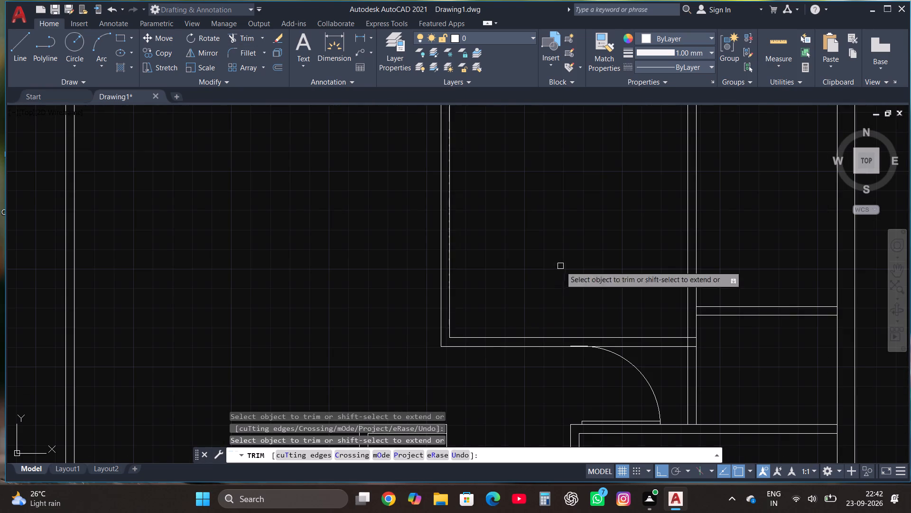
pyautogui.scroll(2, 695, 342)
pyautogui.click(686, 369)
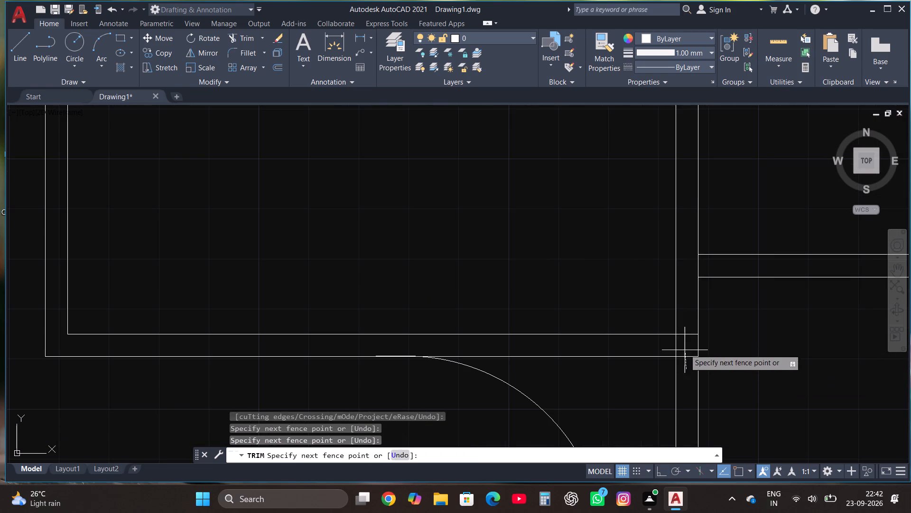
pyautogui.click(690, 332)
pyautogui.press('Escape')
pyautogui.scroll(-3, 655, 332)
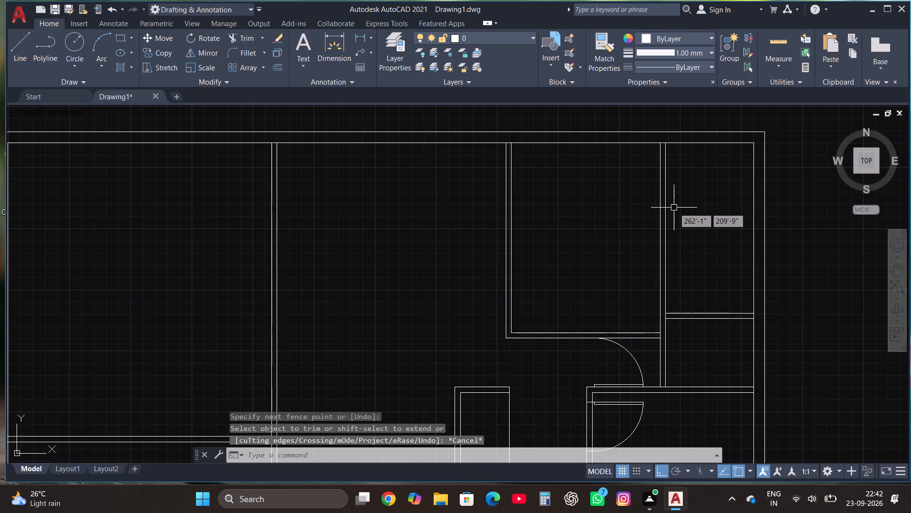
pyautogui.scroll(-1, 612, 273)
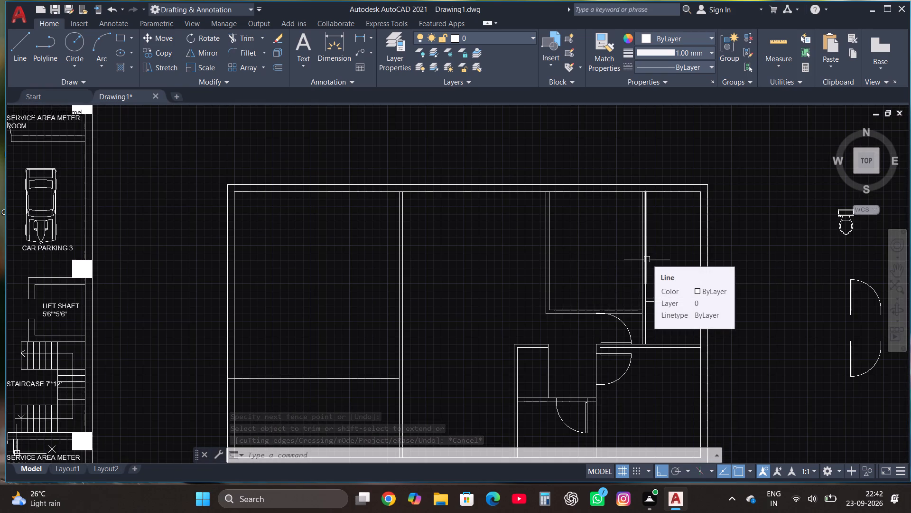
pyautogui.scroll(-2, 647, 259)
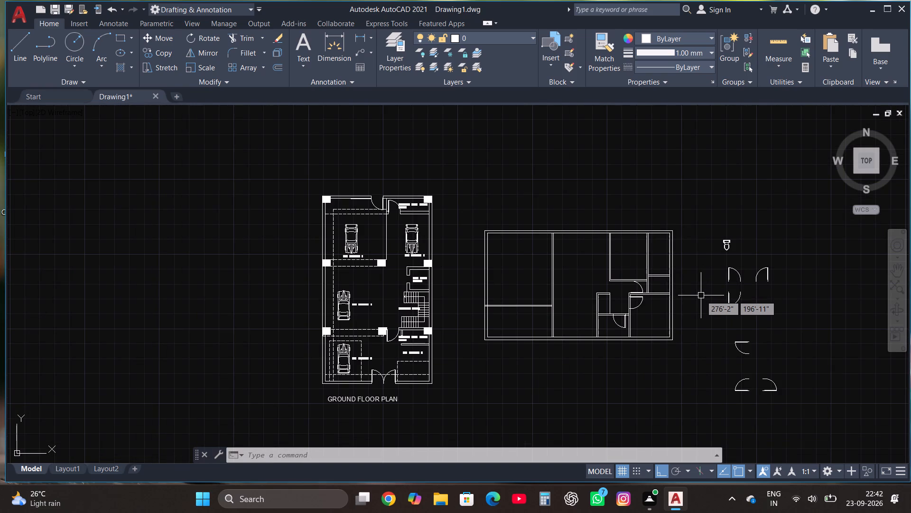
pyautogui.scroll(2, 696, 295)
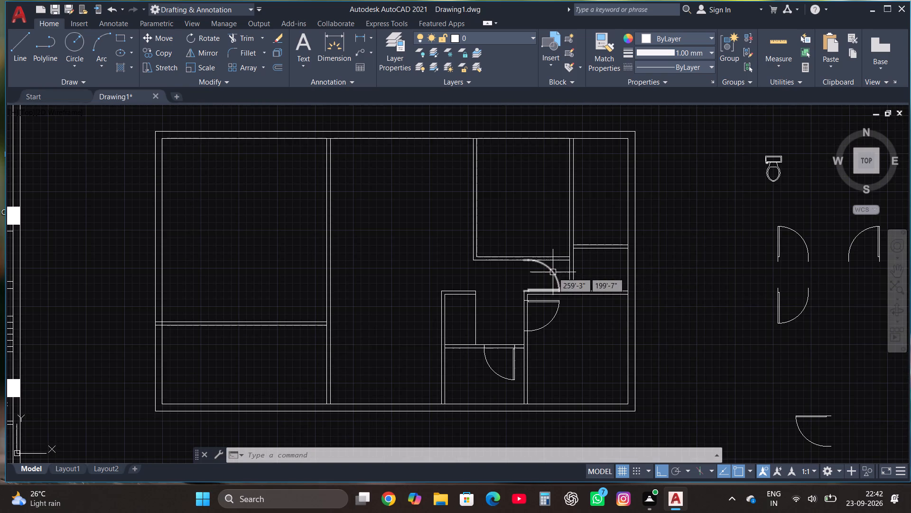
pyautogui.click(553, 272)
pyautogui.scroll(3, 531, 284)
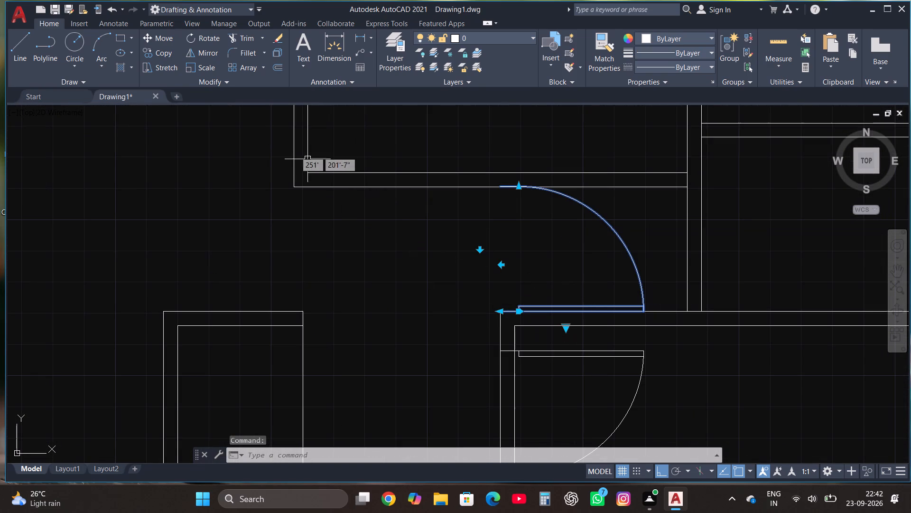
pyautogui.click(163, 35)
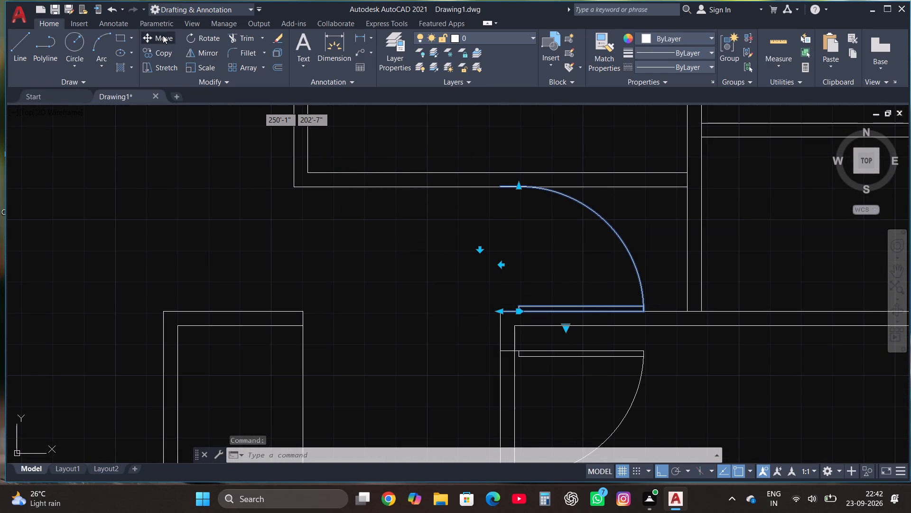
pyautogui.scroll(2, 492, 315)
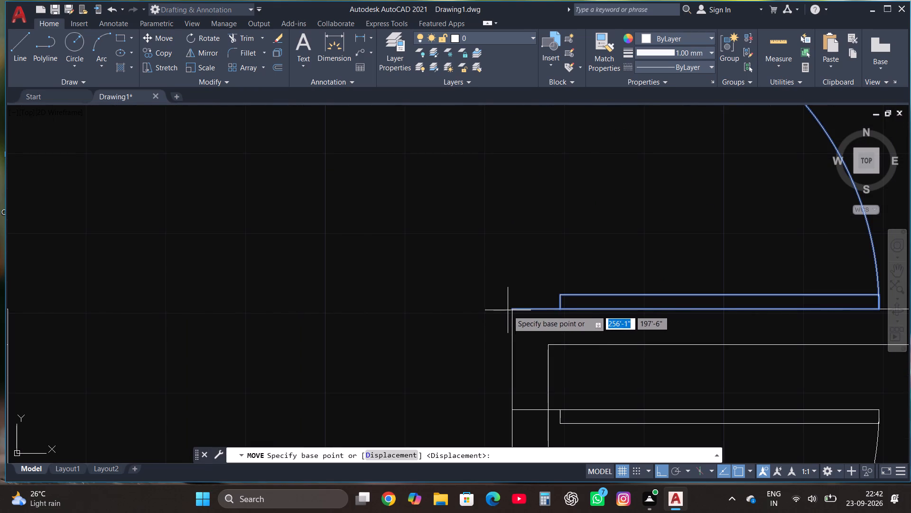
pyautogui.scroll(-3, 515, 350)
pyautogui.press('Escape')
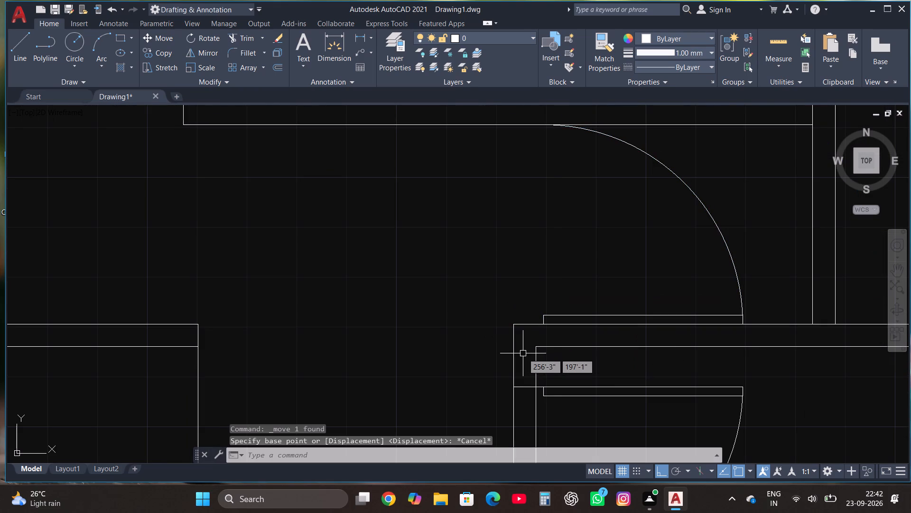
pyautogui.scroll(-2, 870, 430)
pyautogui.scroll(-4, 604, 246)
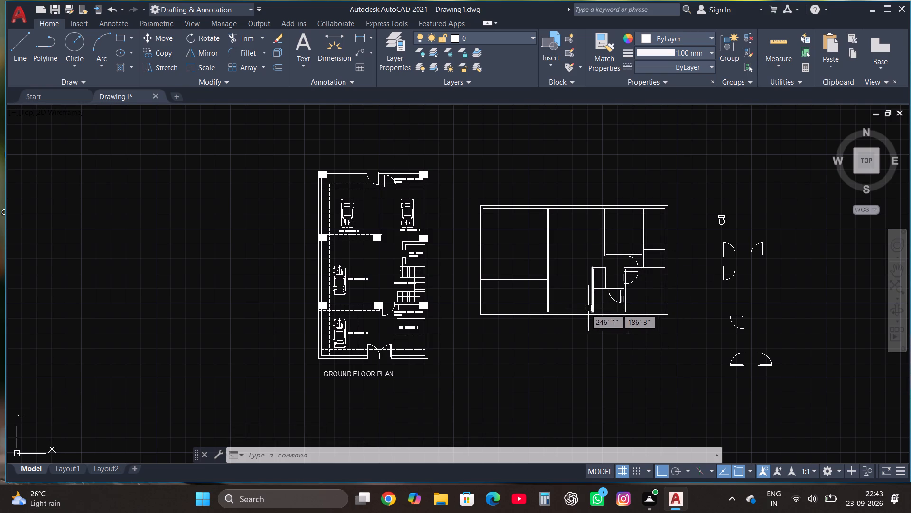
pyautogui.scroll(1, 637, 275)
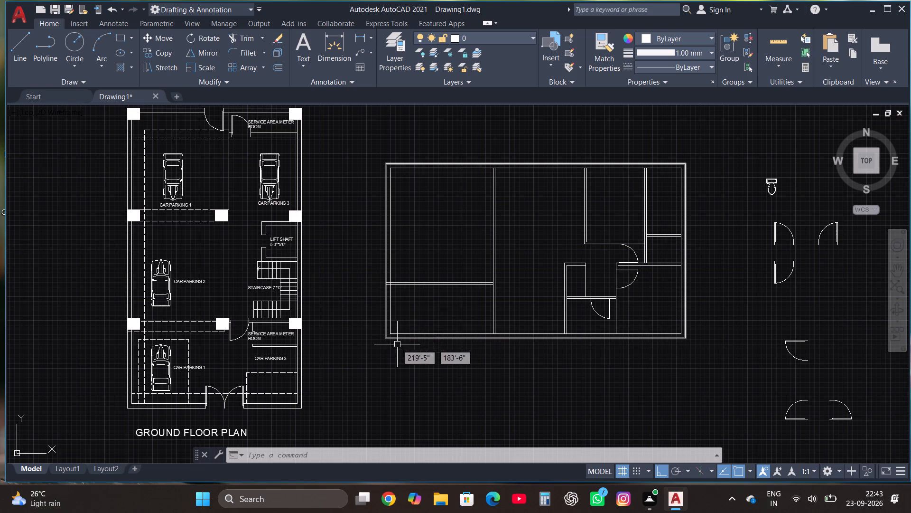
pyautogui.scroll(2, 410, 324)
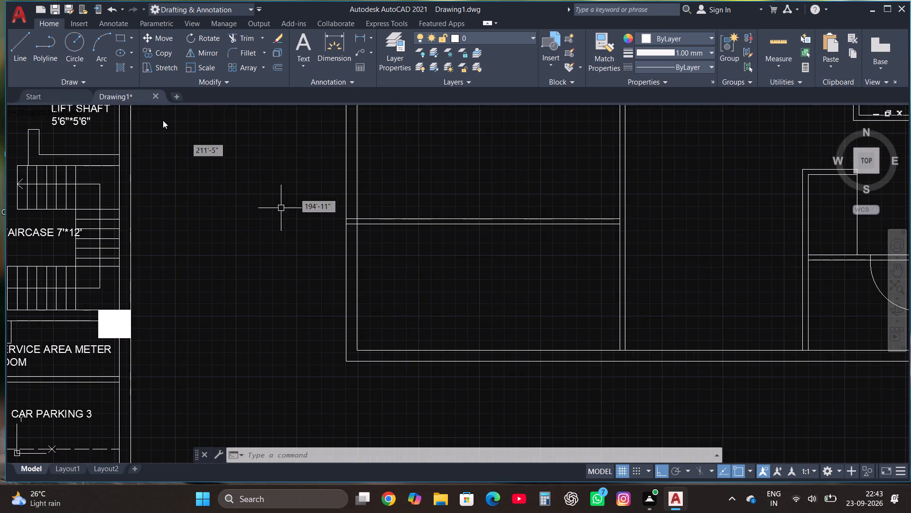
# Draw a vertical line across the southwest room from the horizontal partition to the south wall, trimming its overshoot at the wall's inner face.
pyautogui.click(22, 47)
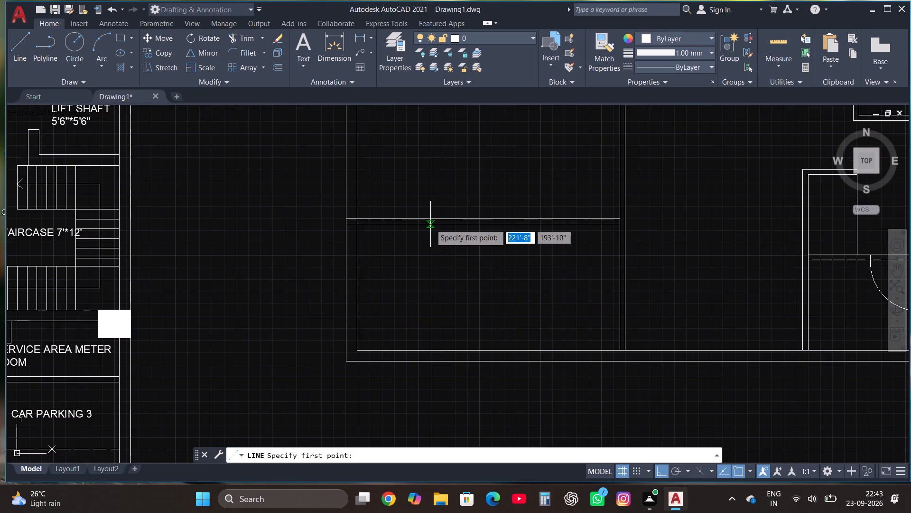
pyautogui.scroll(-3, 415, 352)
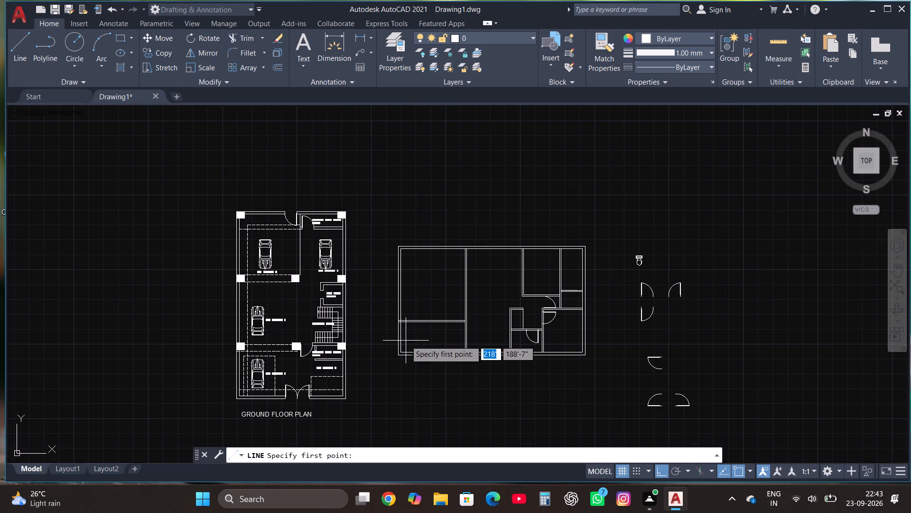
pyautogui.scroll(3, 406, 341)
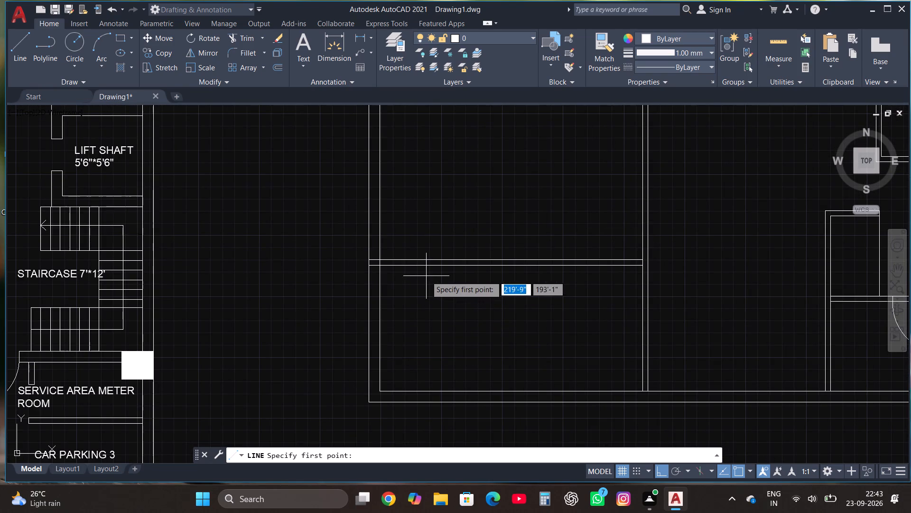
pyautogui.click(435, 267)
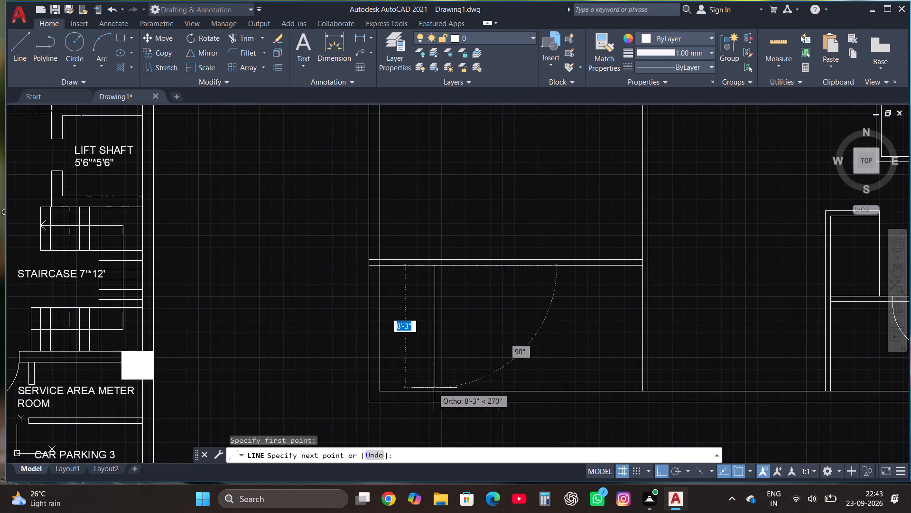
pyautogui.click(432, 395)
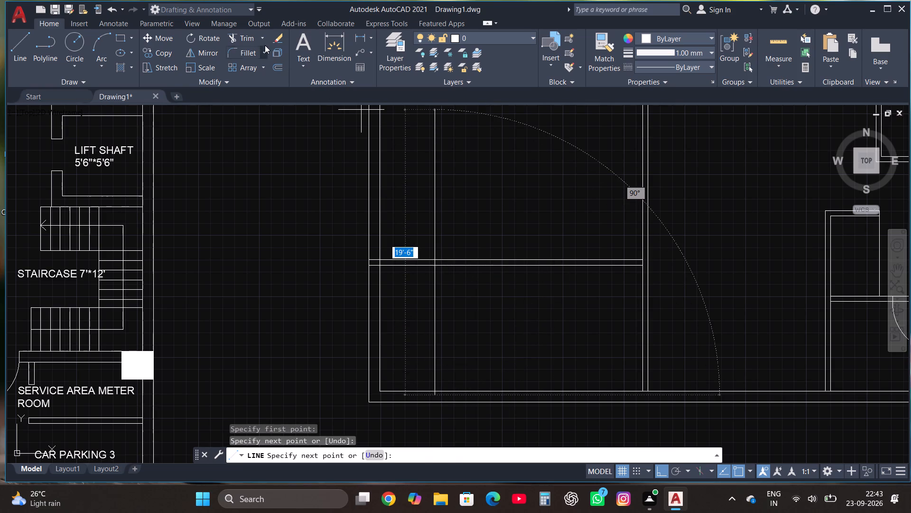
pyautogui.click(251, 40)
pyautogui.click(437, 395)
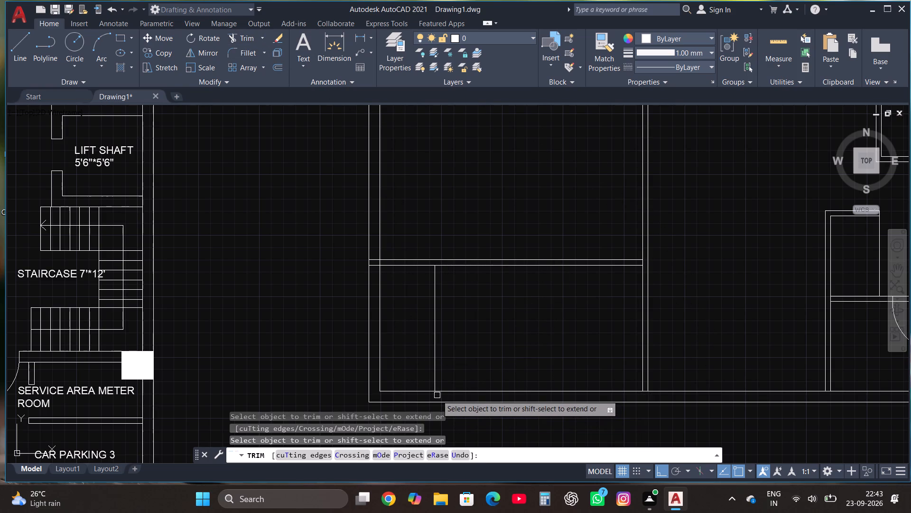
pyautogui.press('Escape')
# Copy the new vertical line 9" to the east to form the wall's second face.
pyautogui.click(433, 354)
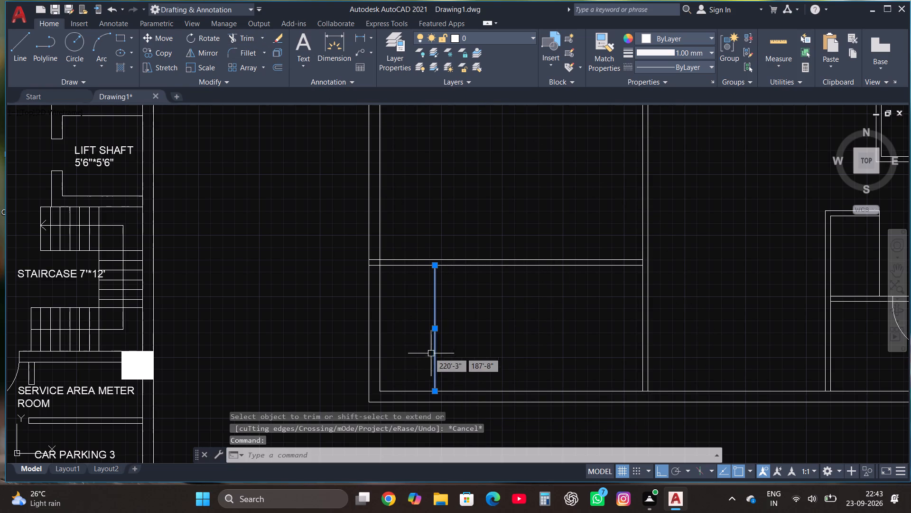
pyautogui.click(159, 53)
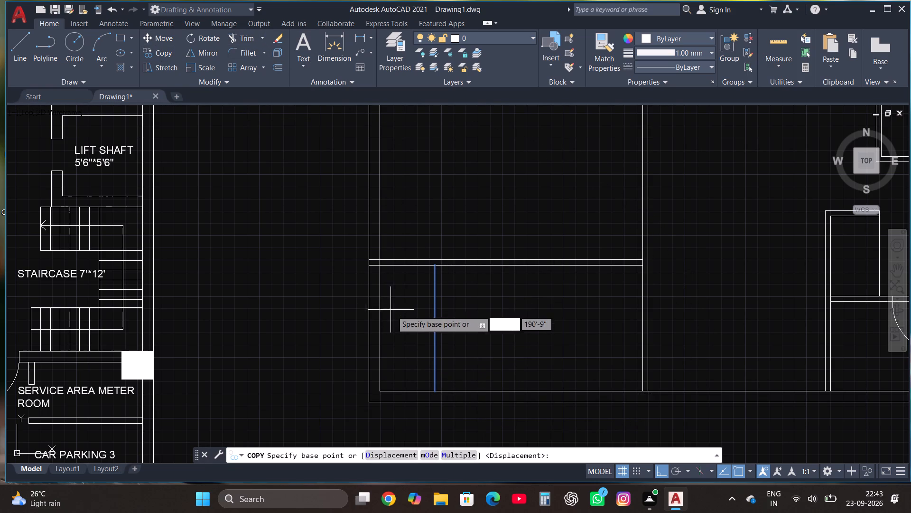
pyautogui.click(436, 335)
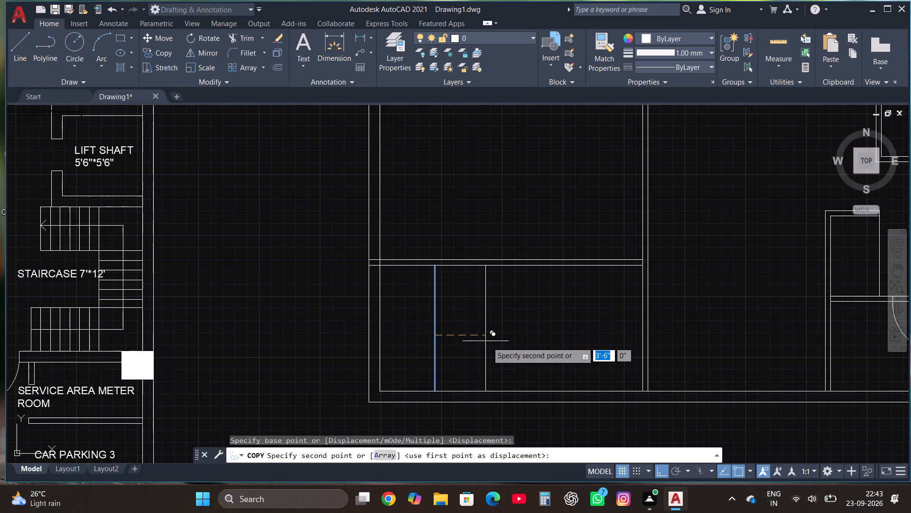
pyautogui.write('9"')
pyautogui.press('Return')
pyautogui.press('Escape')
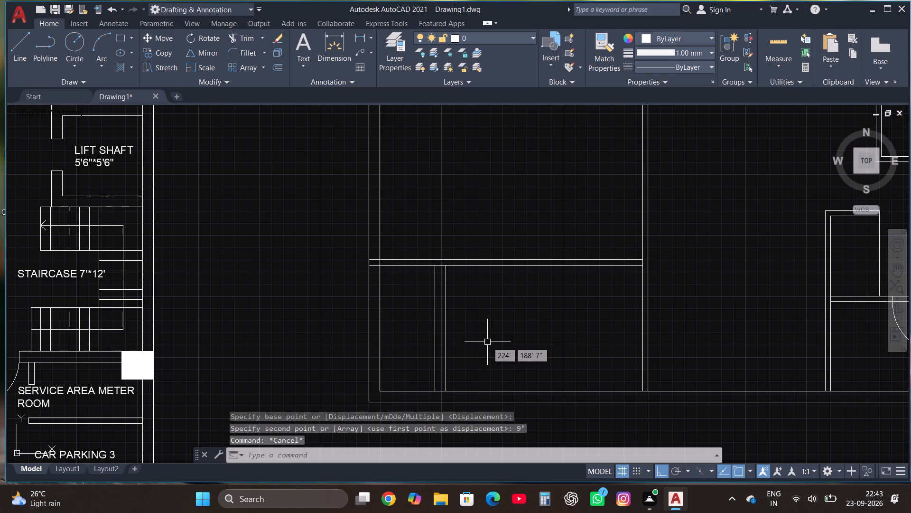
# Draw a projection outline from the plan's northwest outer corner: about 4'-1" west, about 21'-2" south, and back east to the horizontal partition's lower line.
pyautogui.scroll(-4, 456, 331)
pyautogui.scroll(3, 464, 323)
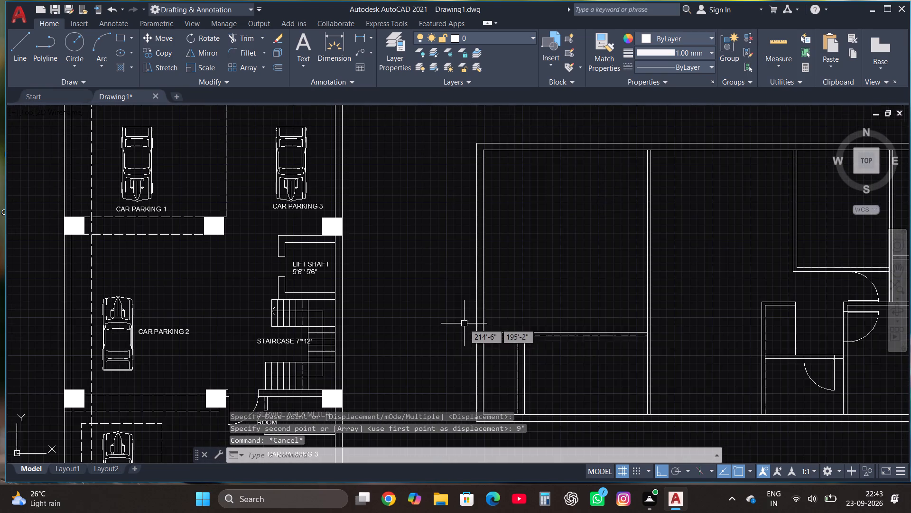
pyautogui.scroll(-1, 473, 300)
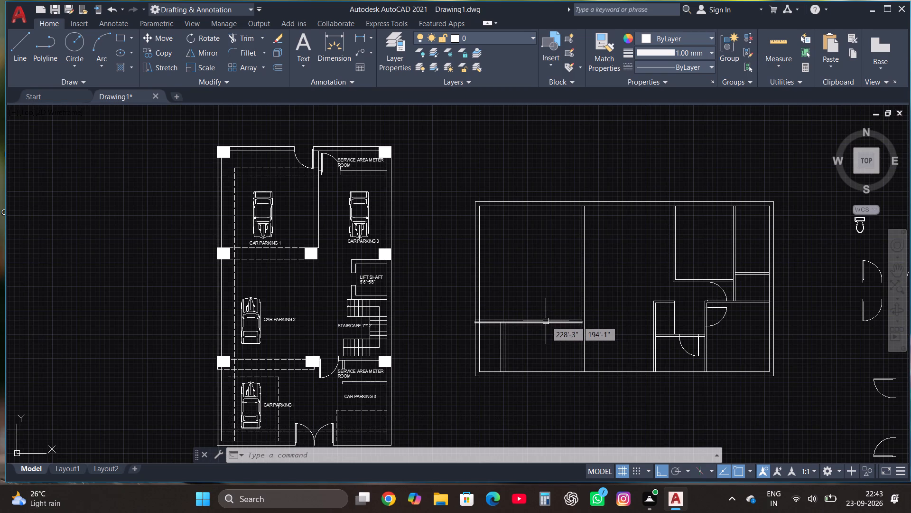
pyautogui.scroll(2, 496, 193)
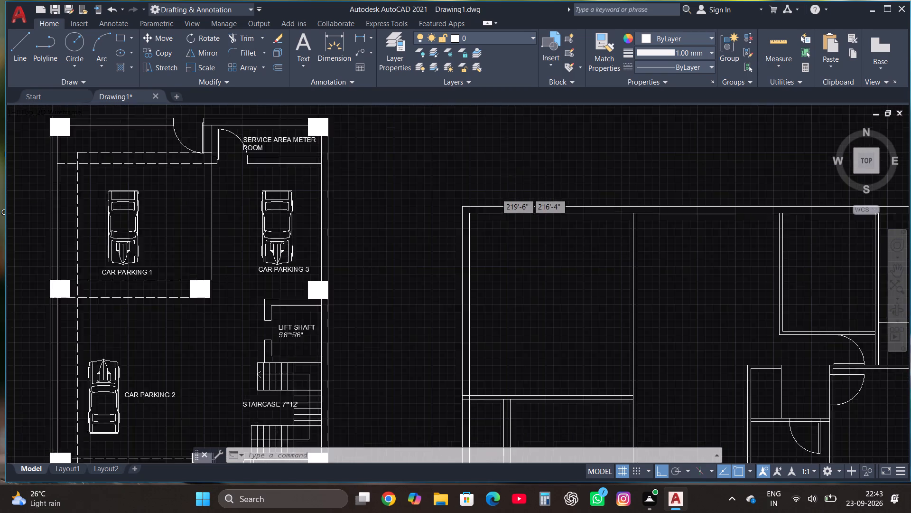
pyautogui.click(13, 40)
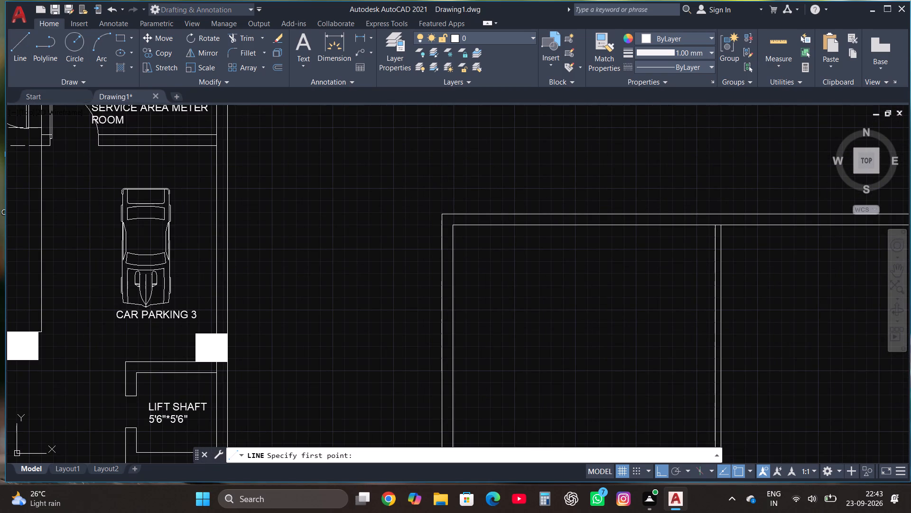
pyautogui.click(443, 212)
pyautogui.scroll(-2, 382, 207)
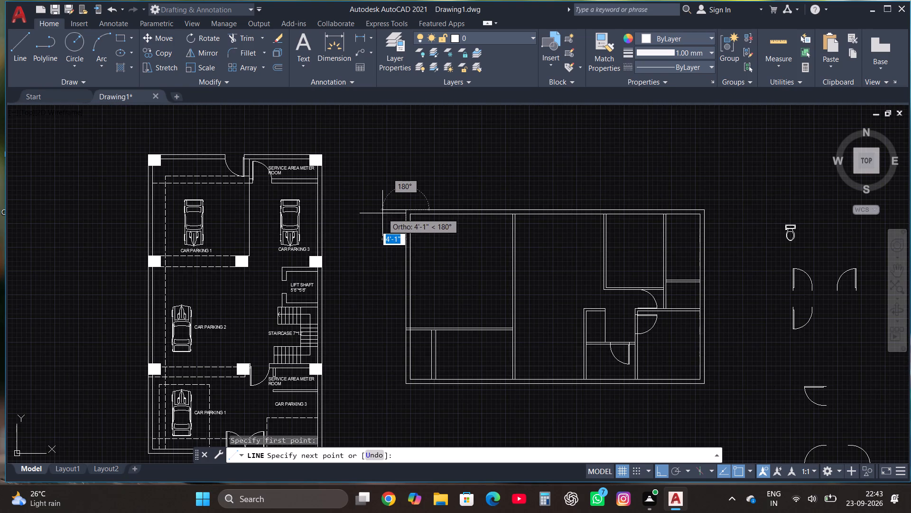
pyautogui.click(382, 213)
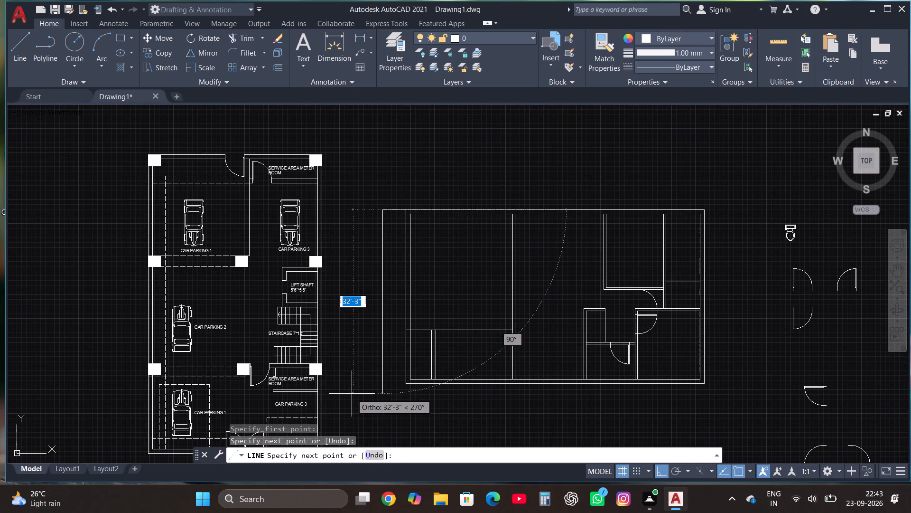
pyautogui.scroll(2, 372, 341)
pyautogui.scroll(-2, 389, 321)
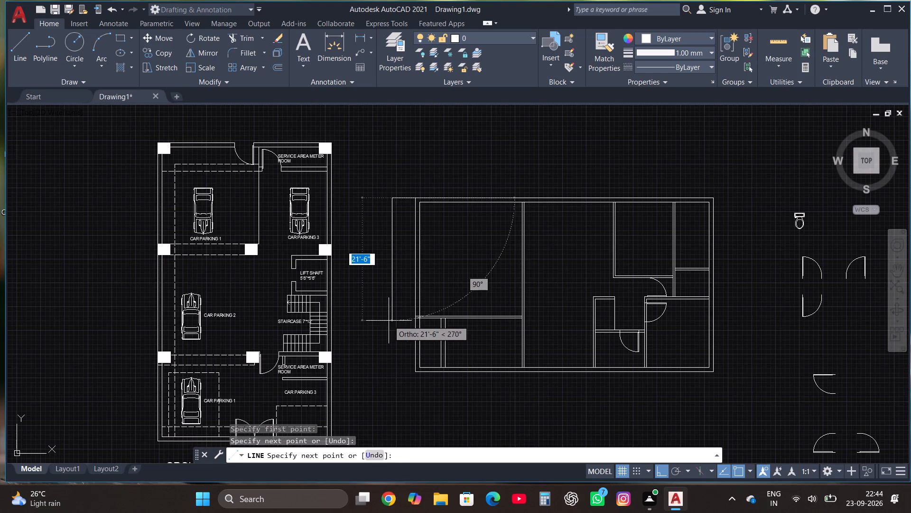
pyautogui.scroll(2, 390, 302)
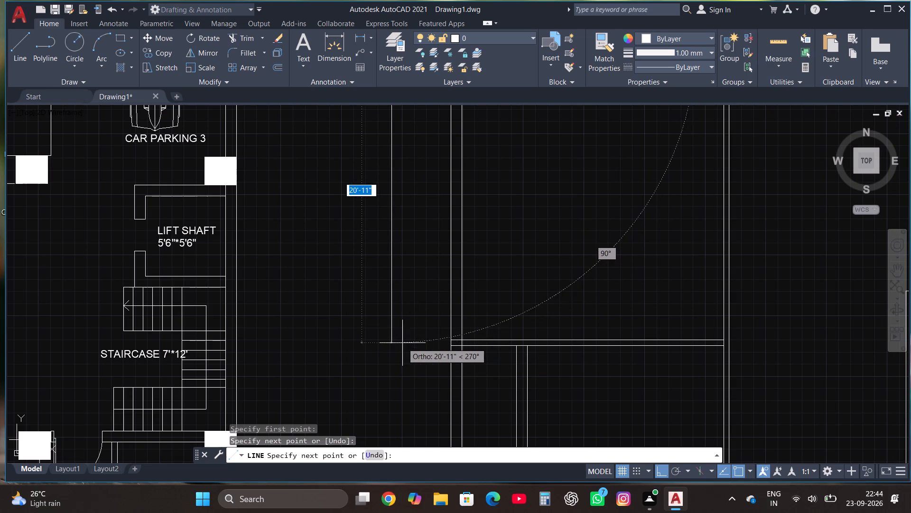
pyautogui.scroll(1, 402, 343)
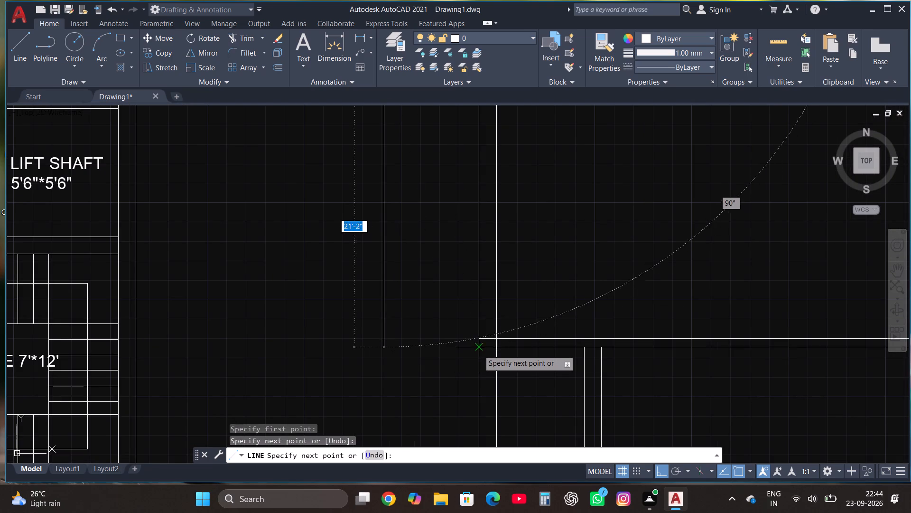
pyautogui.click(430, 348)
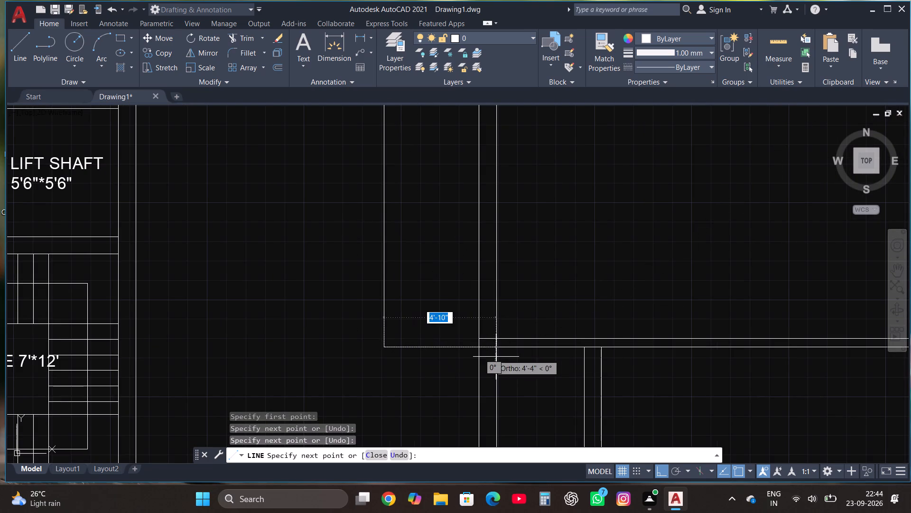
pyautogui.click(539, 346)
pyautogui.press('Escape')
# Draw the projection's inner outline from the partition's upper line: west near the outer line, north about 20', and east to the main west wall.
pyautogui.scroll(-3, 538, 399)
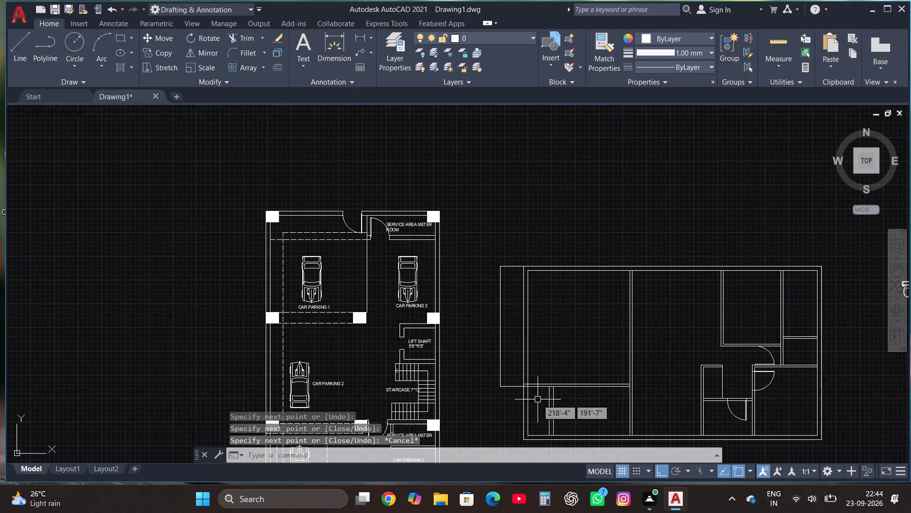
pyautogui.click(29, 50)
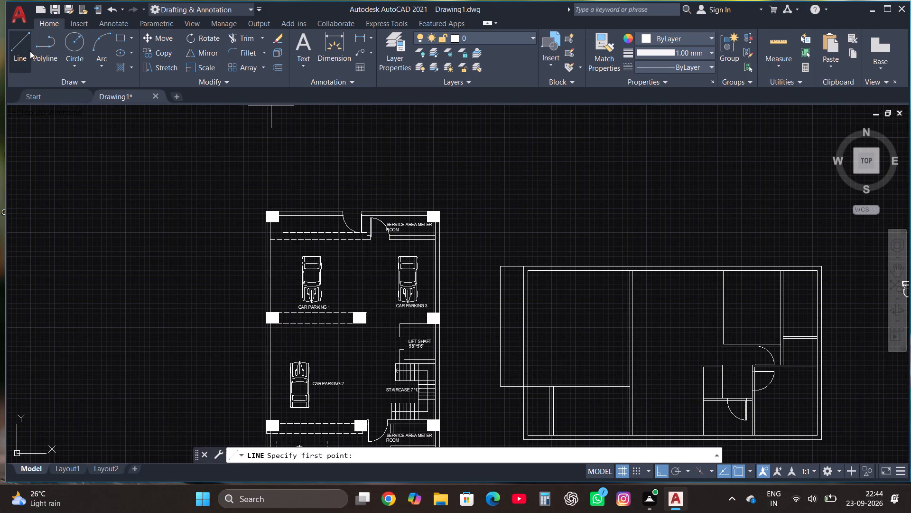
pyautogui.scroll(2, 527, 383)
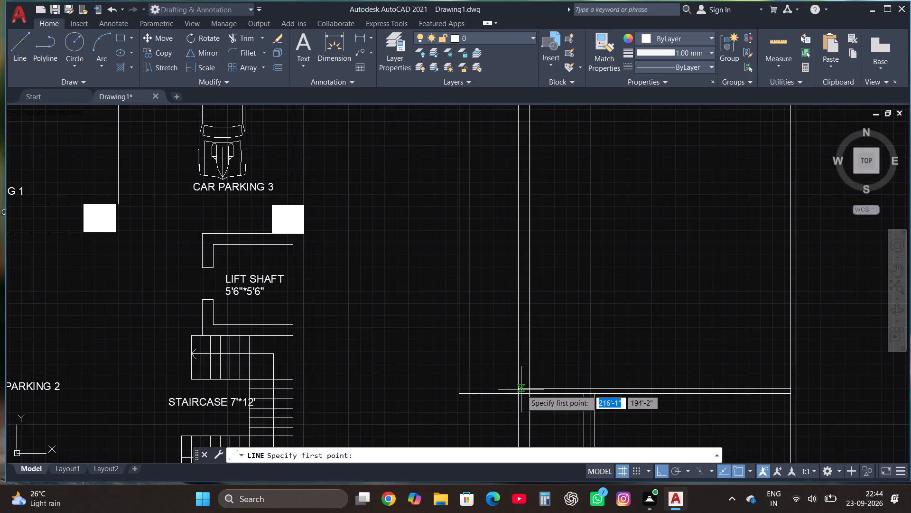
pyautogui.click(518, 387)
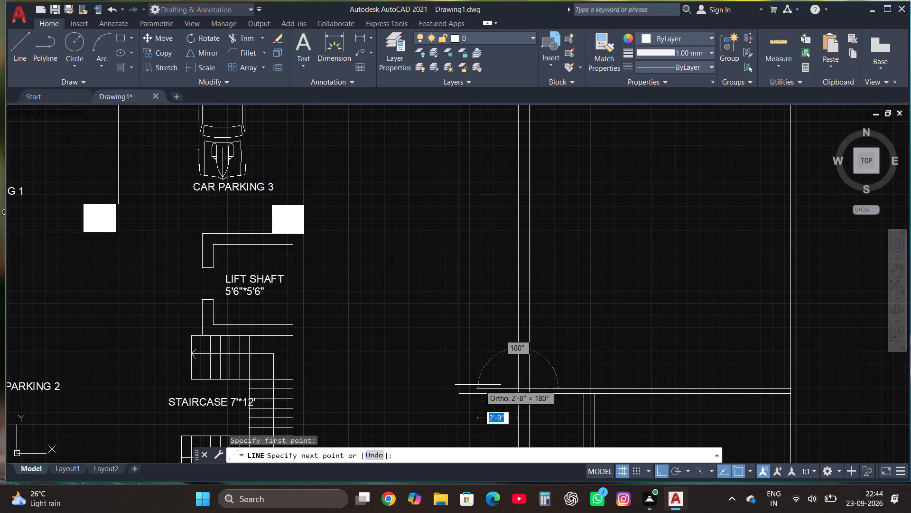
pyautogui.scroll(2, 472, 385)
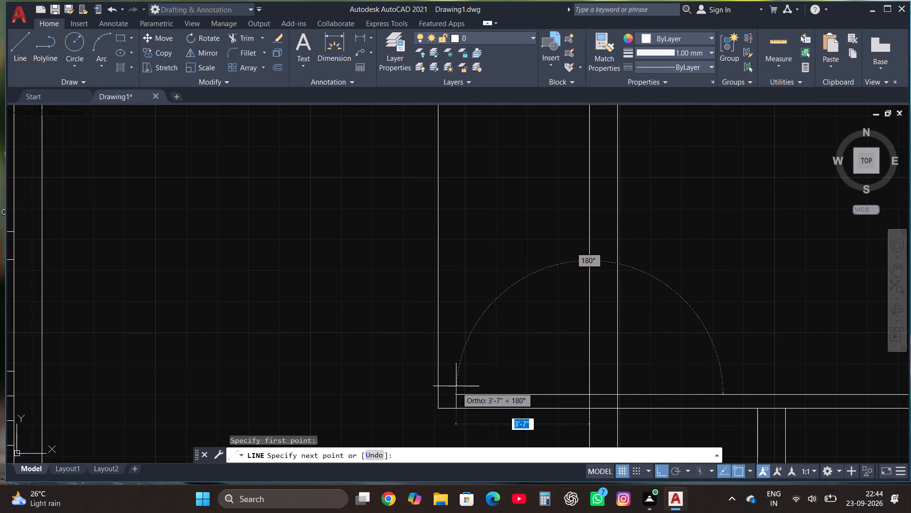
pyautogui.click(450, 385)
pyautogui.scroll(-2, 450, 385)
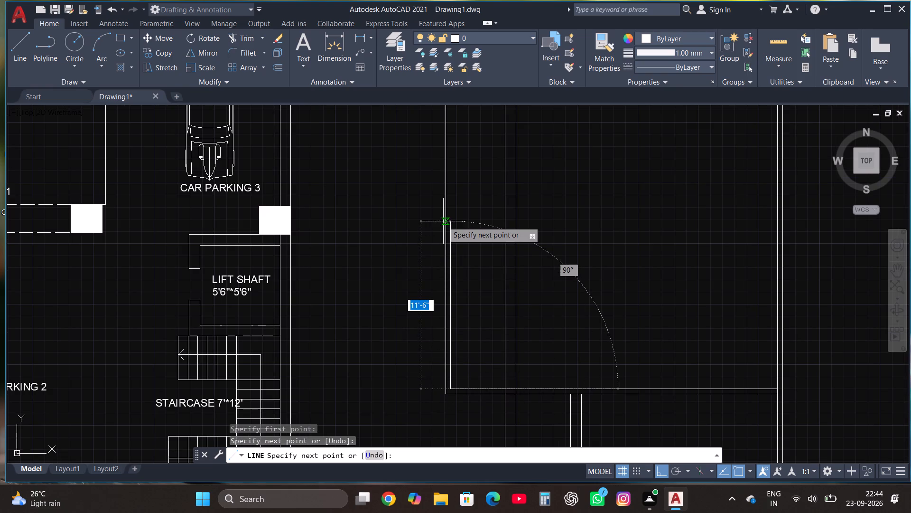
pyautogui.scroll(-1, 445, 236)
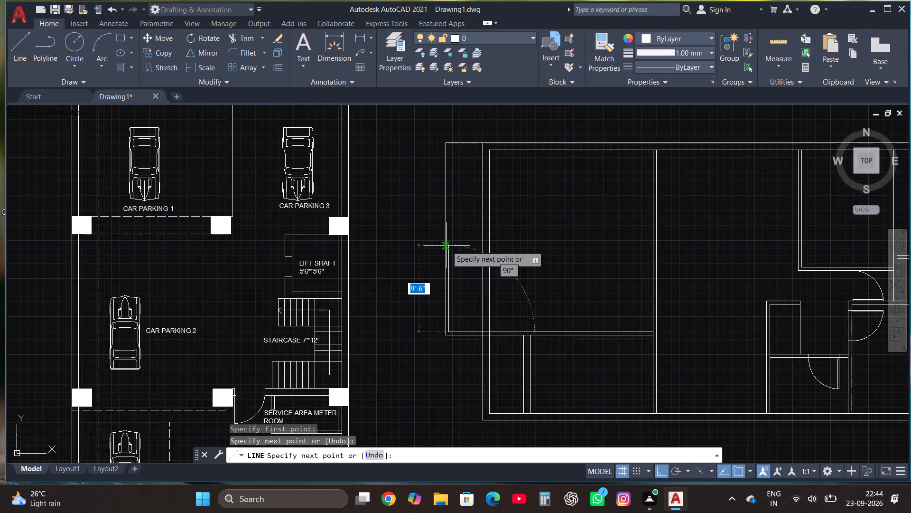
pyautogui.scroll(-1, 446, 246)
pyautogui.scroll(3, 462, 170)
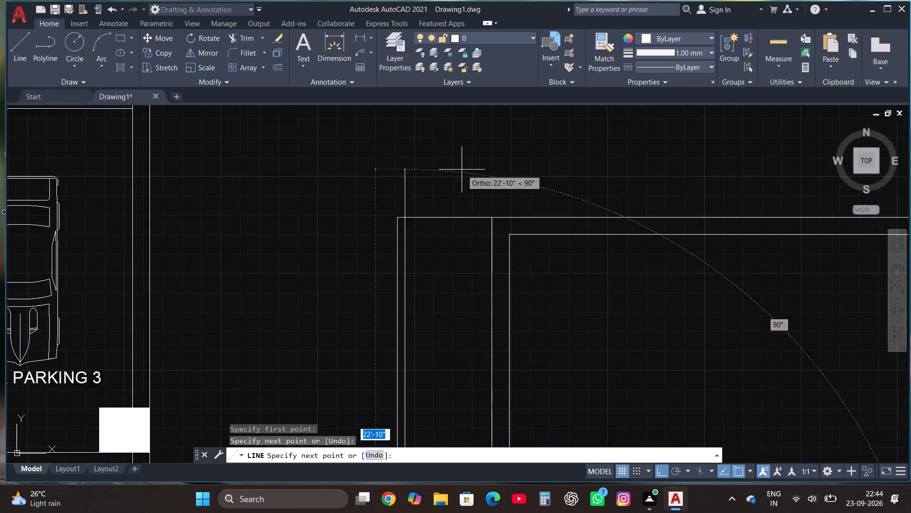
pyautogui.scroll(1, 462, 170)
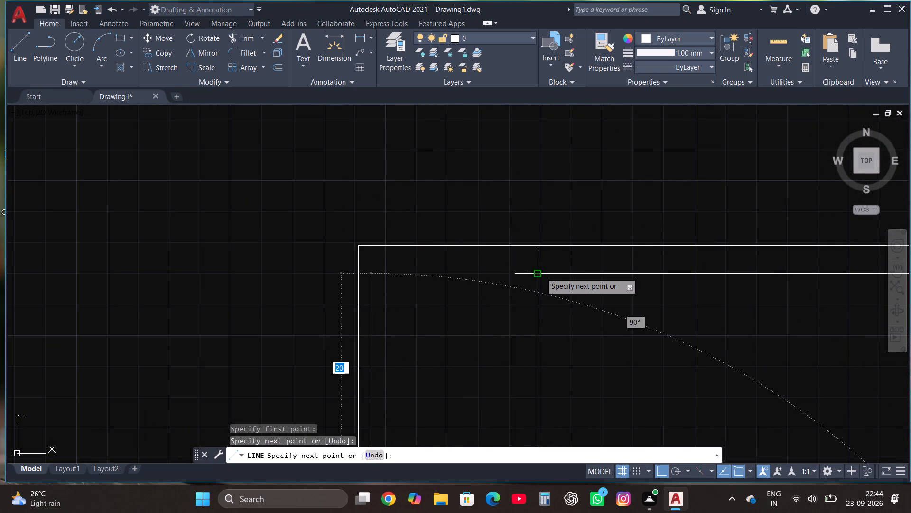
pyautogui.click(417, 276)
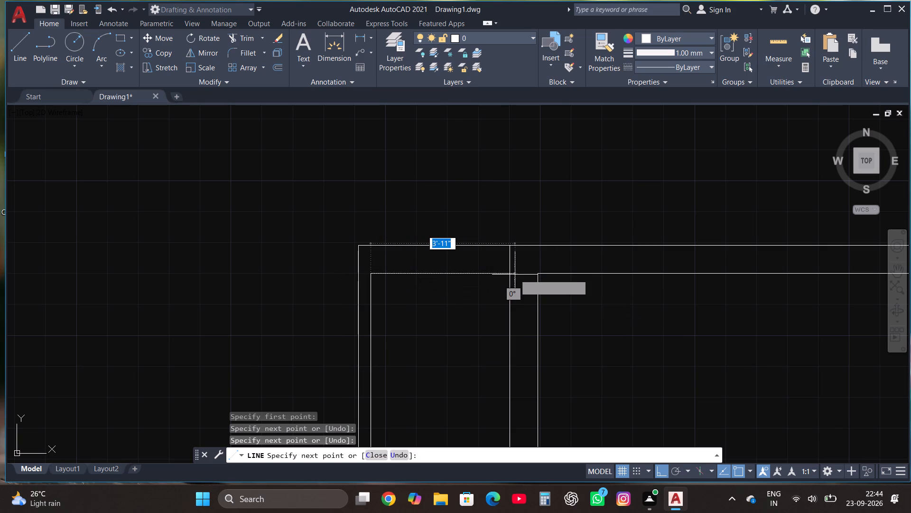
pyautogui.click(509, 275)
pyautogui.press('Escape')
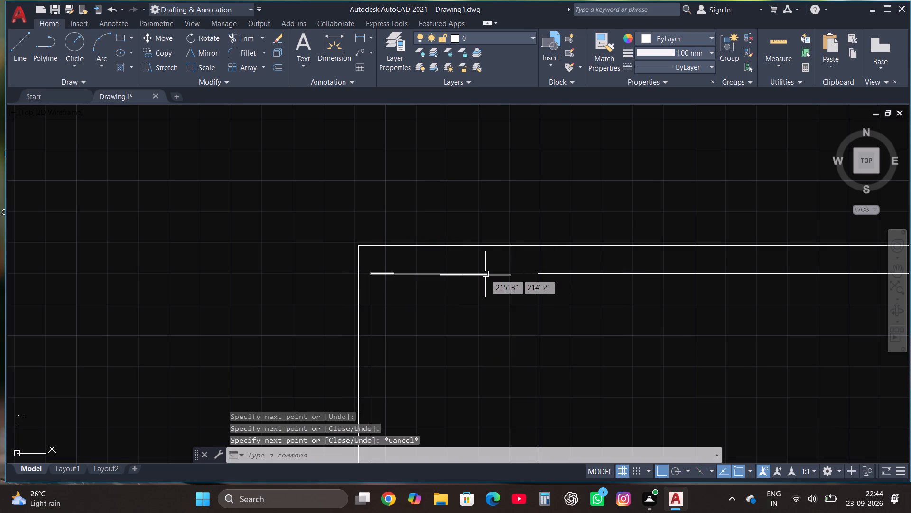
# Erase the inner outline's skewed top segment and redraw it horizontally from the inner vertical line's top end into the main west wall.
pyautogui.click(485, 274)
pyautogui.press('Delete')
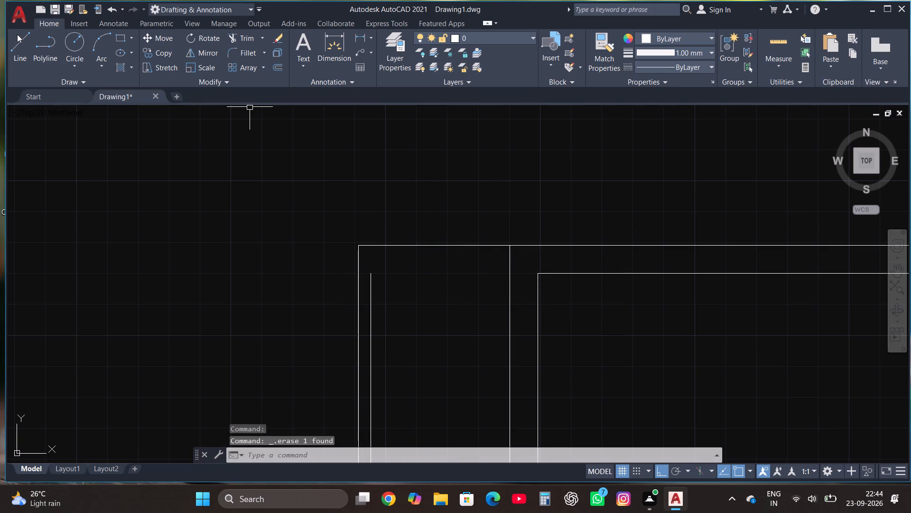
pyautogui.click(25, 45)
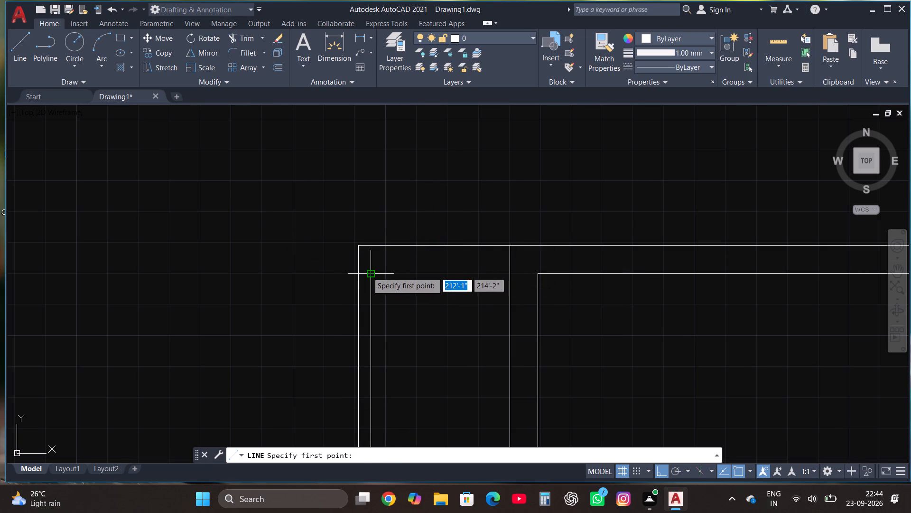
pyautogui.click(367, 272)
pyautogui.click(521, 278)
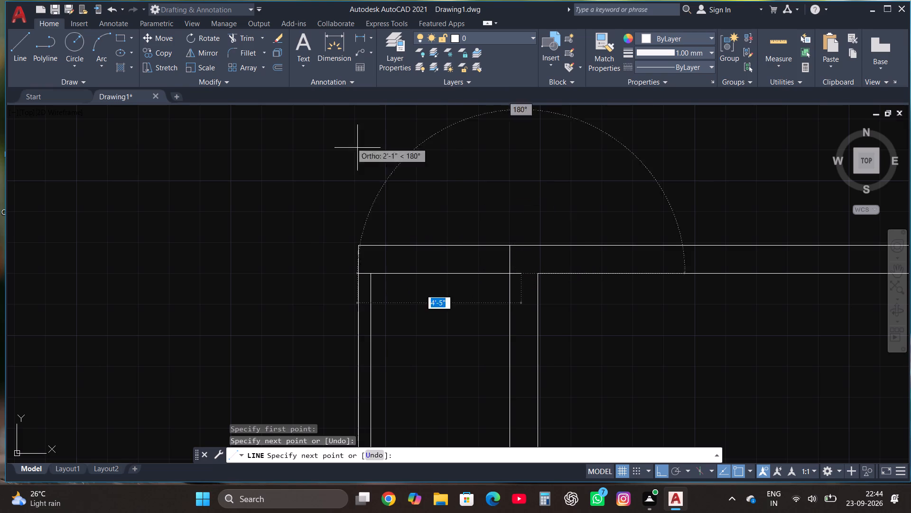
# Trim the overrun of the projection's inner top line where it extends past the main west wall's outer line.
pyautogui.click(237, 38)
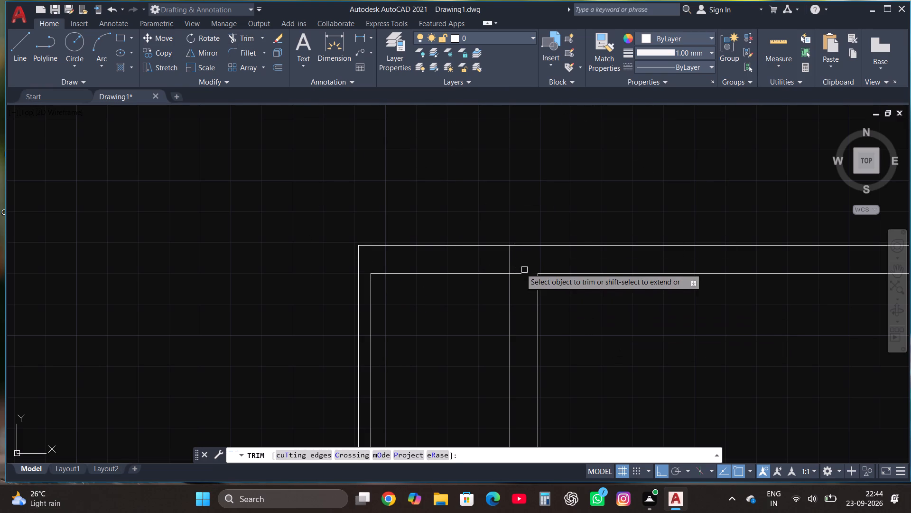
pyautogui.click(514, 282)
pyautogui.click(519, 270)
pyautogui.scroll(-4, 519, 270)
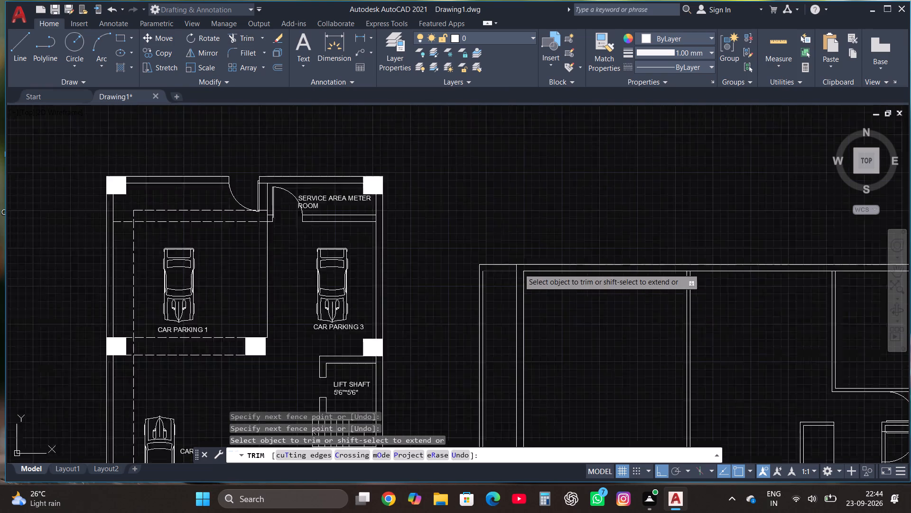
pyautogui.press('Escape')
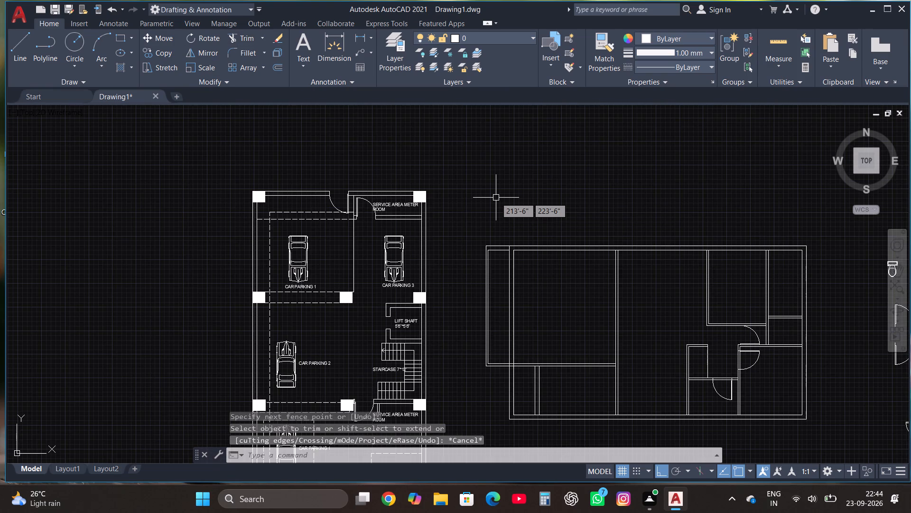
# Shift the projection's inner vertical line slightly east by its midpoint, widening the gap to the outer line.
pyautogui.click(489, 324)
pyautogui.scroll(4, 488, 313)
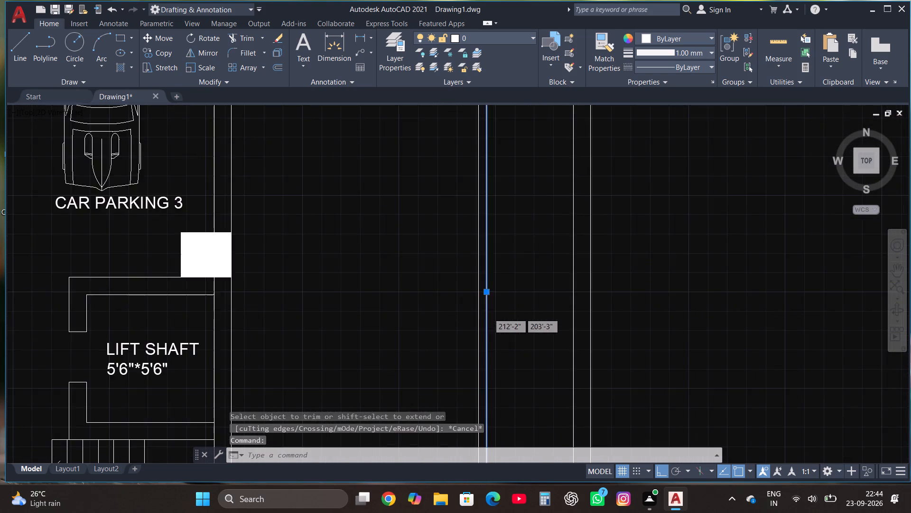
pyautogui.click(487, 279)
pyautogui.click(494, 274)
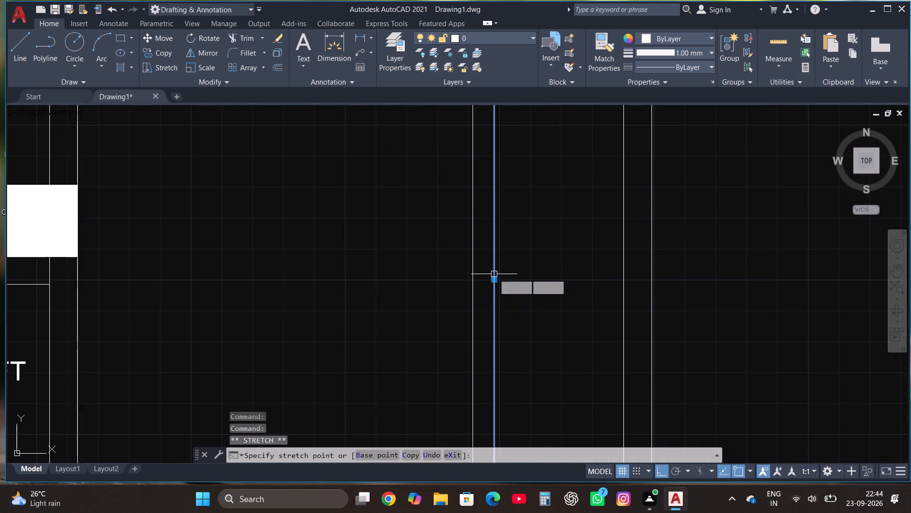
pyautogui.press('Escape')
# Trim the ends of the projection's inner top and bottom lines that overhang west of the inner vertical line.
pyautogui.scroll(-4, 504, 321)
pyautogui.scroll(2, 509, 251)
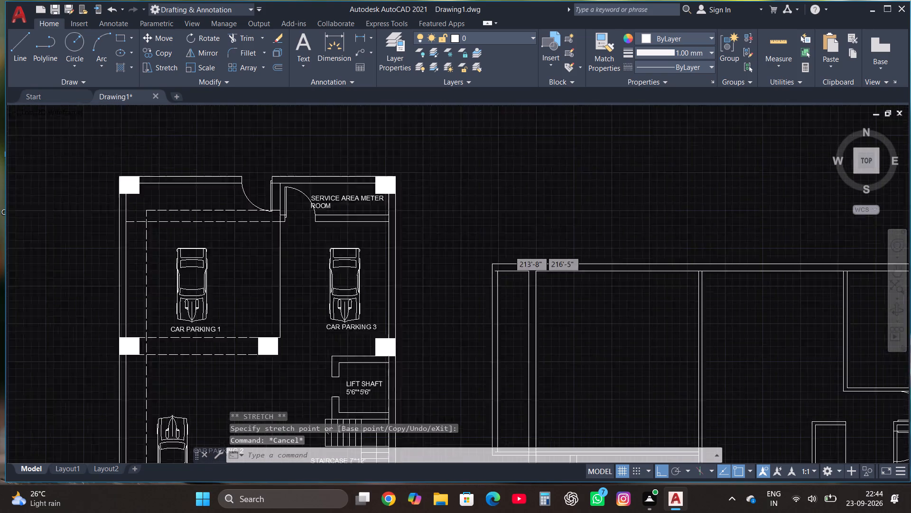
pyautogui.scroll(2, 509, 251)
pyautogui.scroll(1, 469, 342)
pyautogui.click(245, 39)
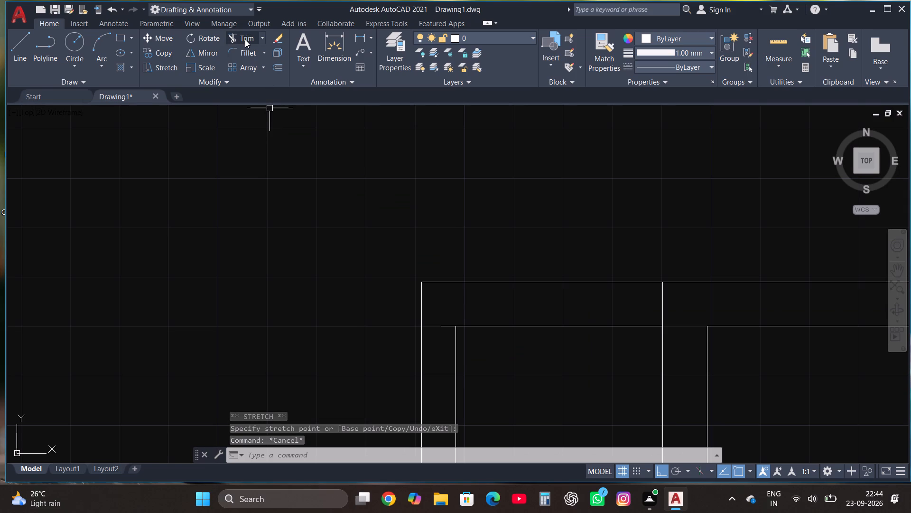
pyautogui.click(444, 324)
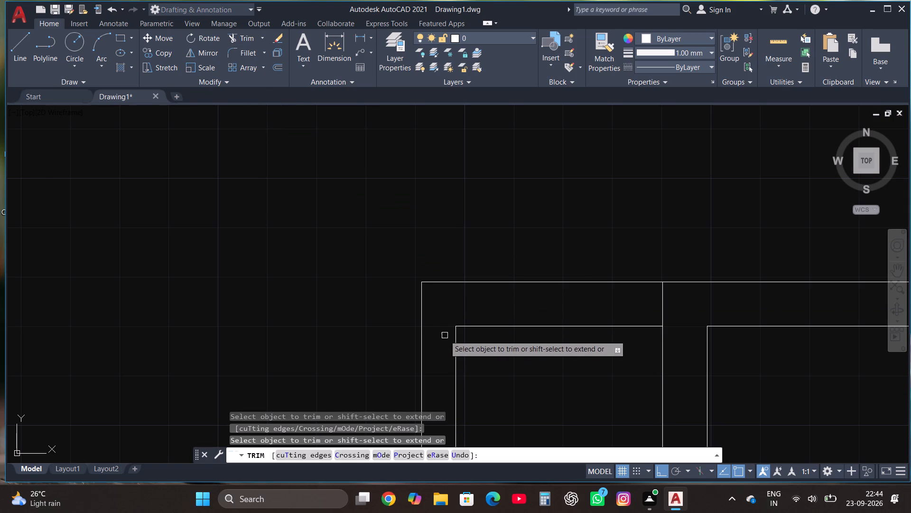
pyautogui.scroll(-4, 470, 172)
pyautogui.scroll(3, 467, 389)
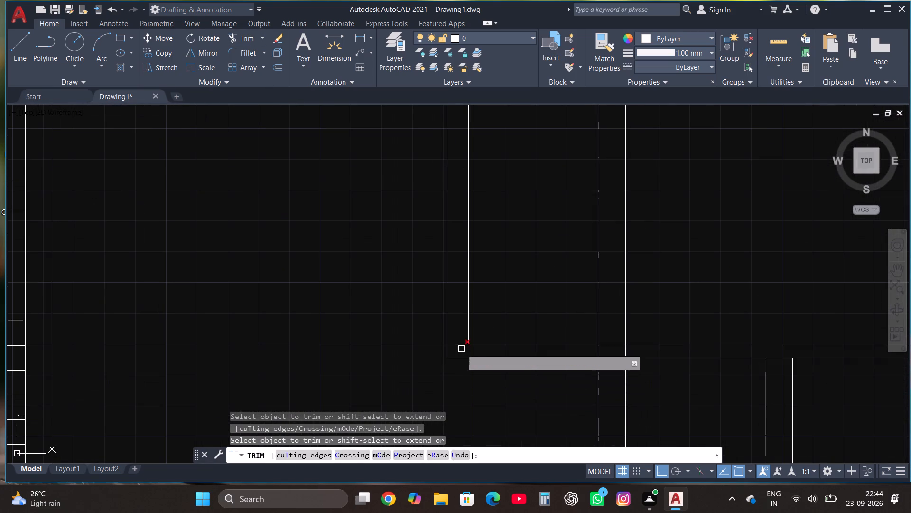
pyautogui.click(461, 344)
pyautogui.scroll(-2, 454, 405)
pyautogui.press('Escape')
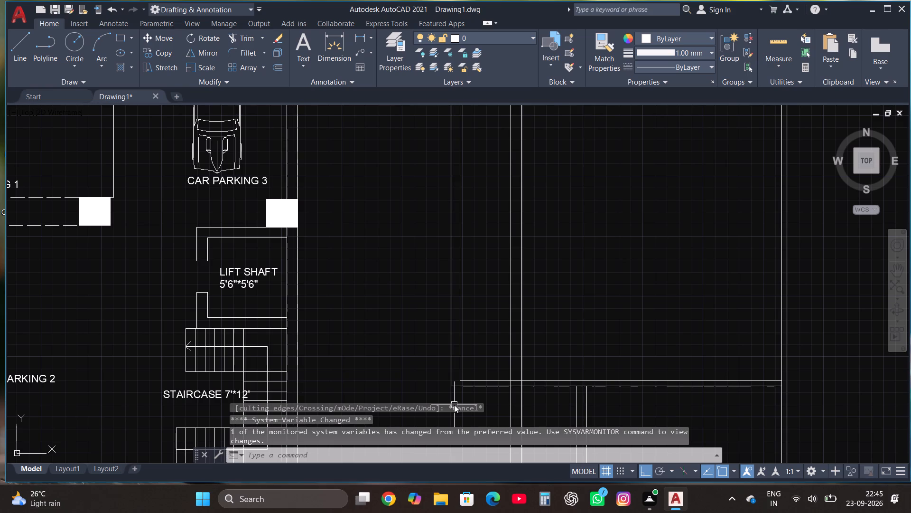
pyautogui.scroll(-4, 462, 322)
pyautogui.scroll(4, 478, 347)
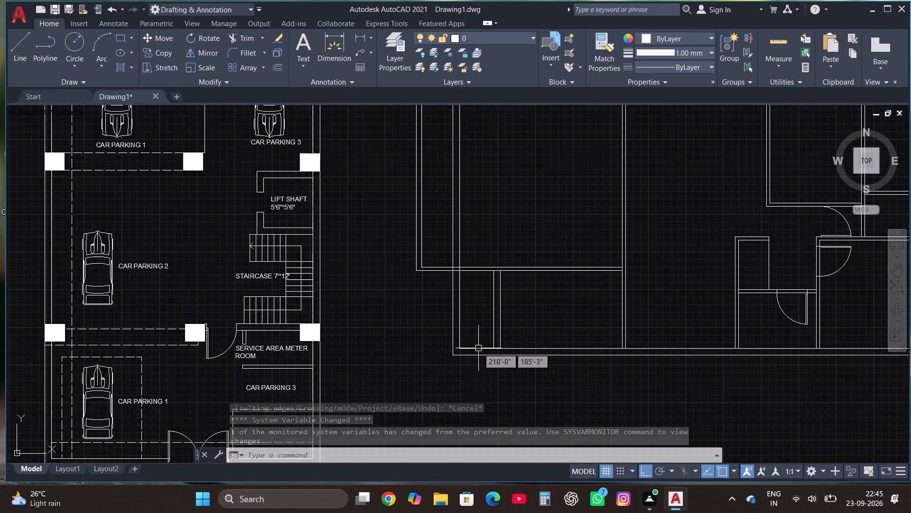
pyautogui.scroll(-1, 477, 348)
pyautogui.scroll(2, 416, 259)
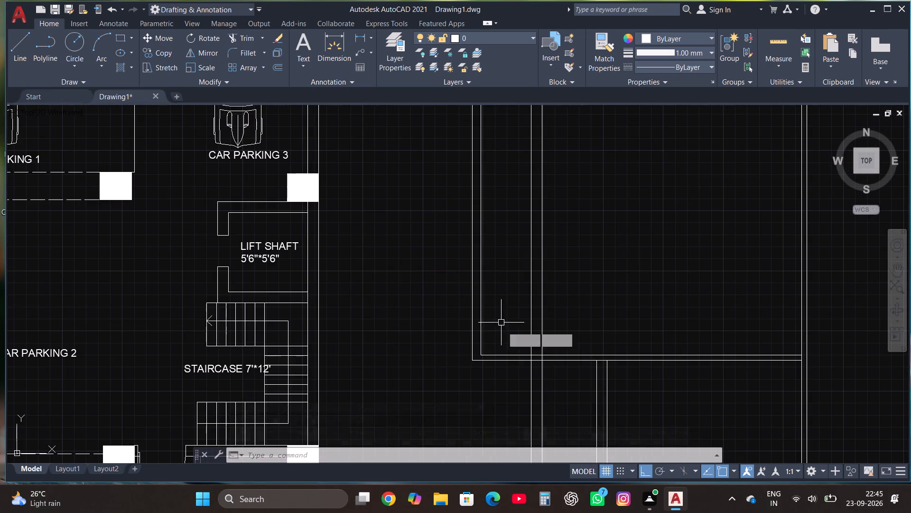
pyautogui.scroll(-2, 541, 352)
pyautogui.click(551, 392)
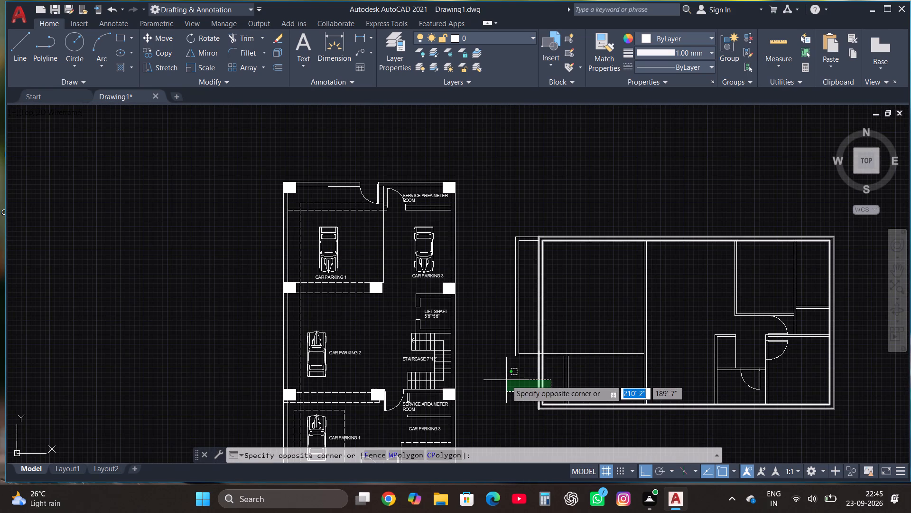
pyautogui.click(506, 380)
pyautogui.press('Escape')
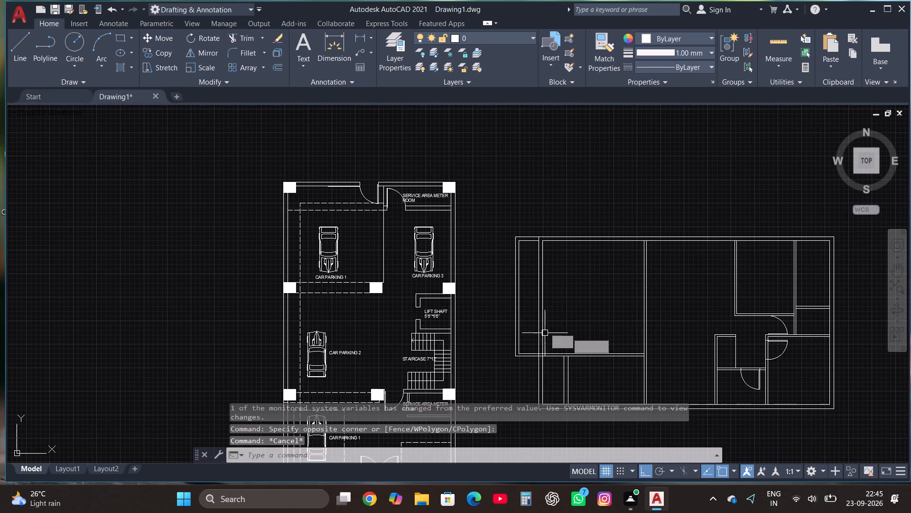
# Draw a line from the projection's southwest outer corner south to the level of the plan's south wall, and east to meet its outer line.
pyautogui.scroll(-1, 545, 326)
pyautogui.scroll(2, 545, 380)
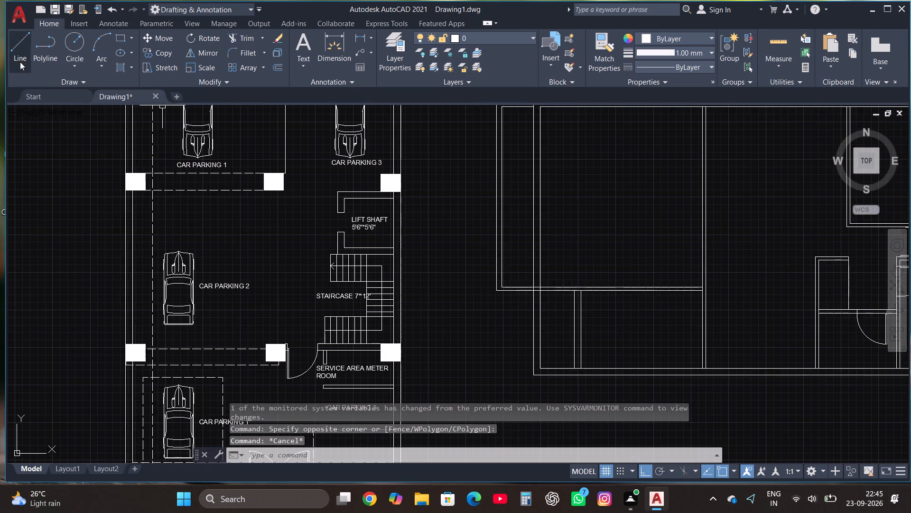
pyautogui.click(13, 48)
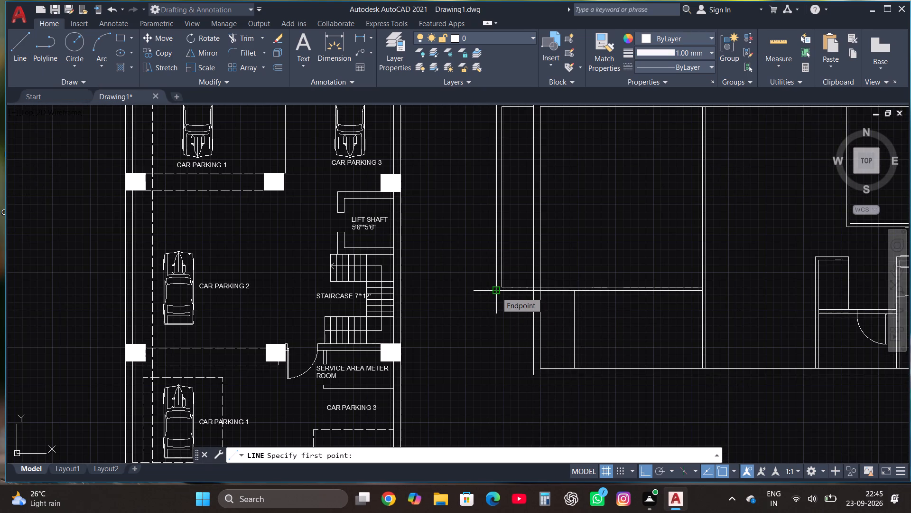
pyautogui.click(496, 292)
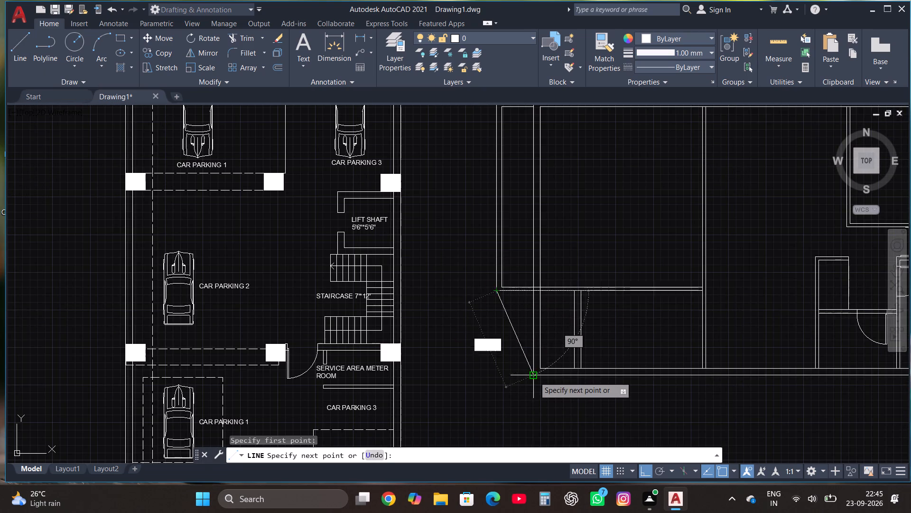
pyautogui.click(509, 377)
pyautogui.click(548, 375)
pyautogui.press('Escape')
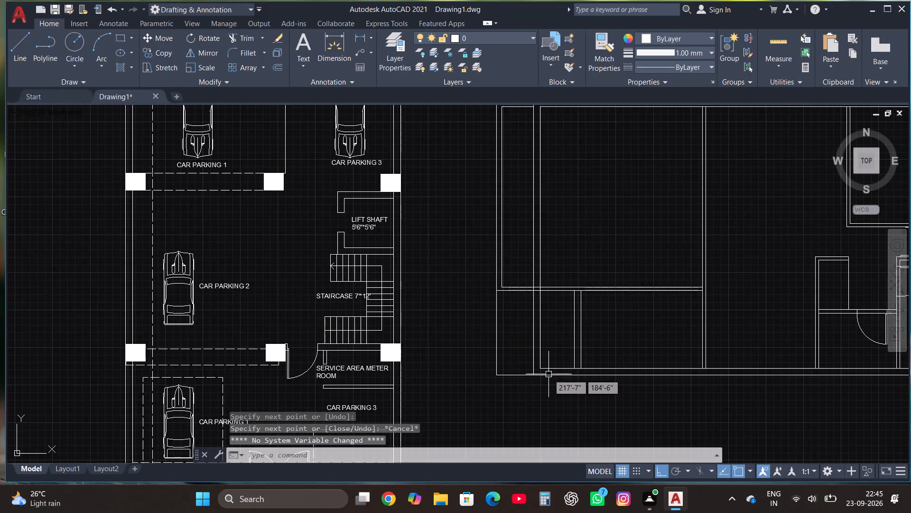
# Offset the projection extension's new west and south outer lines 9" inward to form the wall's second face.
pyautogui.click(17, 48)
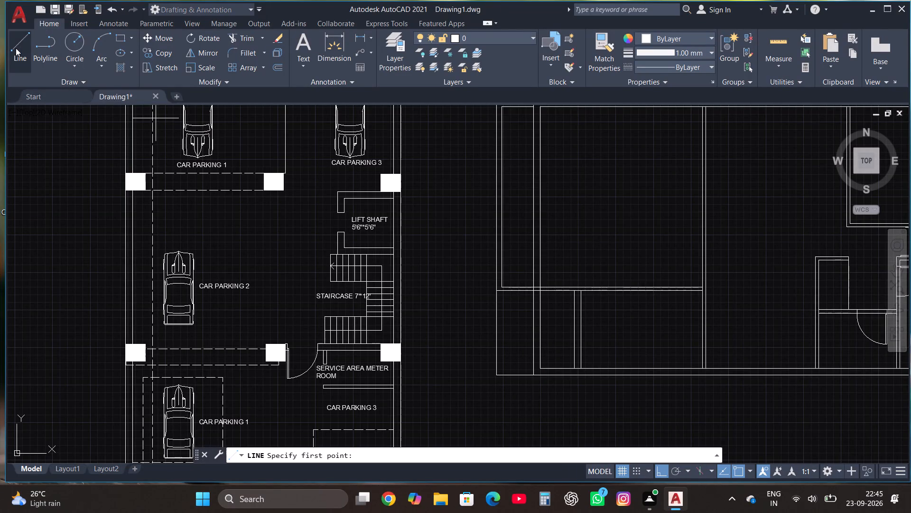
pyautogui.press('Escape')
pyautogui.click(516, 352)
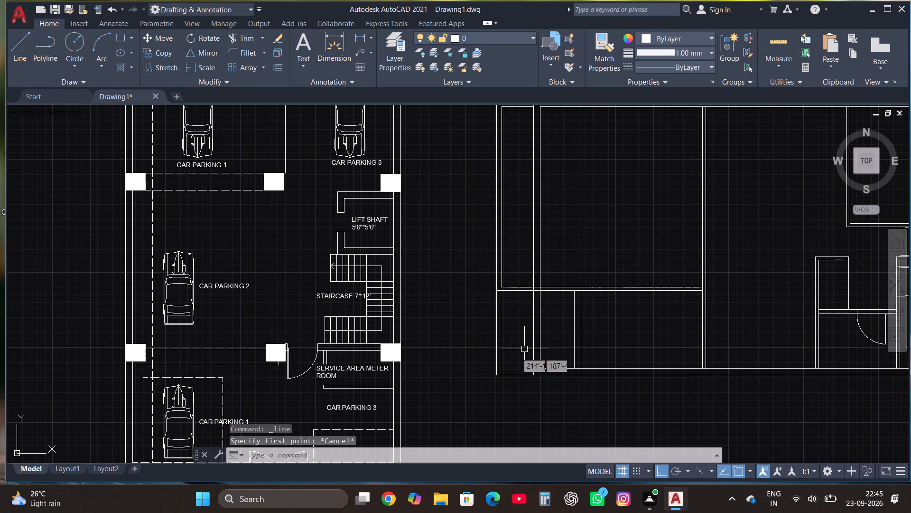
pyautogui.click(489, 333)
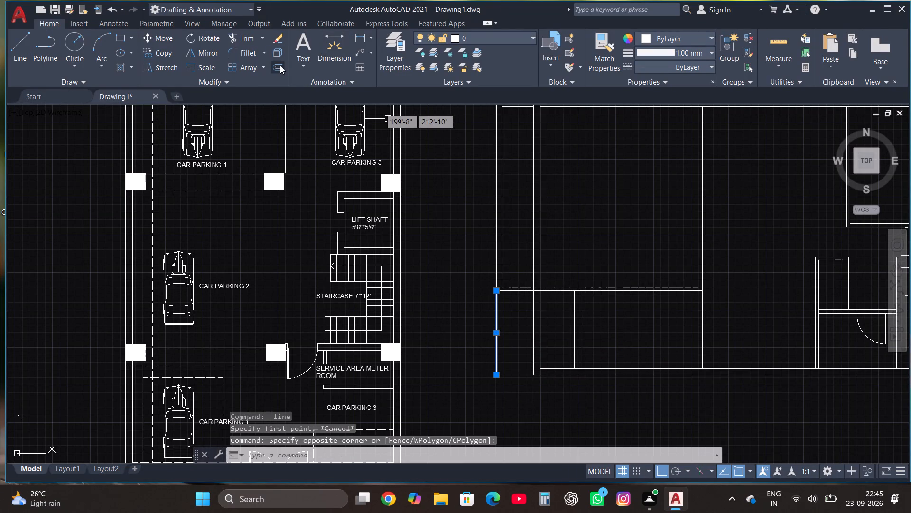
pyautogui.click(280, 66)
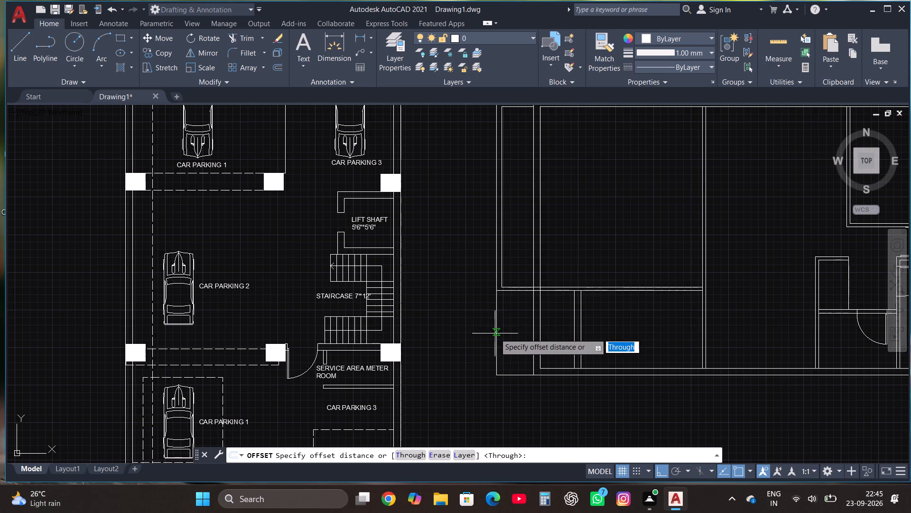
pyautogui.click(496, 335)
pyautogui.click(504, 339)
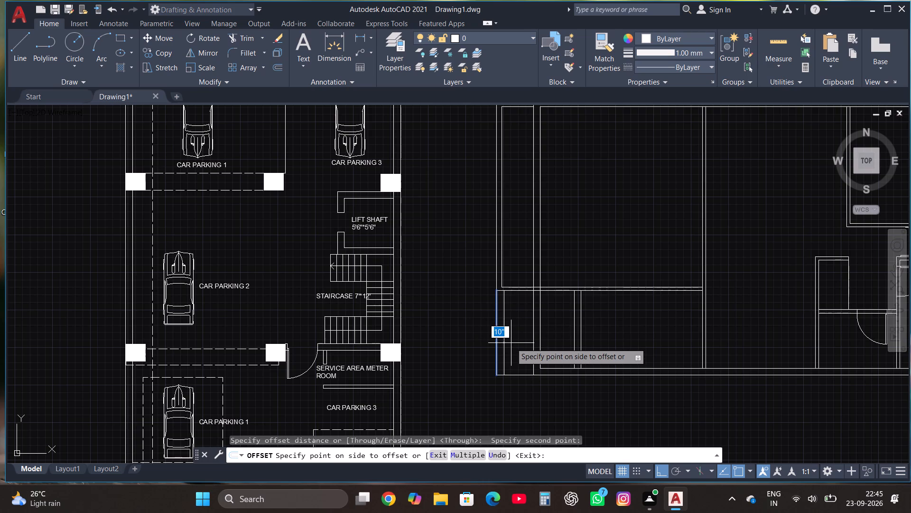
pyautogui.write('9"')
pyautogui.press('Return')
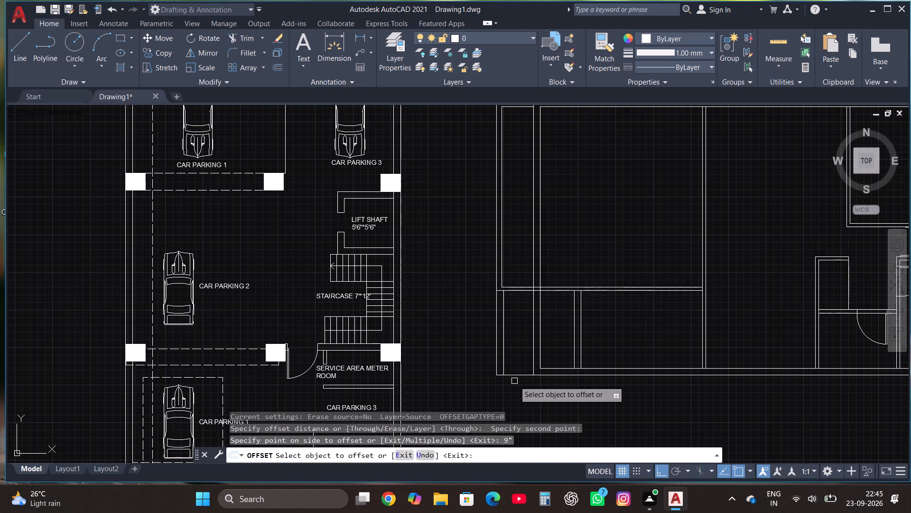
pyautogui.click(511, 372)
pyautogui.click(514, 375)
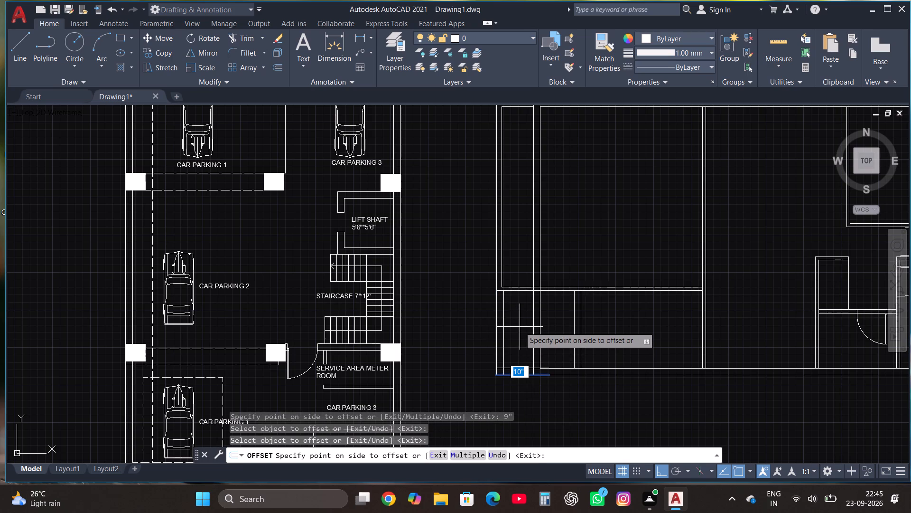
pyautogui.write('9"')
pyautogui.press('Return')
pyautogui.press('Escape')
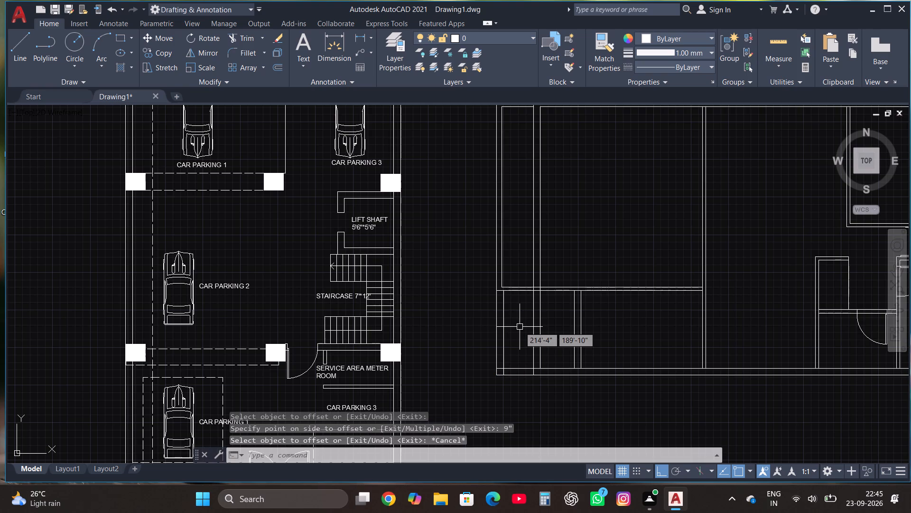
# Trim the crossing line ends at the extension's southwest inner corner and the main west wall's outer-line stub within the south wall.
pyautogui.click(246, 35)
pyautogui.scroll(2, 536, 380)
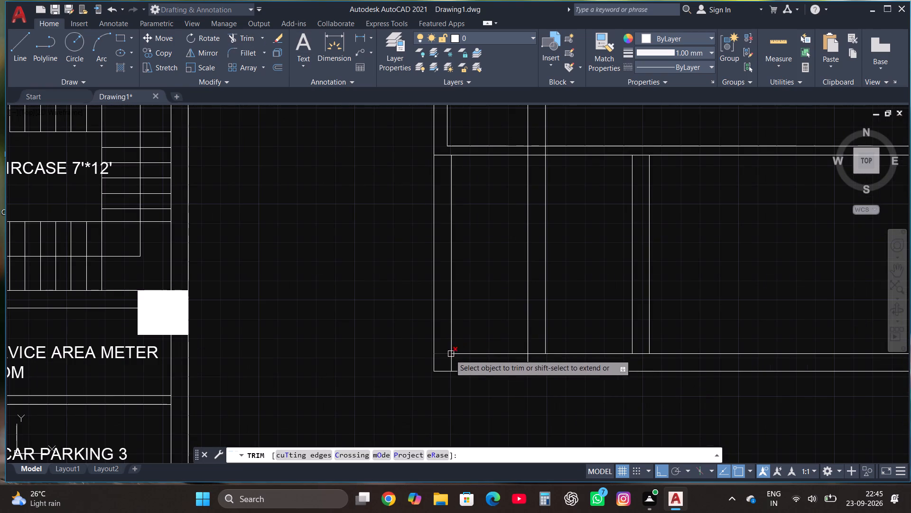
pyautogui.click(444, 352)
pyautogui.click(451, 361)
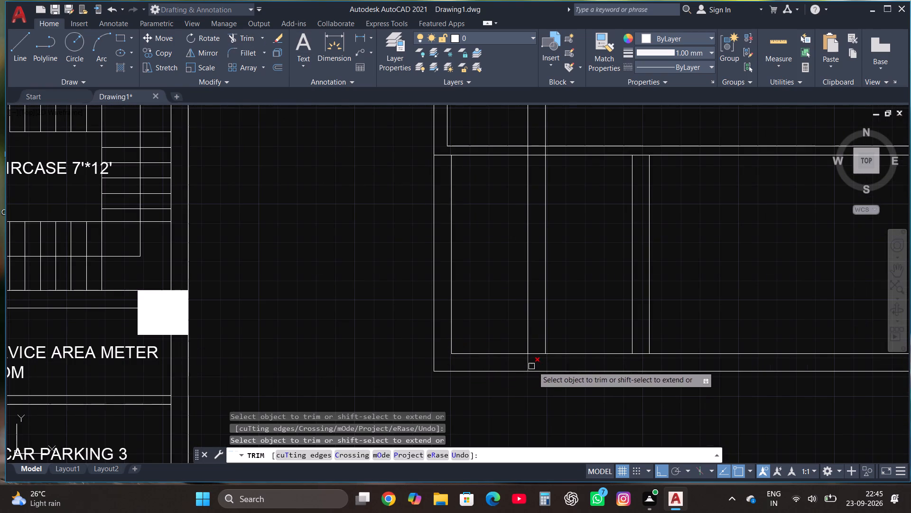
pyautogui.click(527, 360)
pyautogui.click(527, 360)
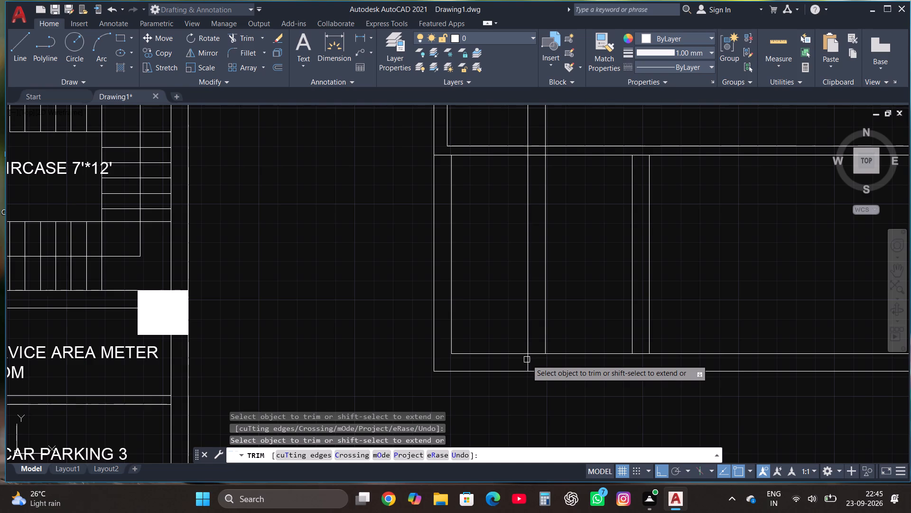
pyautogui.click(527, 364)
# Trim away both main west wall lines between the horizontal partition and the south wall.
pyautogui.scroll(-2, 547, 395)
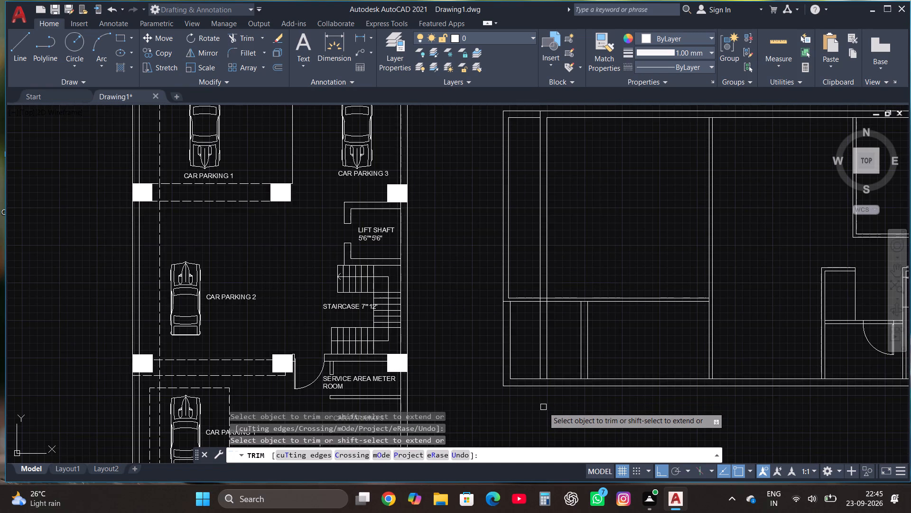
pyautogui.click(553, 361)
pyautogui.click(531, 335)
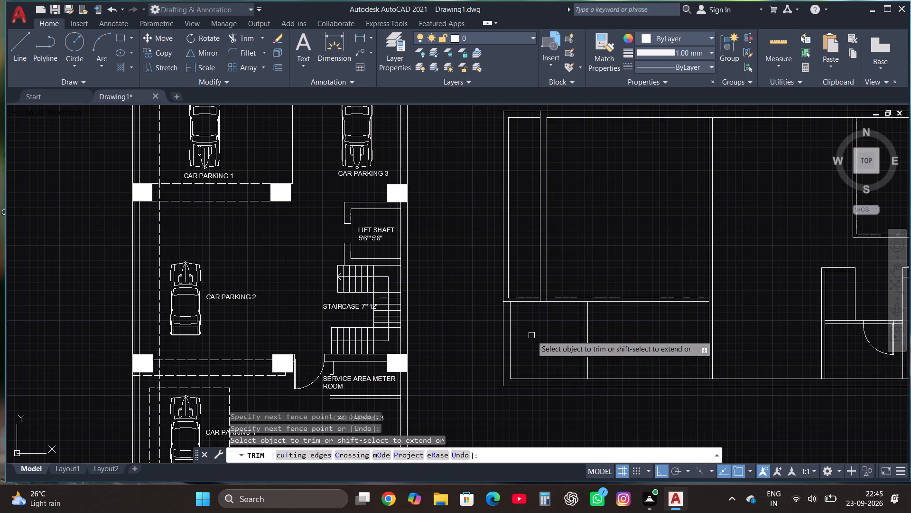
pyautogui.scroll(-2, 542, 403)
pyautogui.press('Escape')
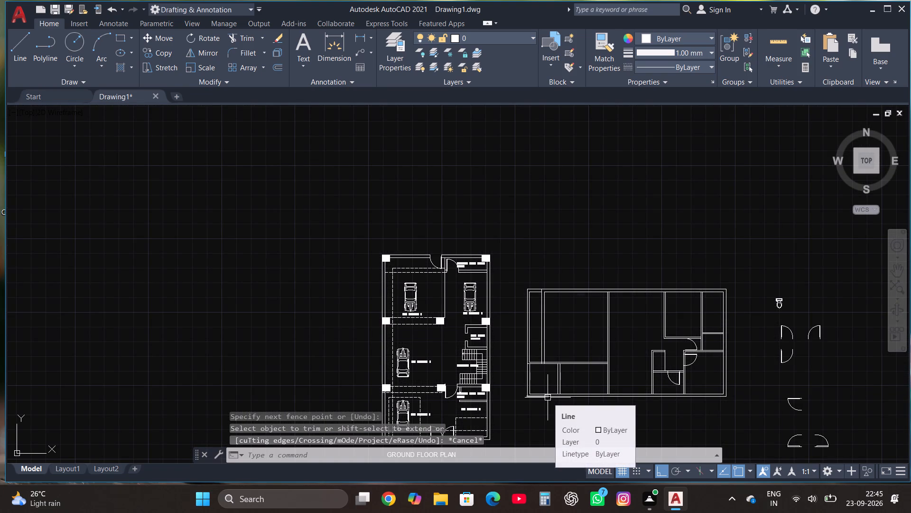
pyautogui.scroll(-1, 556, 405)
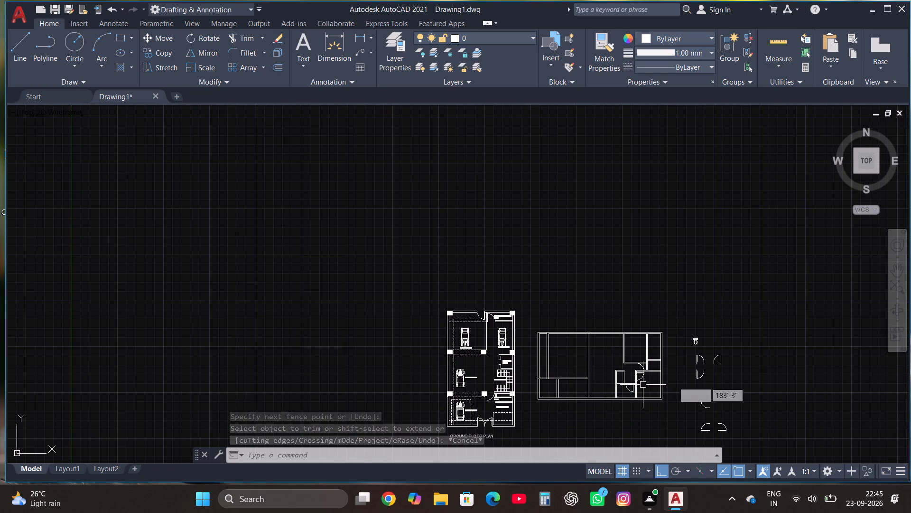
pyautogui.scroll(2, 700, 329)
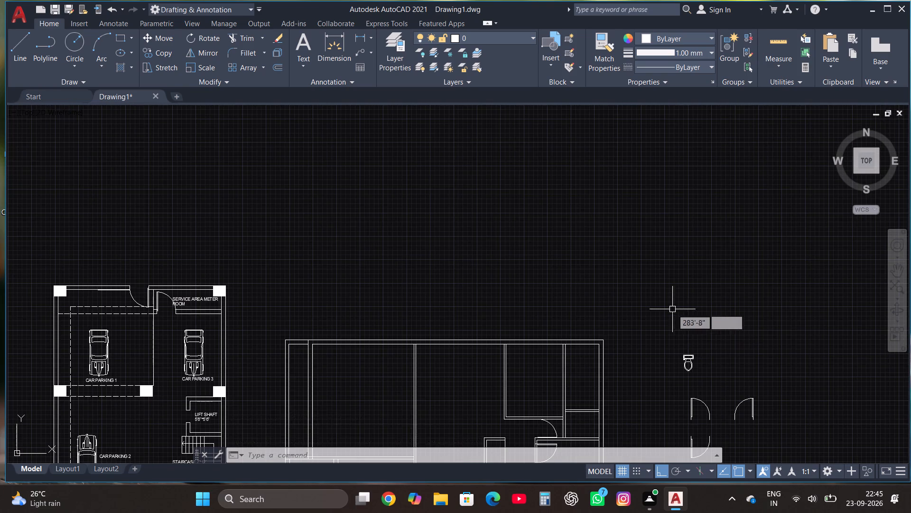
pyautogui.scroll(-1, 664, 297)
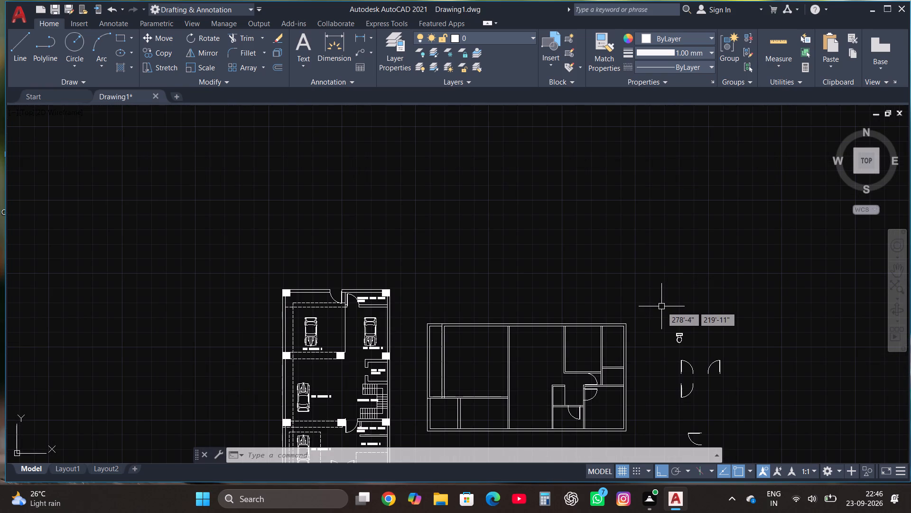
# Move the spare east door of the southernmost pair, with ortho off, into the large west room's west partition, just above the horizontal partition.
pyautogui.scroll(-2, 661, 307)
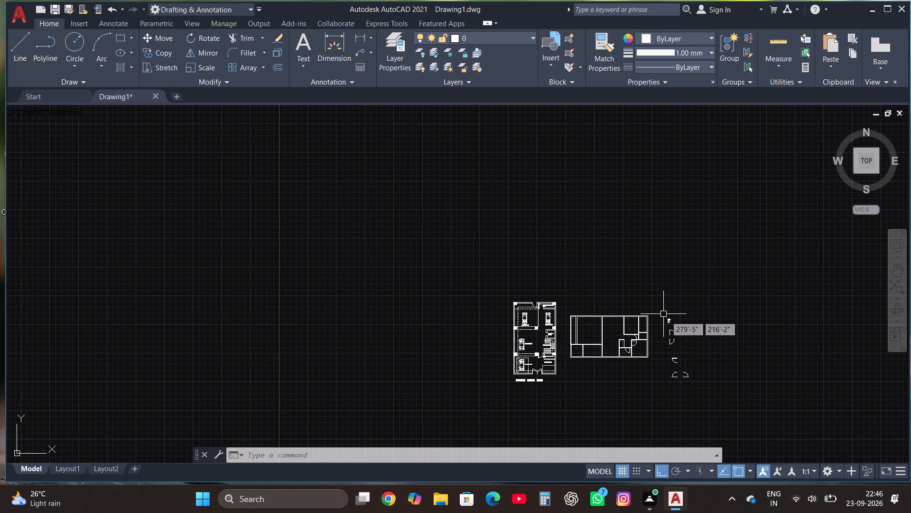
pyautogui.scroll(1, 676, 360)
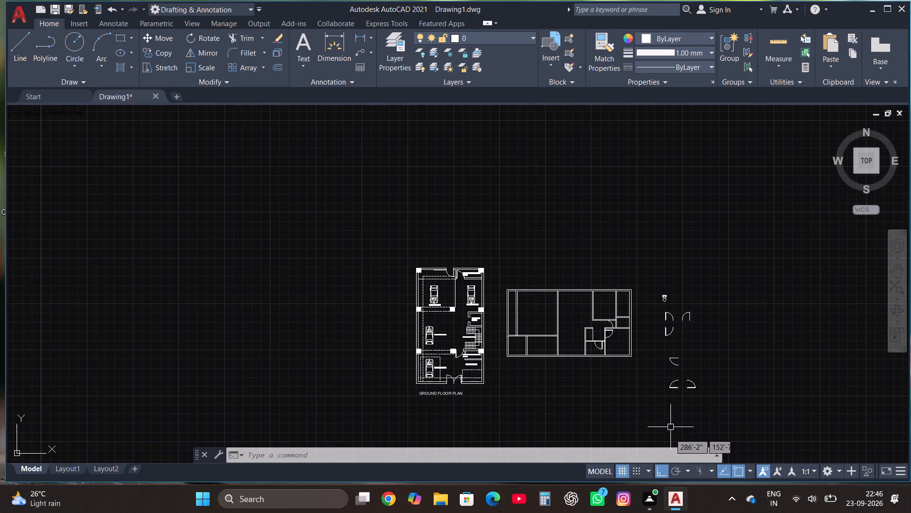
pyautogui.scroll(3, 673, 406)
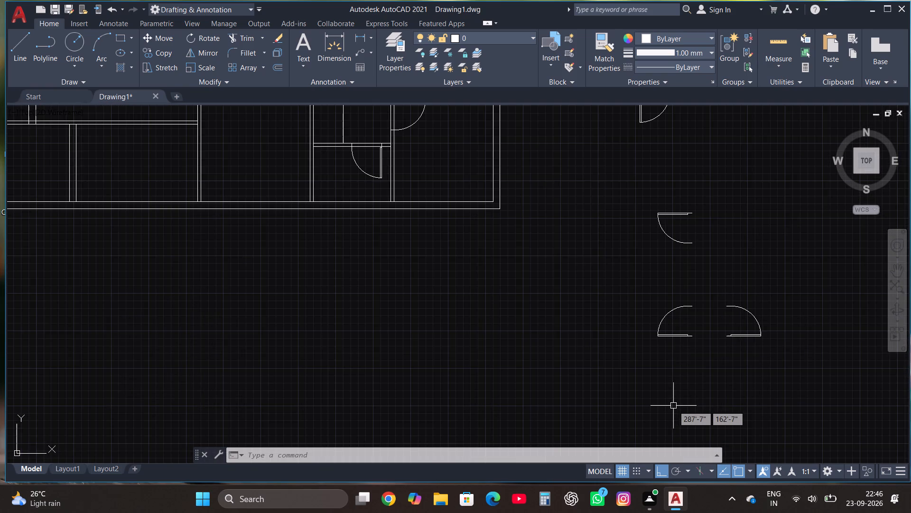
pyautogui.scroll(-1, 673, 406)
pyautogui.click(718, 365)
pyautogui.click(708, 351)
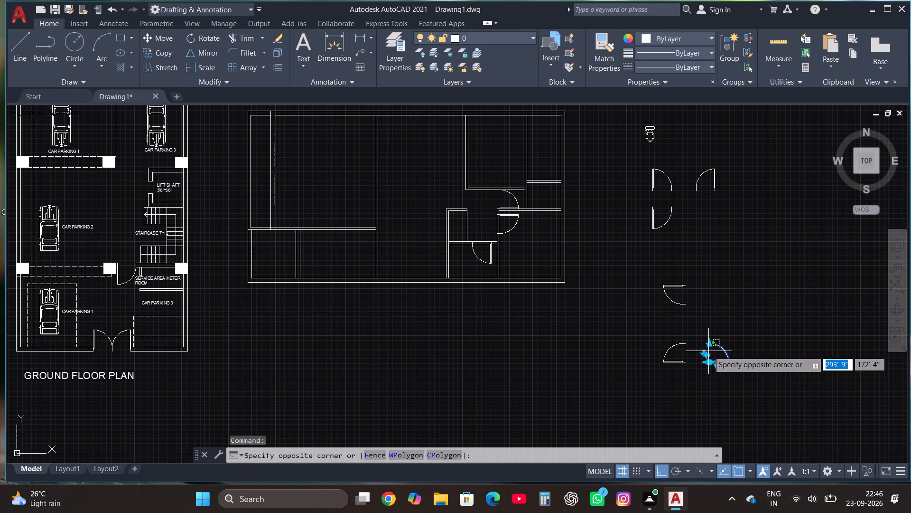
pyautogui.click(743, 322)
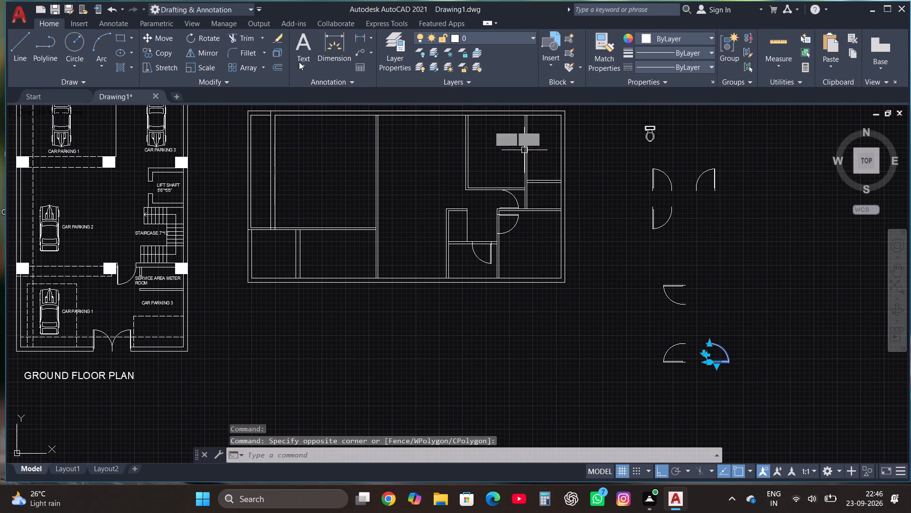
pyautogui.click(164, 37)
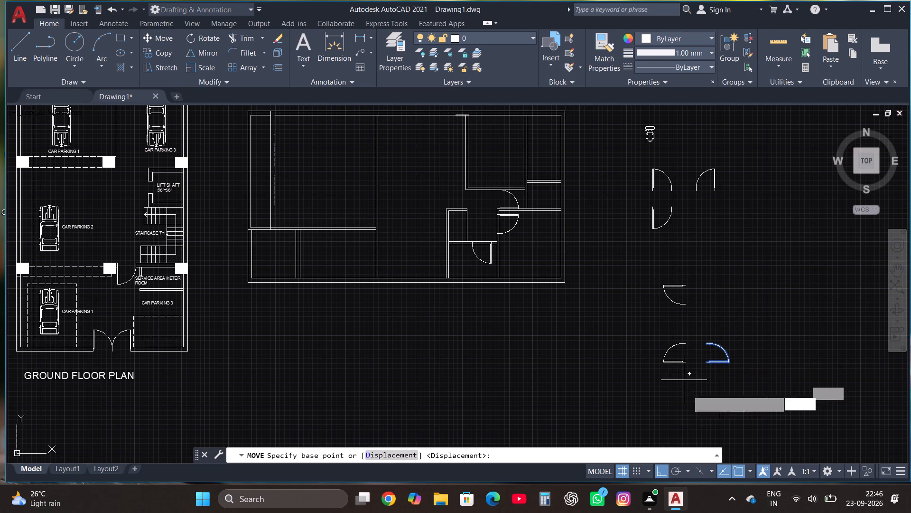
pyautogui.scroll(2, 731, 364)
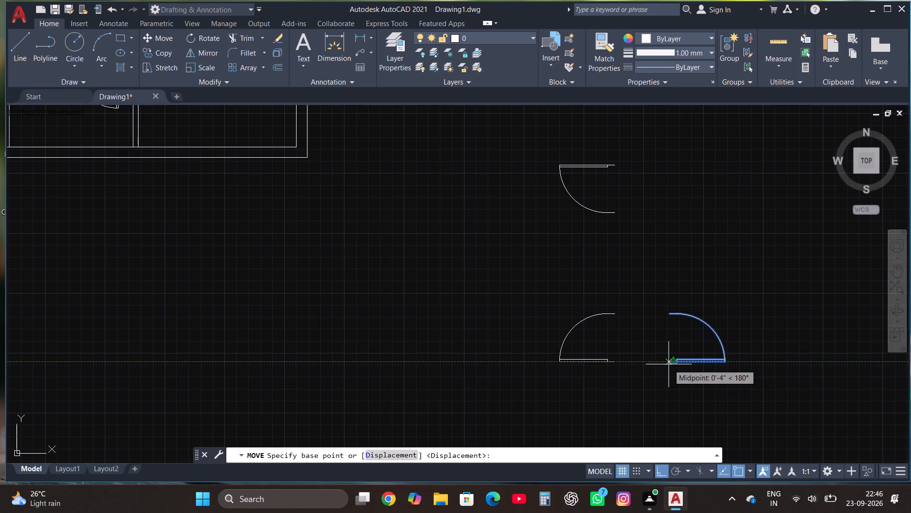
pyautogui.scroll(2, 676, 352)
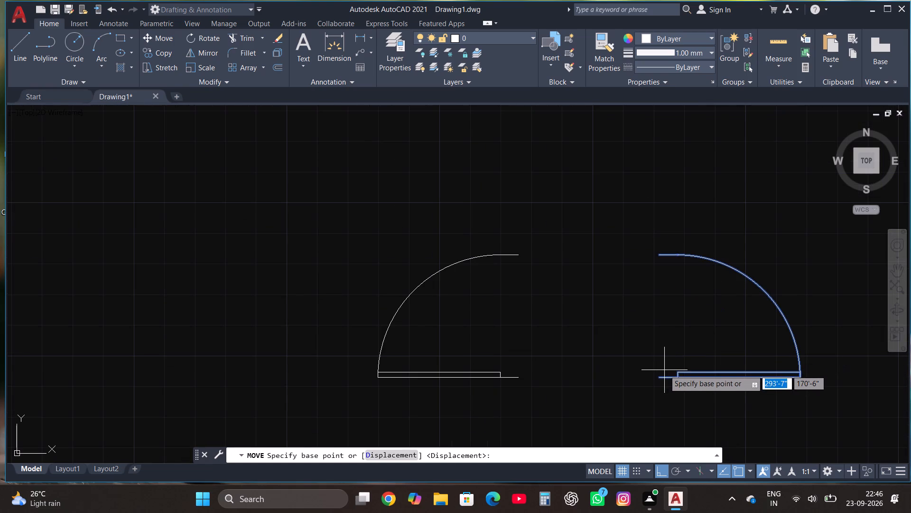
pyautogui.click(660, 377)
pyautogui.scroll(-4, 660, 381)
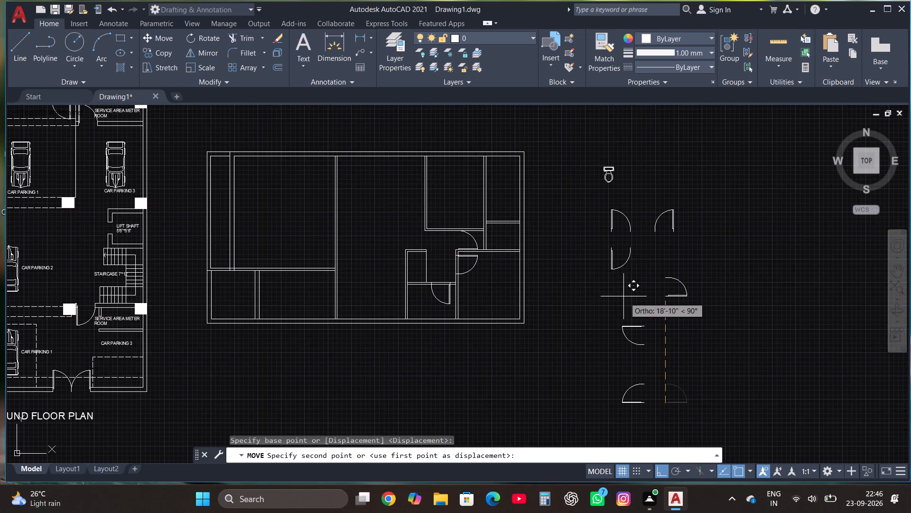
pyautogui.scroll(-3, 616, 290)
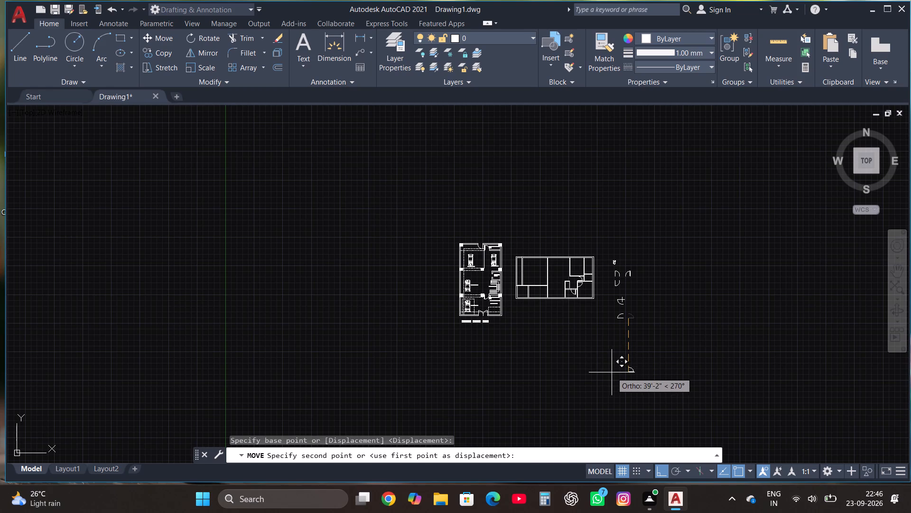
pyautogui.press('F8')
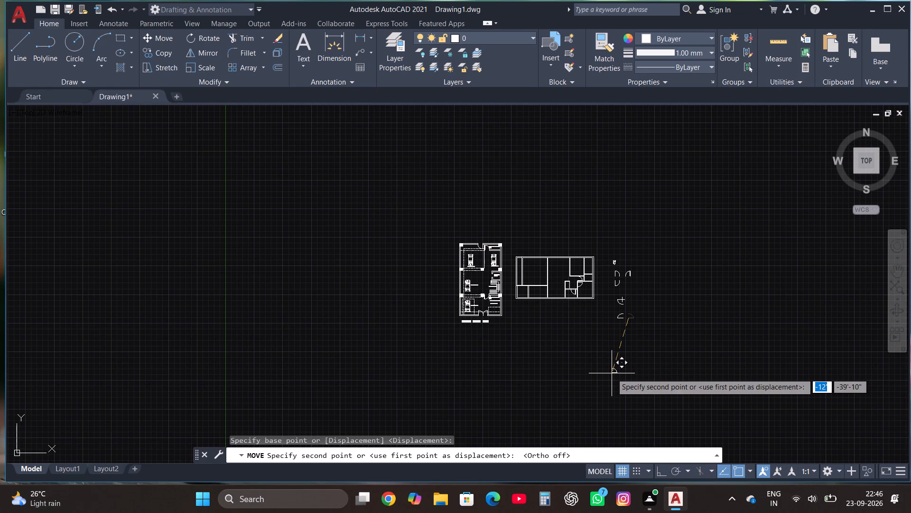
pyautogui.scroll(4, 515, 225)
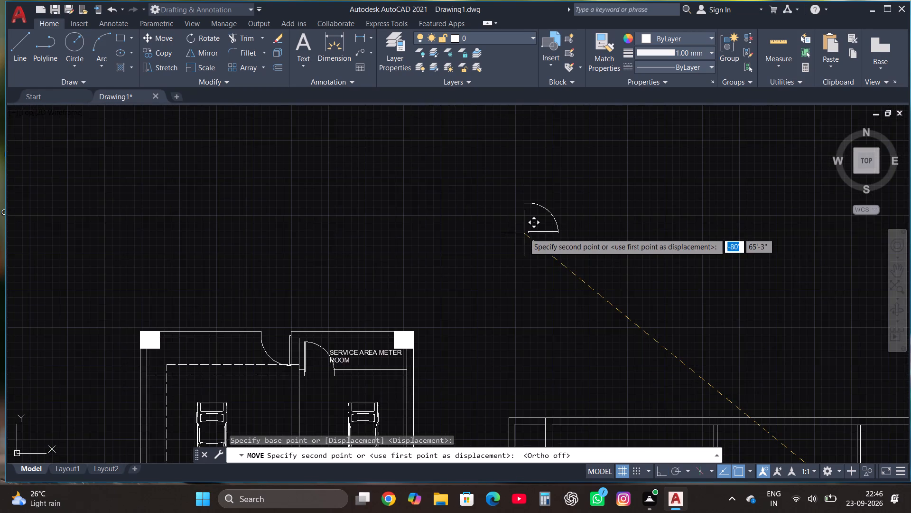
pyautogui.scroll(-2, 525, 236)
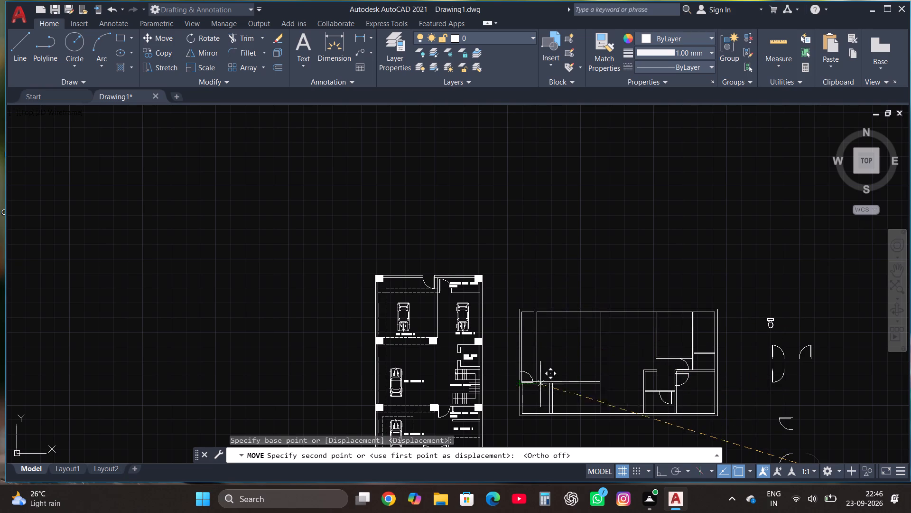
pyautogui.scroll(4, 557, 384)
pyautogui.click(404, 364)
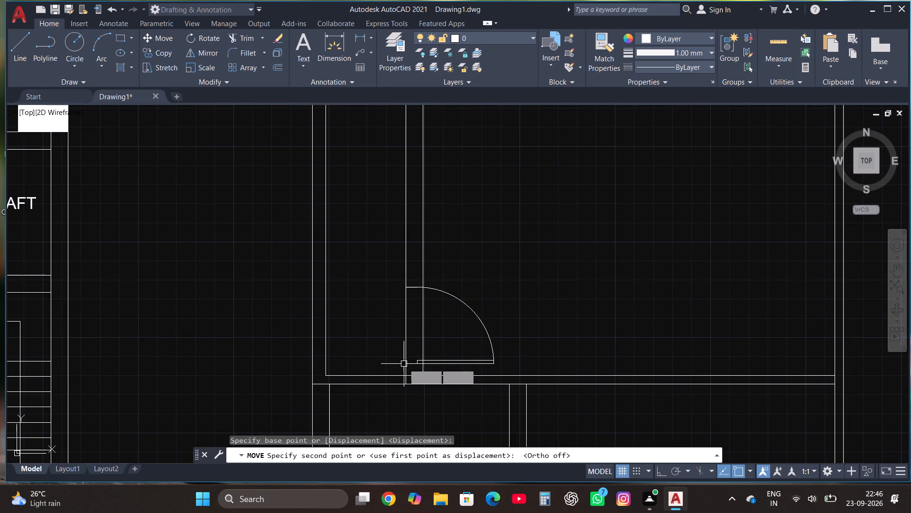
# Copy the passage door beneath the northeast rooms onto the vertical partition between them, so it swings into the corner room.
pyautogui.scroll(-1, 398, 345)
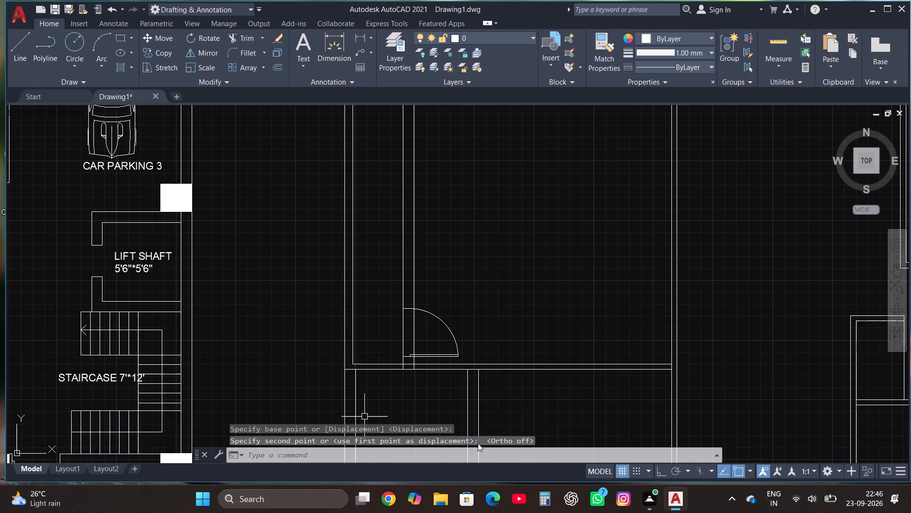
pyautogui.scroll(-2, 478, 445)
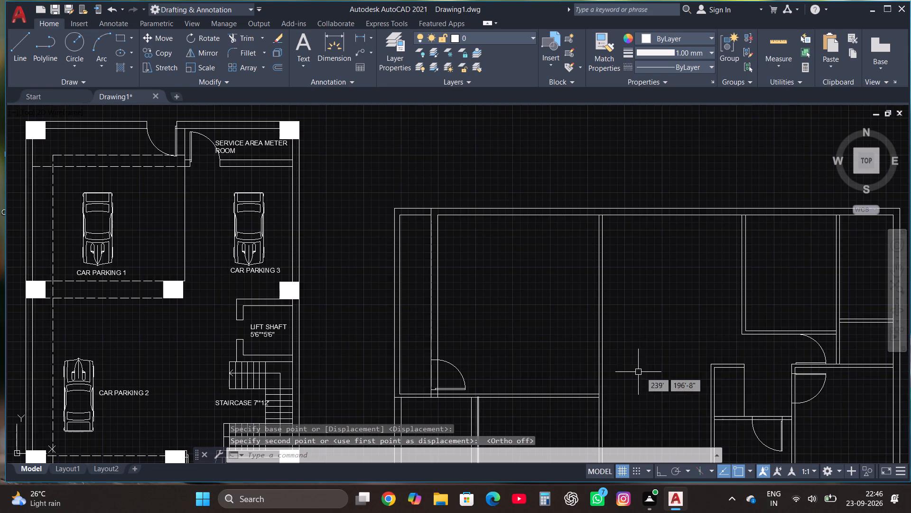
pyautogui.scroll(-1, 530, 300)
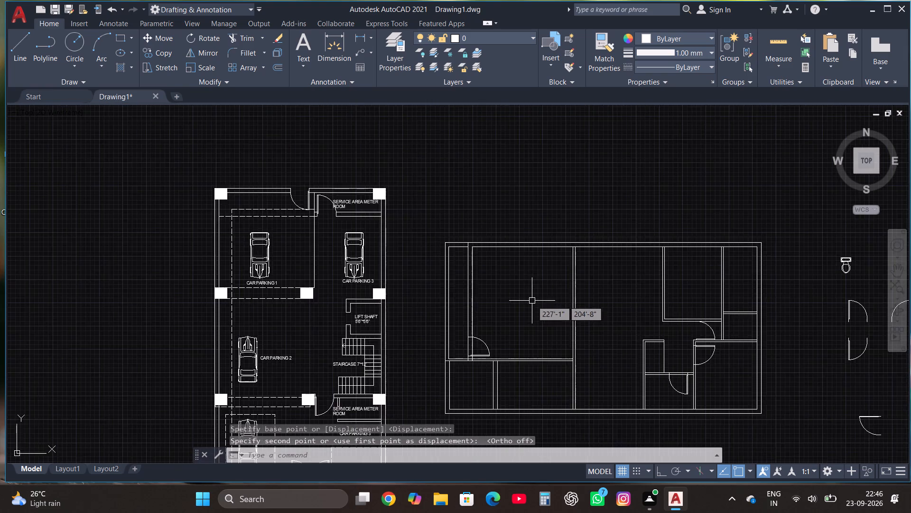
pyautogui.scroll(-1, 532, 301)
pyautogui.scroll(1, 695, 309)
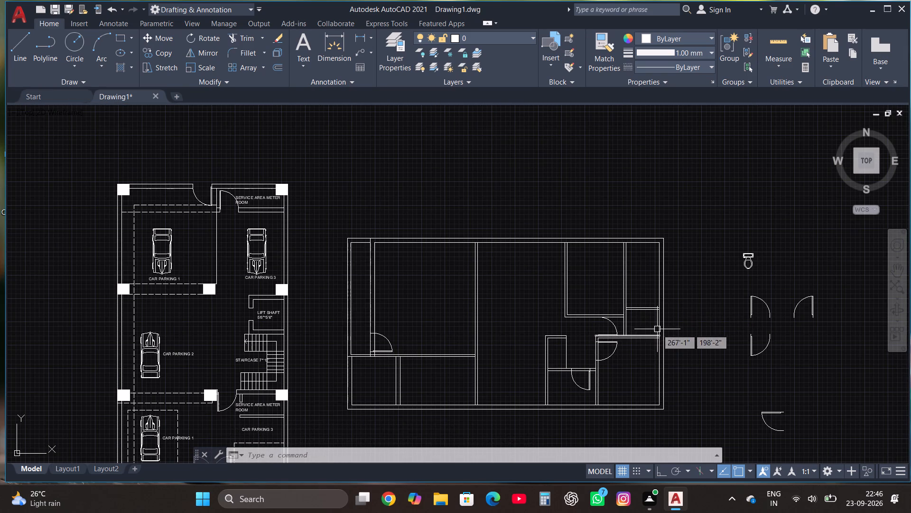
pyautogui.scroll(2, 646, 314)
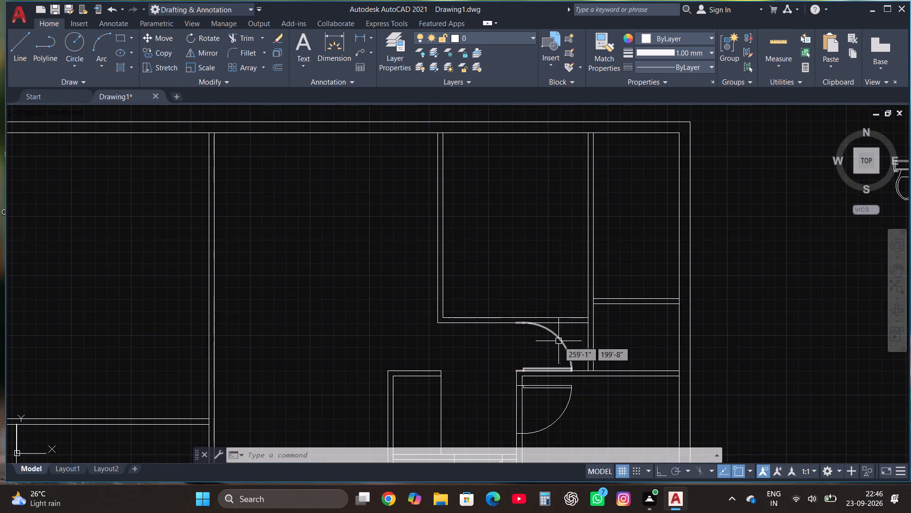
pyautogui.click(559, 340)
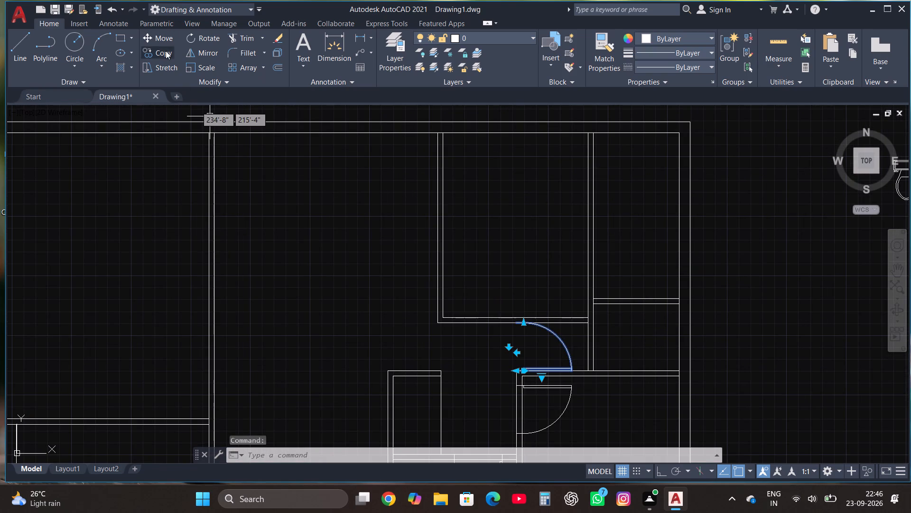
pyautogui.click(166, 51)
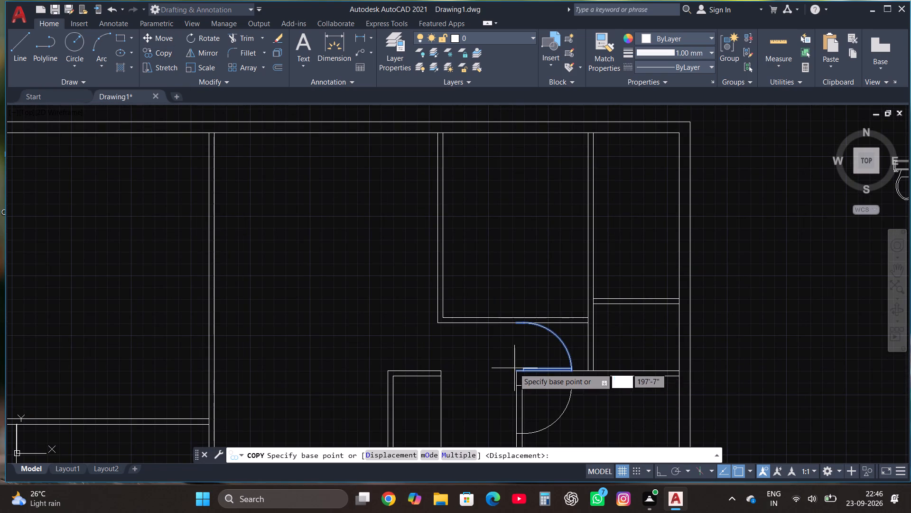
pyautogui.click(517, 370)
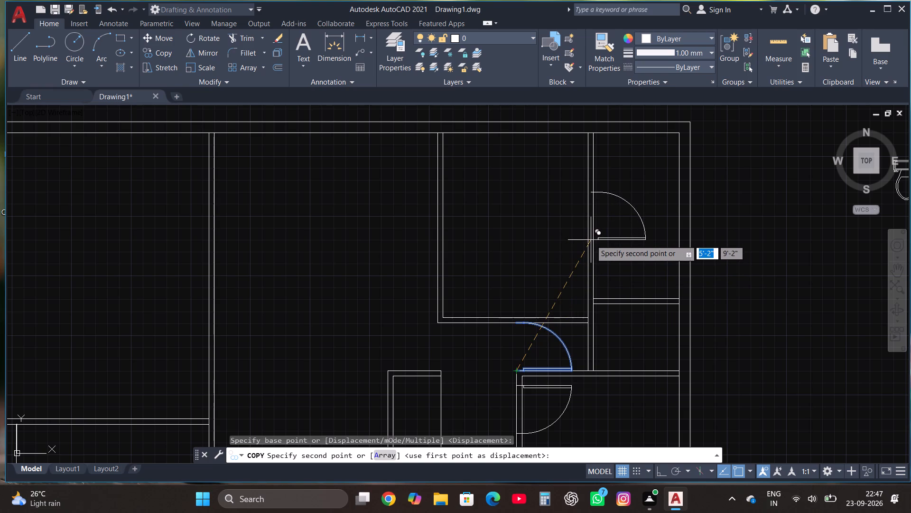
pyautogui.click(589, 239)
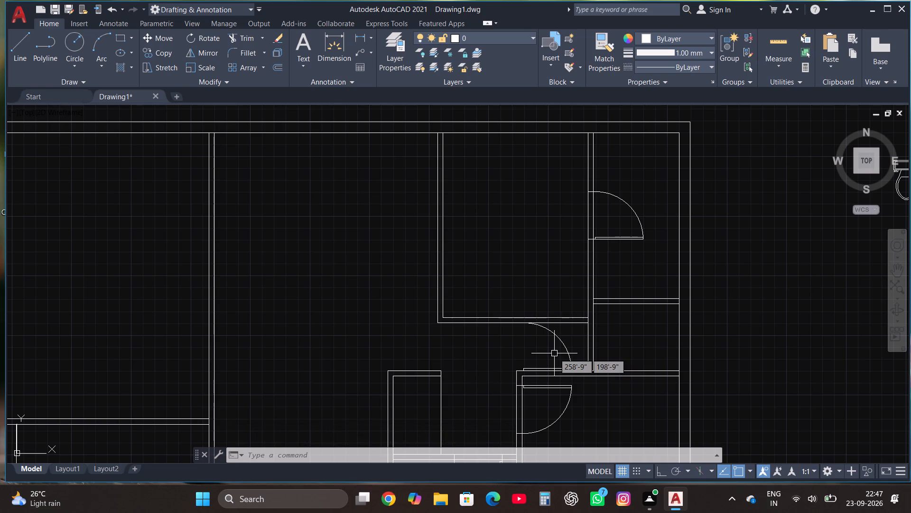
# Copy the ground floor plan's northeast column outline, in multiple mode from its northeast corner, into the new plan's northwest outer corner.
pyautogui.scroll(-1, 554, 353)
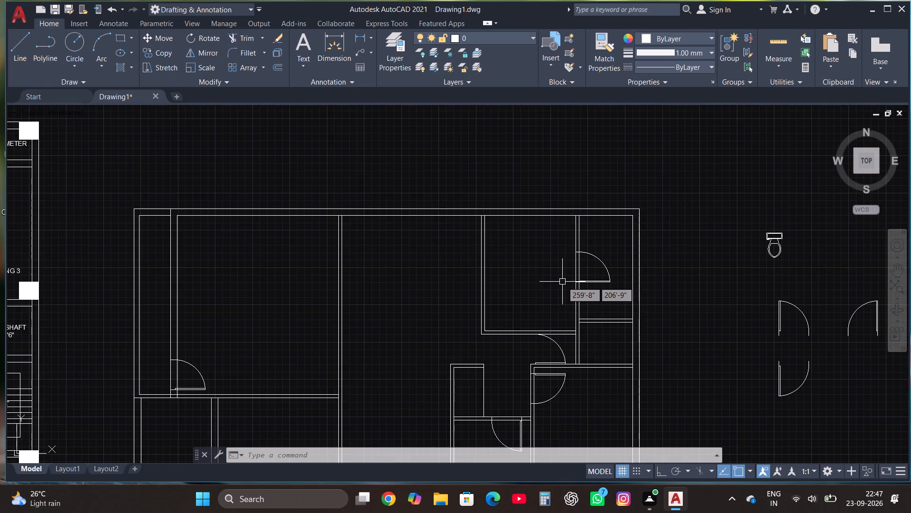
pyautogui.scroll(-2, 562, 282)
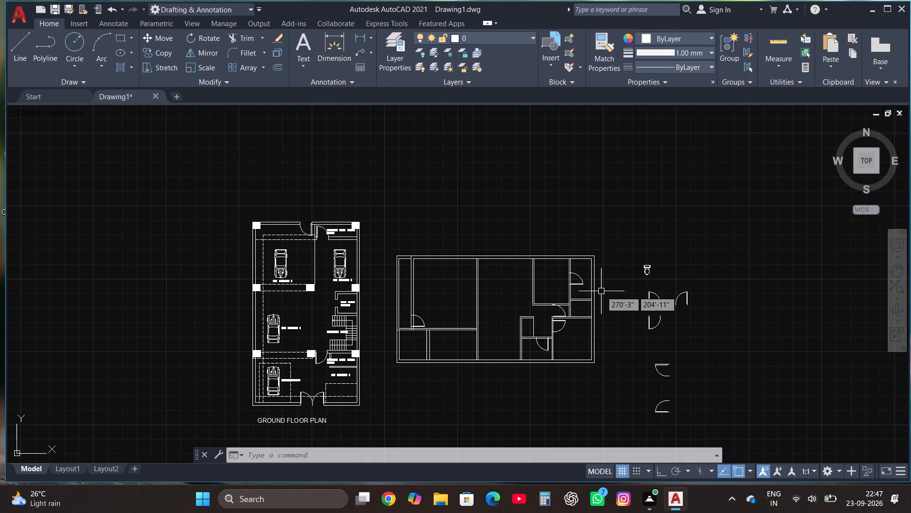
pyautogui.scroll(-1, 532, 313)
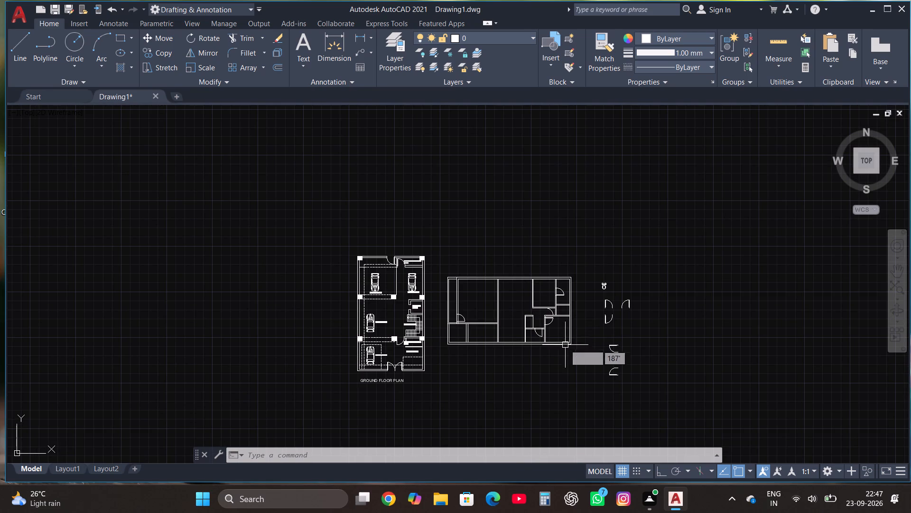
pyautogui.scroll(1, 558, 342)
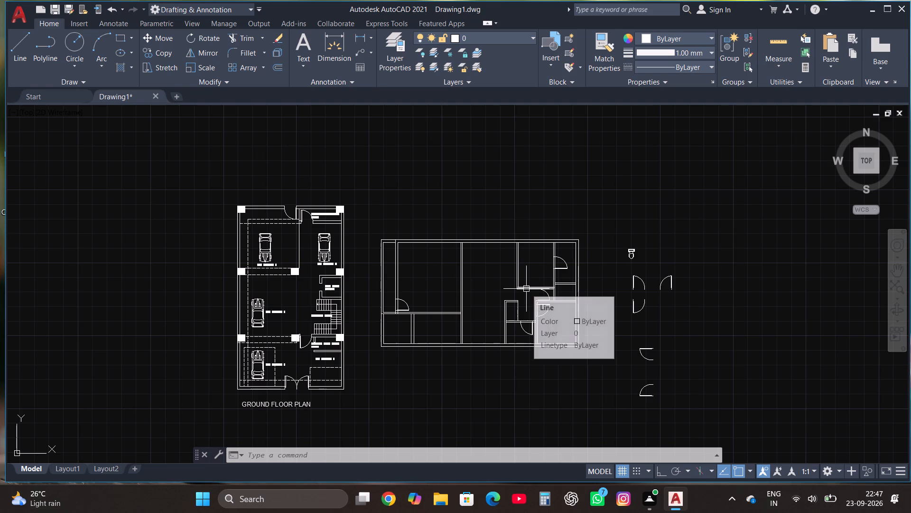
pyautogui.scroll(1, 361, 195)
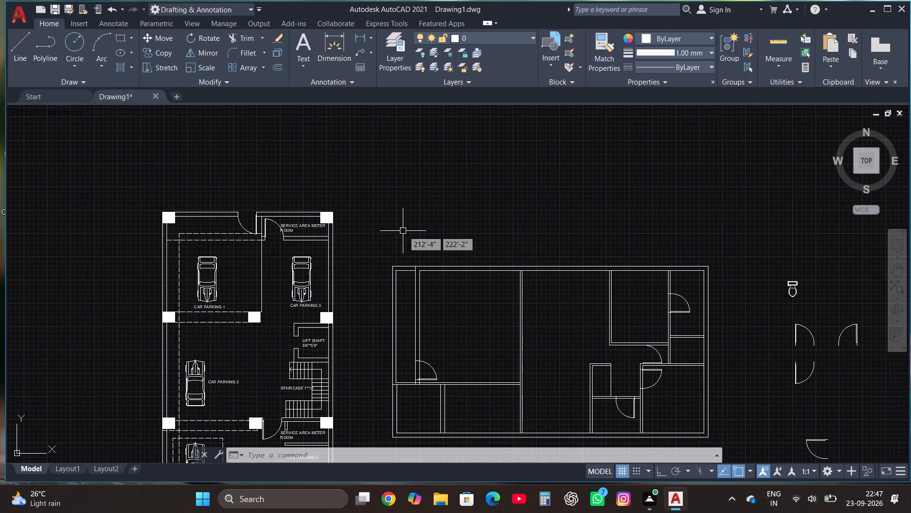
pyautogui.scroll(1, 404, 232)
pyautogui.click(273, 214)
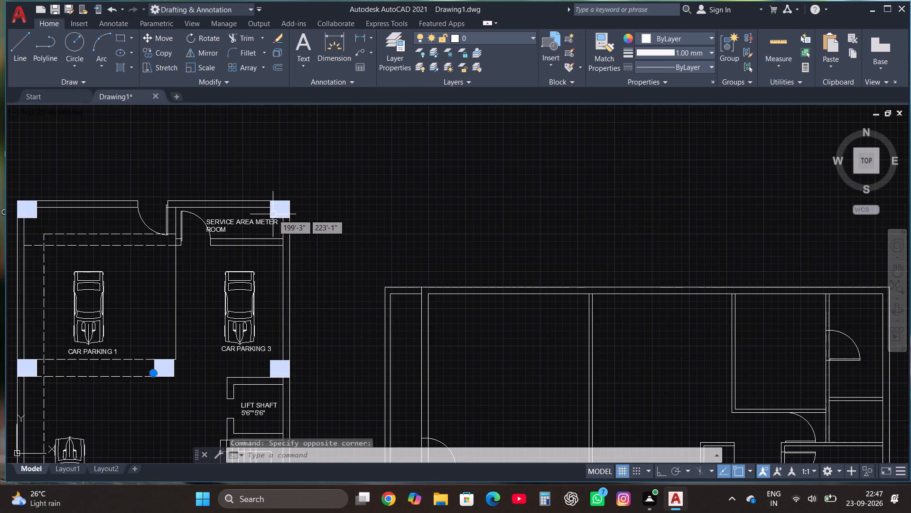
pyautogui.press('Escape')
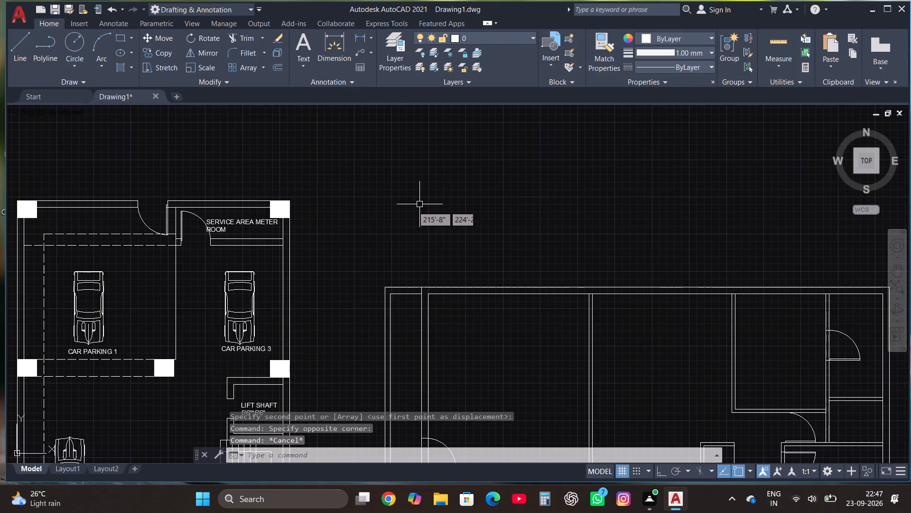
pyautogui.click(254, 232)
pyautogui.click(310, 187)
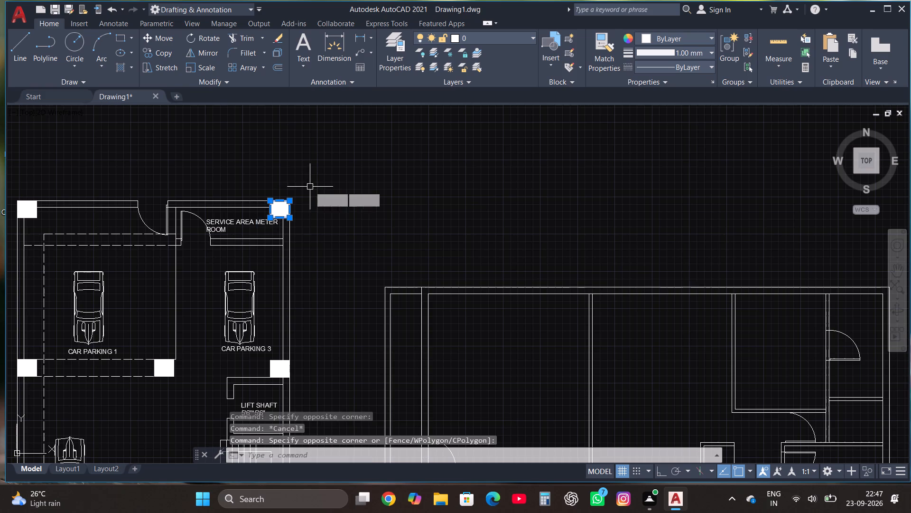
pyautogui.click(159, 51)
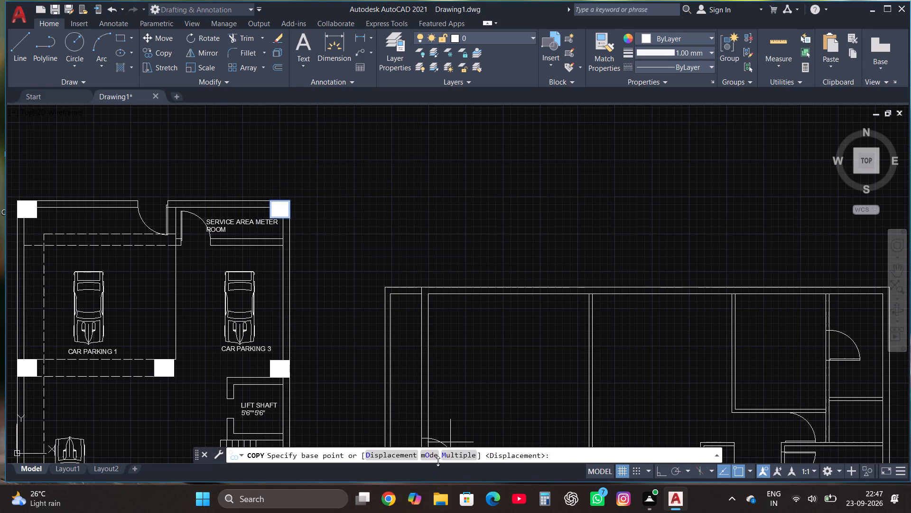
pyautogui.click(457, 449)
pyautogui.click(455, 458)
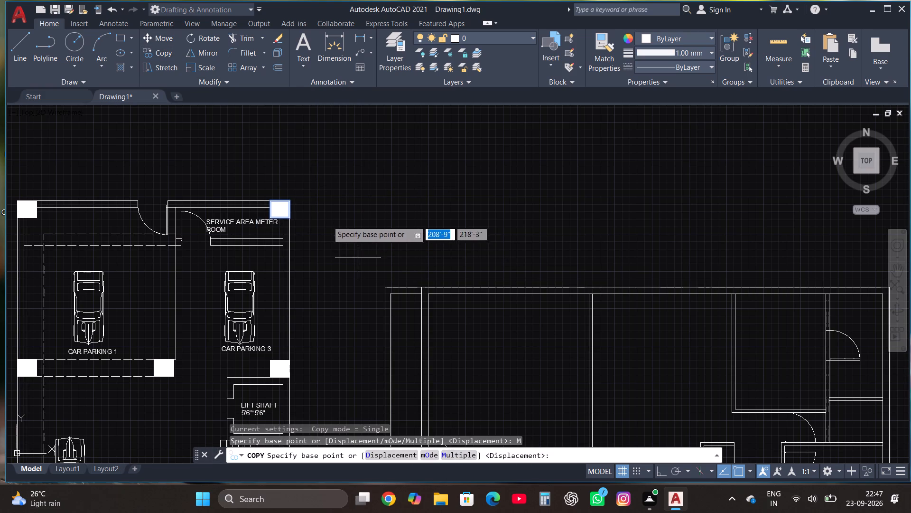
pyautogui.click(290, 201)
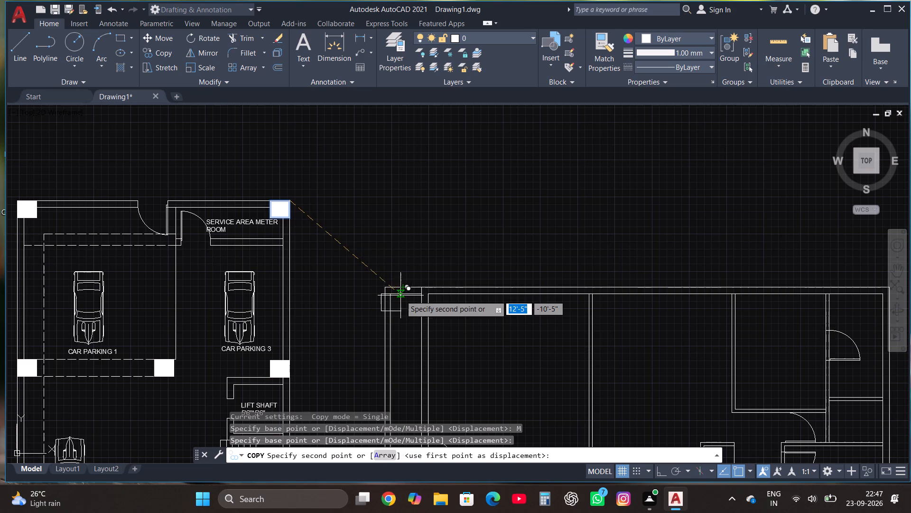
pyautogui.scroll(2, 400, 295)
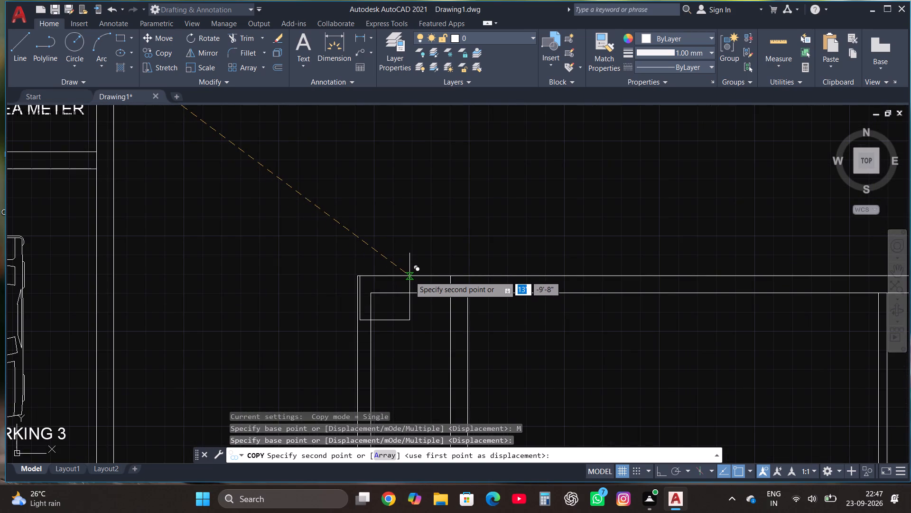
pyautogui.click(408, 276)
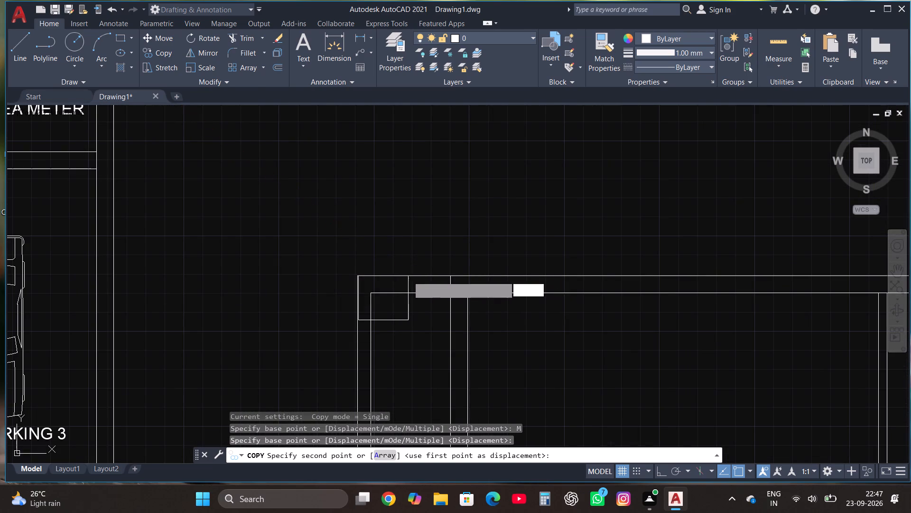
# Place column outline copies along the north wall at the large west room's east partition, the northeast room's west partition, and the northeast corner.
pyautogui.scroll(-2, 483, 238)
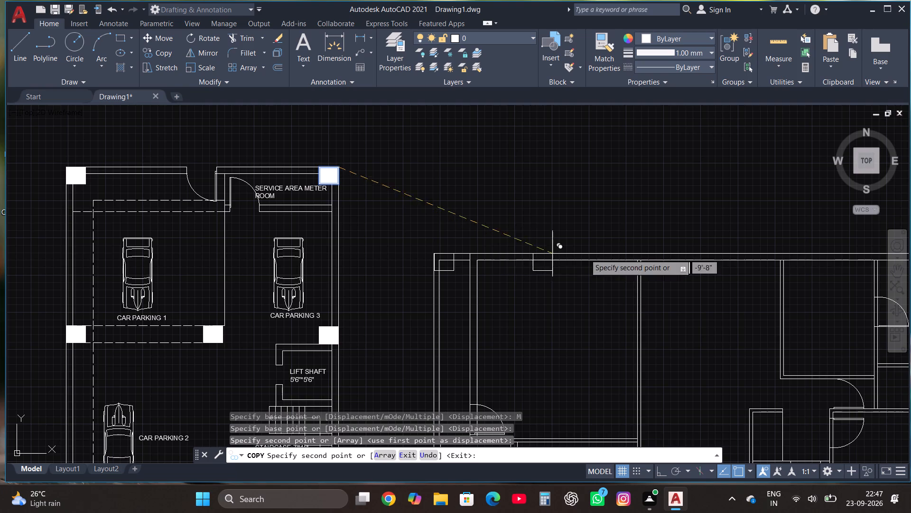
pyautogui.scroll(2, 644, 260)
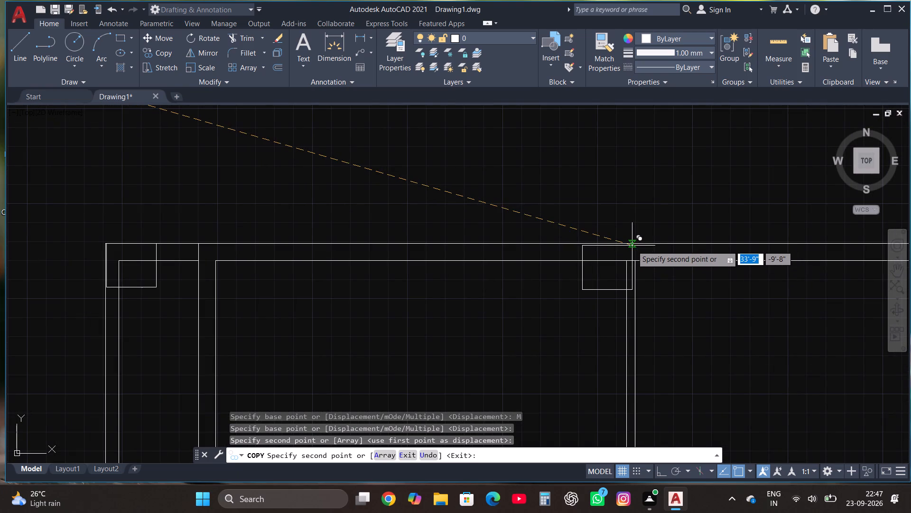
pyautogui.click(637, 244)
pyautogui.scroll(-1, 460, 289)
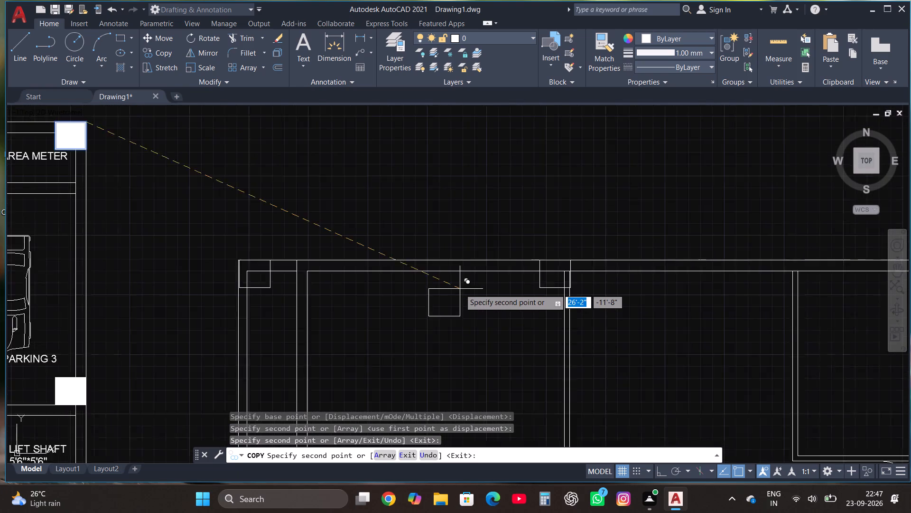
pyautogui.scroll(-2, 460, 289)
pyautogui.scroll(3, 612, 284)
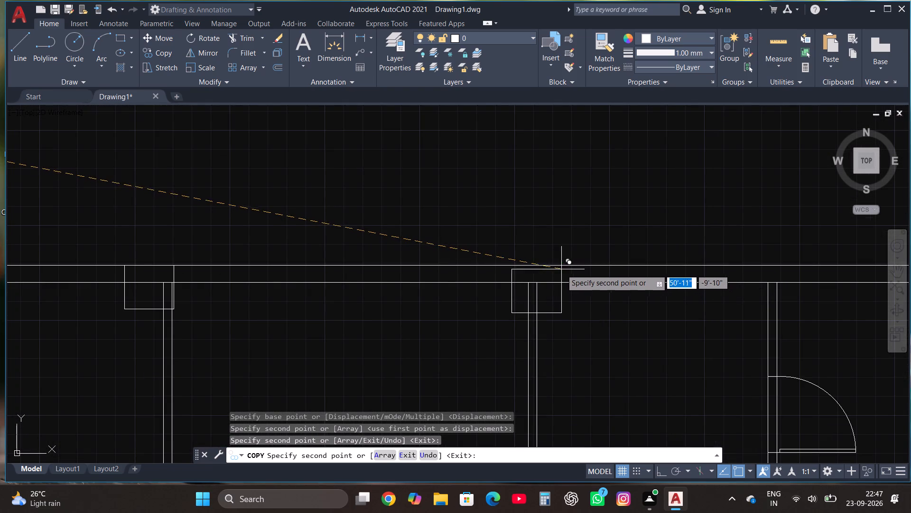
pyautogui.click(577, 266)
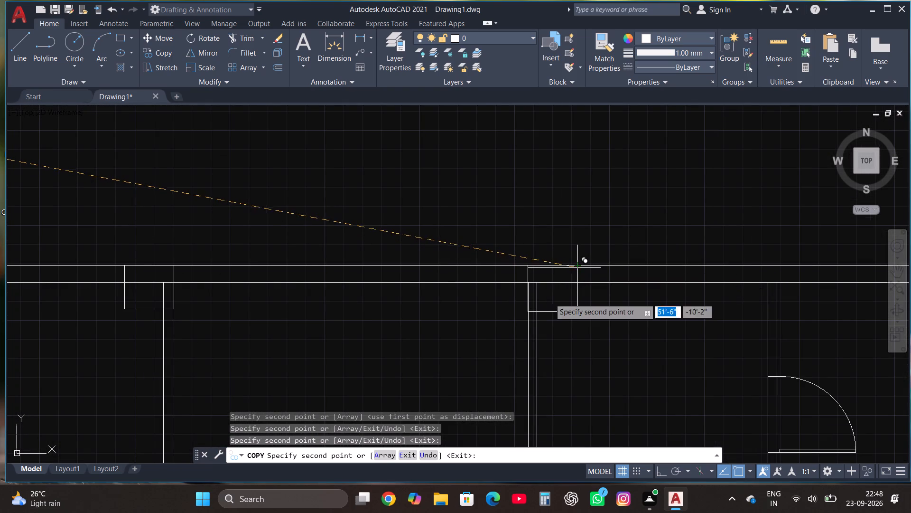
pyautogui.scroll(-2, 494, 314)
pyautogui.scroll(1, 673, 299)
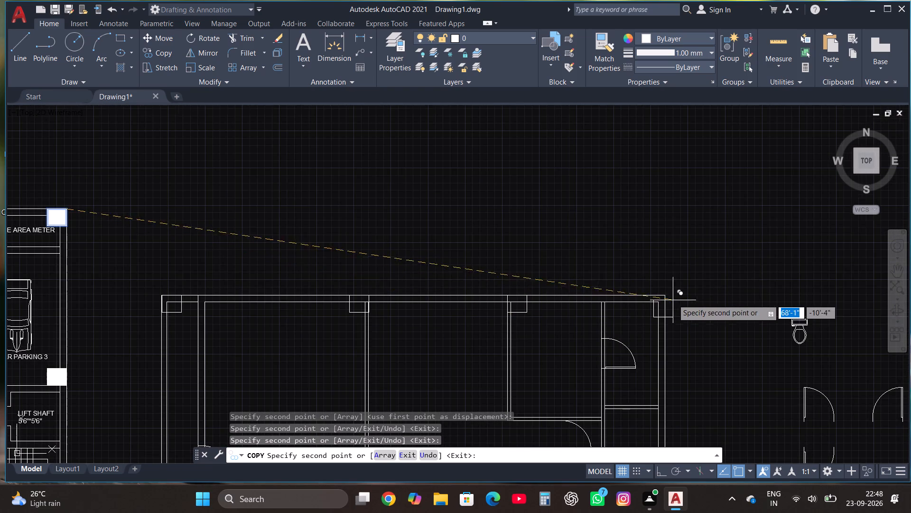
pyautogui.scroll(1, 673, 298)
pyautogui.click(653, 293)
# Place column outline copies in the southeast outer corner and on the south wall at the southeast room's west partition.
pyautogui.scroll(-3, 573, 246)
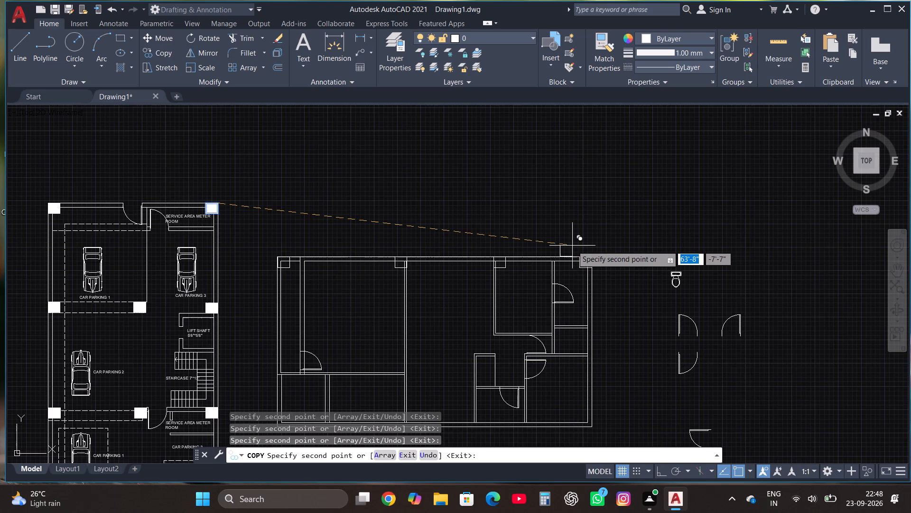
pyautogui.scroll(-1, 572, 246)
pyautogui.scroll(3, 579, 348)
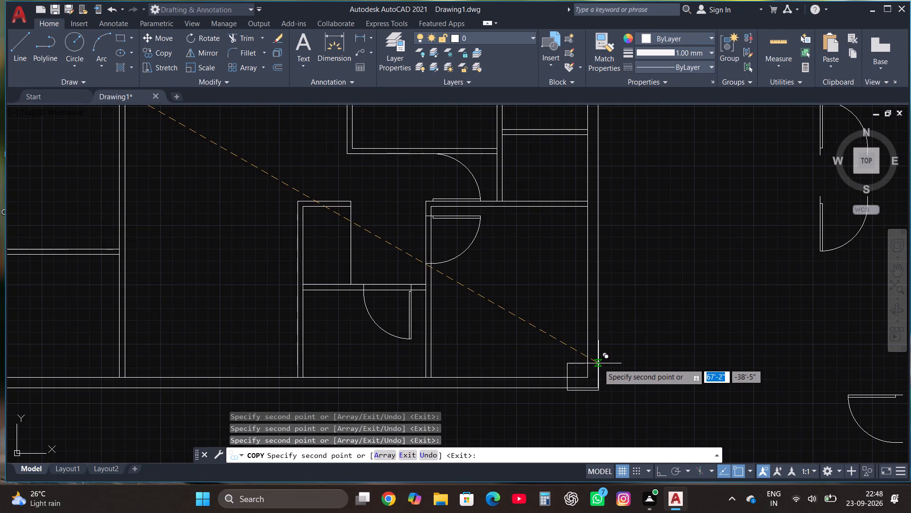
pyautogui.click(598, 362)
pyautogui.scroll(-2, 644, 299)
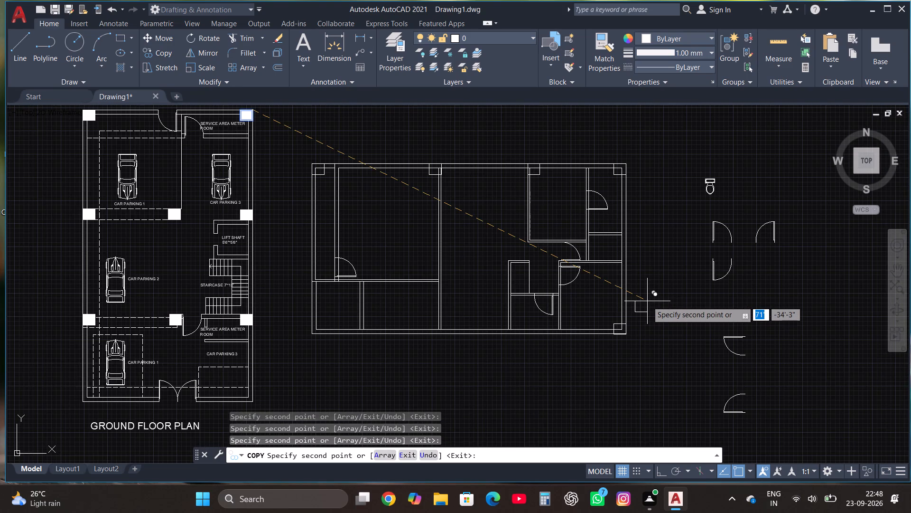
pyautogui.scroll(3, 552, 328)
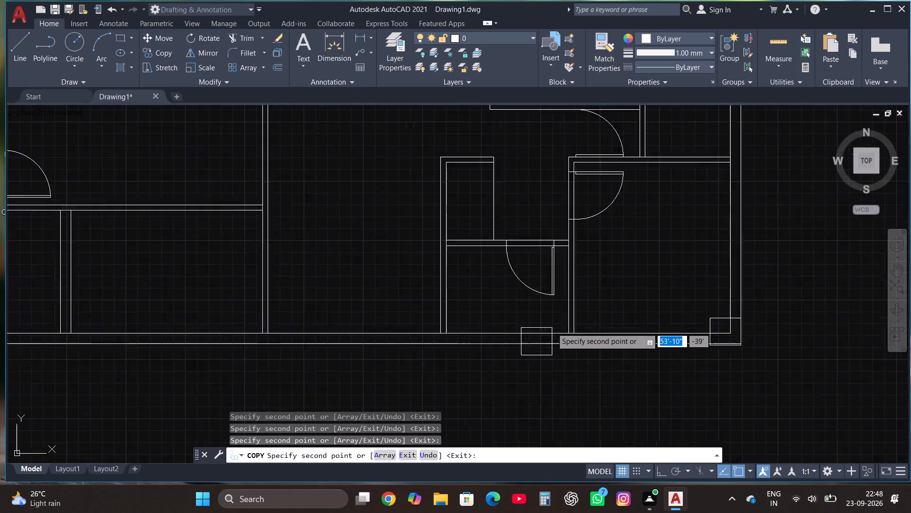
pyautogui.scroll(1, 595, 328)
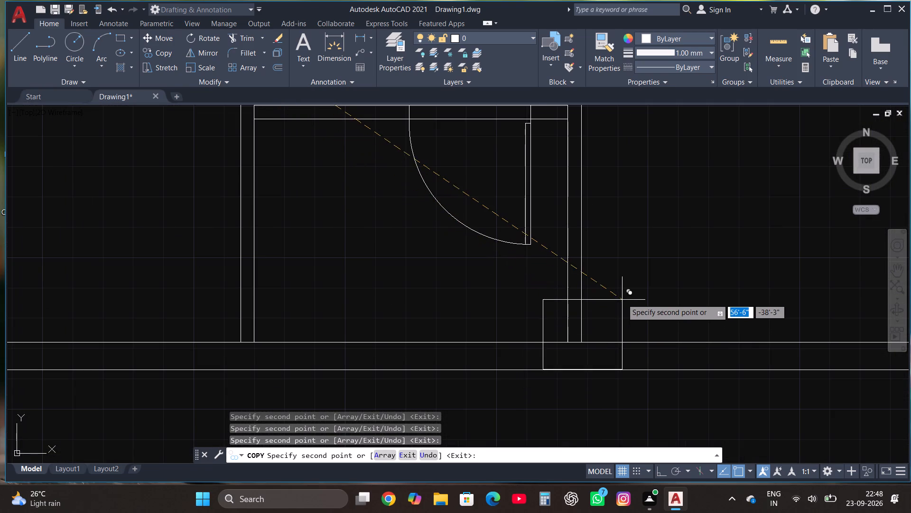
pyautogui.click(621, 301)
# Place column outline copies on the south wall at the long central partition and at the short southwest partition, ending the copy.
pyautogui.scroll(-4, 641, 286)
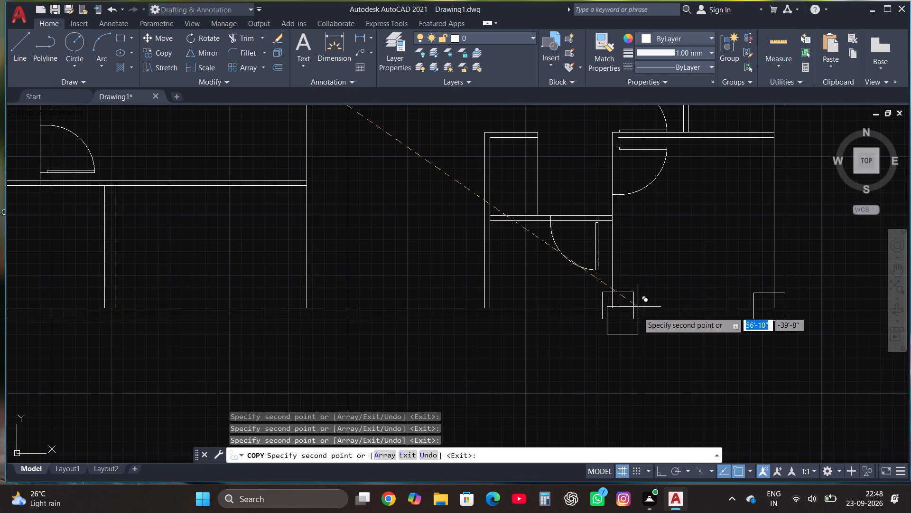
pyautogui.scroll(-3, 683, 302)
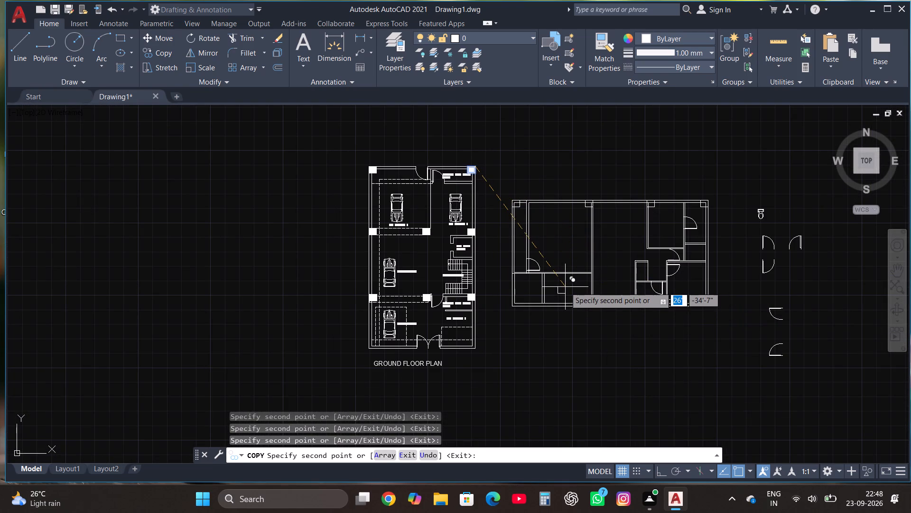
pyautogui.scroll(1, 597, 289)
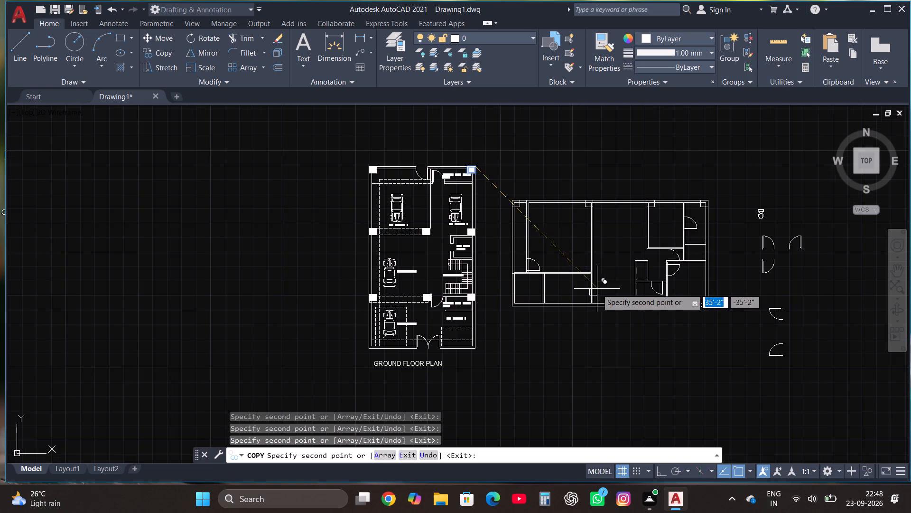
pyautogui.scroll(3, 597, 289)
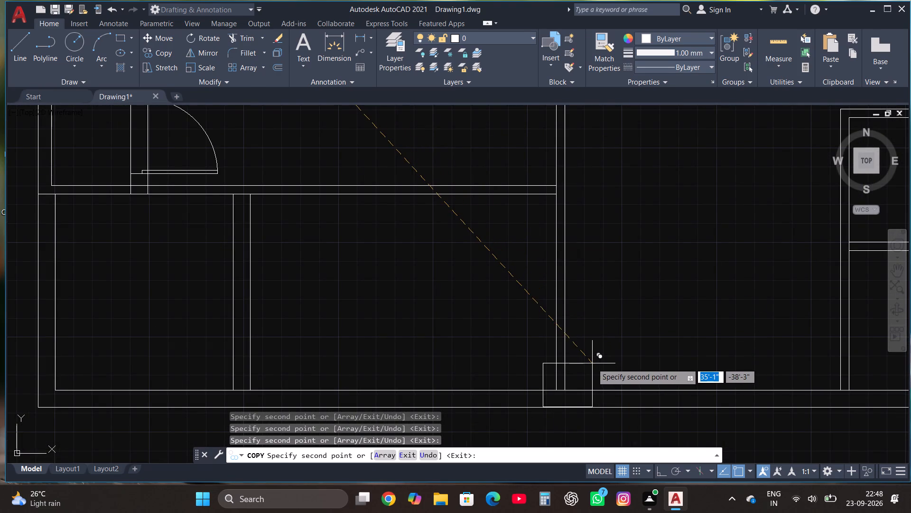
pyautogui.click(592, 363)
pyautogui.scroll(-4, 607, 328)
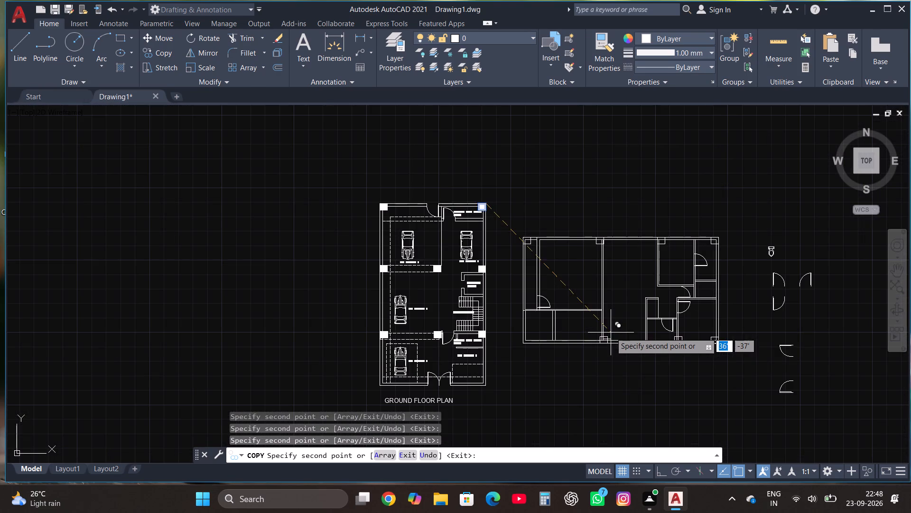
pyautogui.scroll(3, 567, 329)
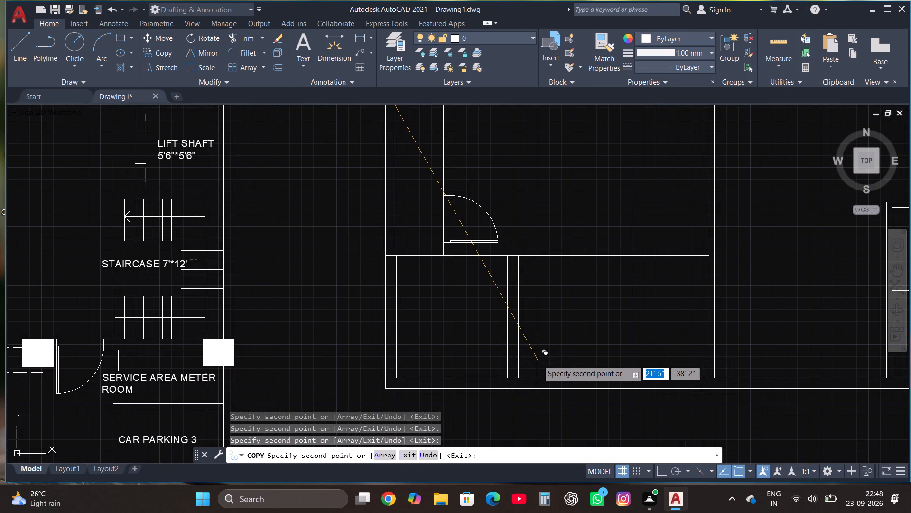
pyautogui.click(538, 360)
pyautogui.scroll(-1, 524, 413)
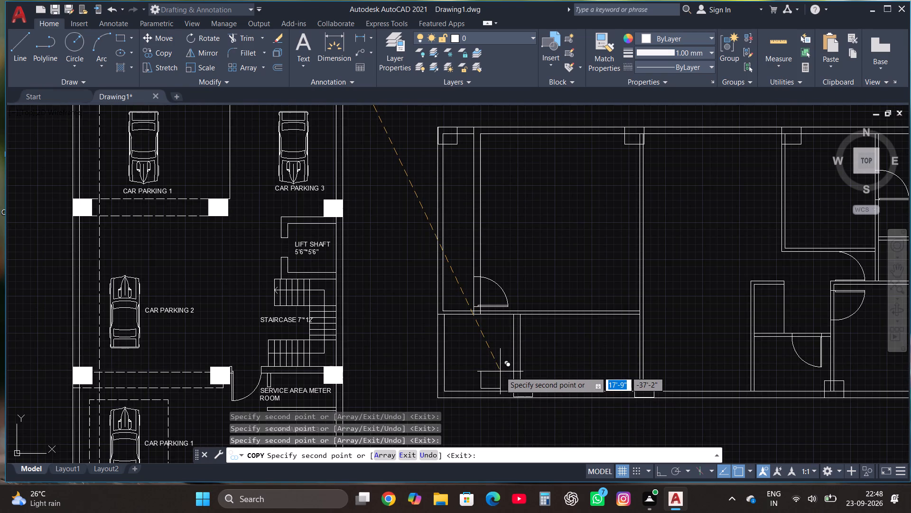
pyautogui.scroll(-4, 499, 371)
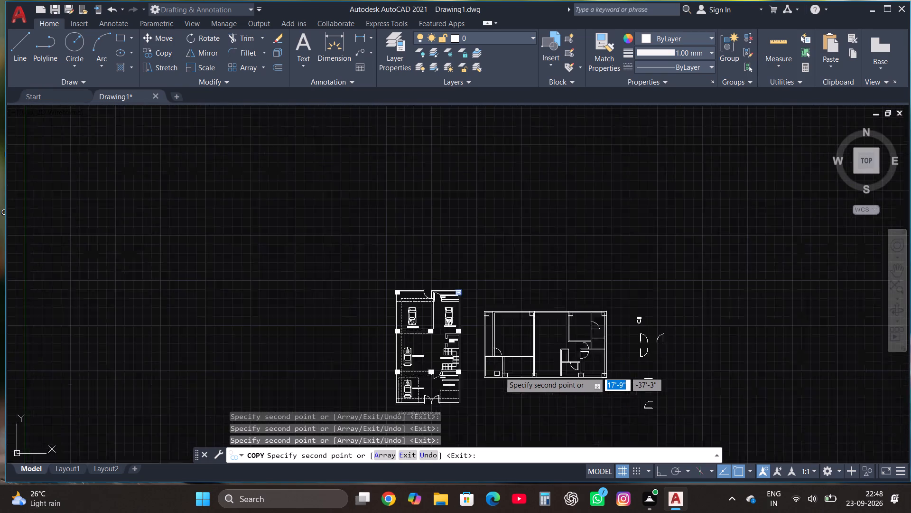
pyautogui.scroll(3, 560, 389)
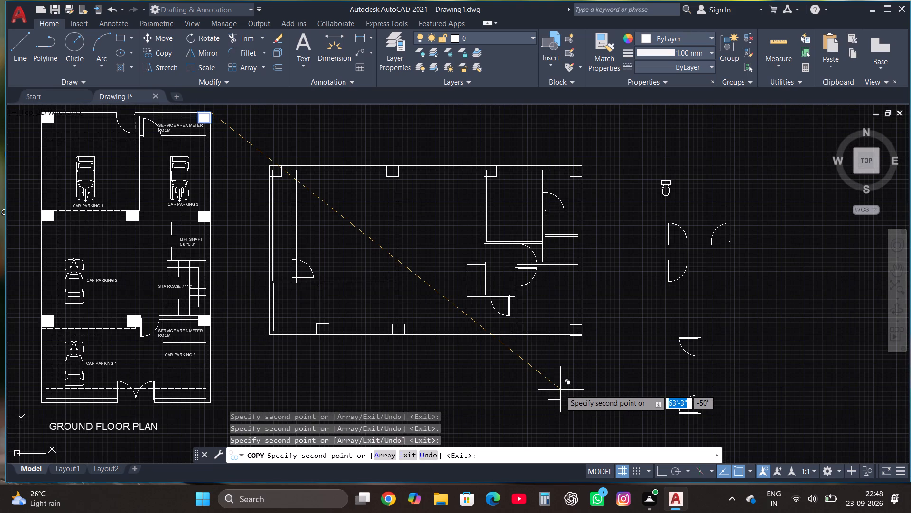
pyautogui.press('Escape')
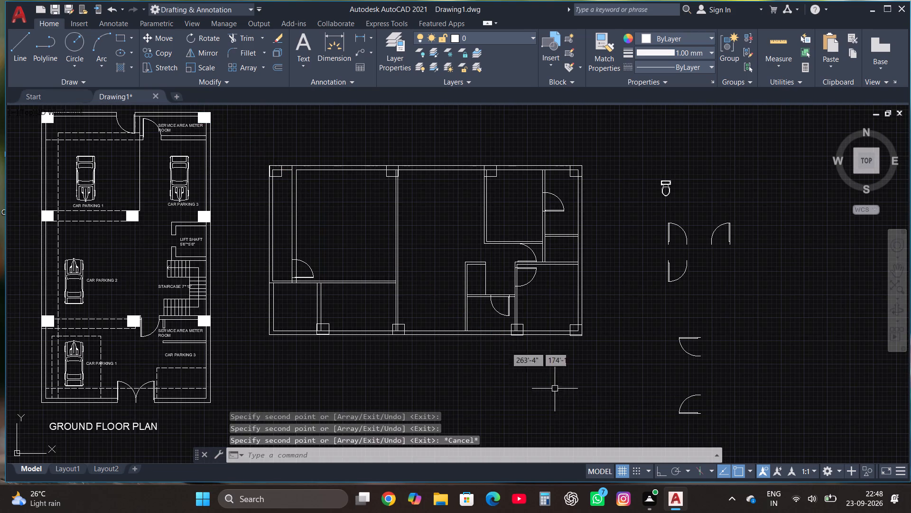
# Trim the partition and wall lines inside the south wall column at the short southwest partition.
pyautogui.click(233, 35)
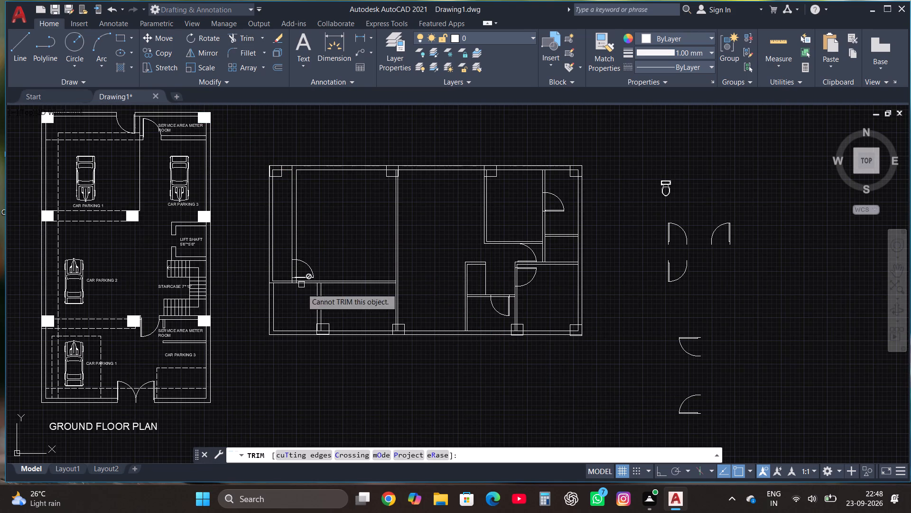
pyautogui.scroll(3, 311, 327)
pyautogui.click(348, 336)
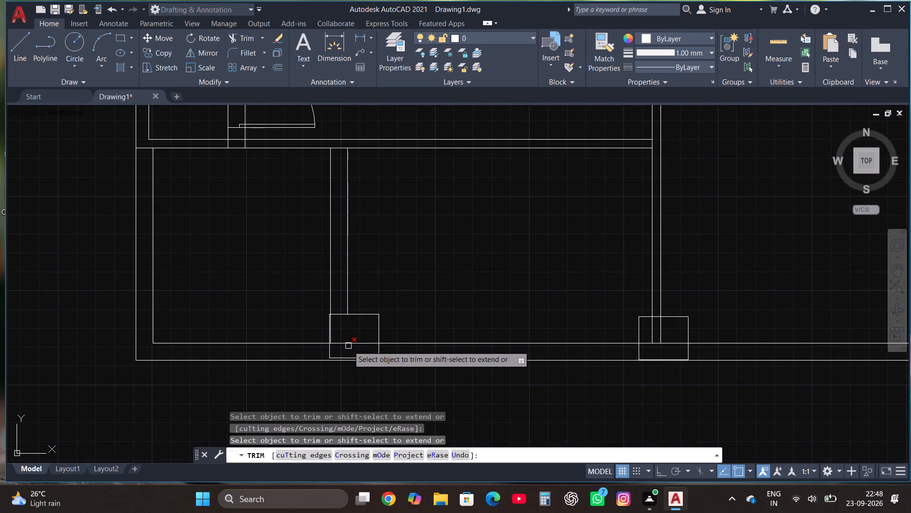
pyautogui.click(348, 346)
pyautogui.scroll(2, 341, 337)
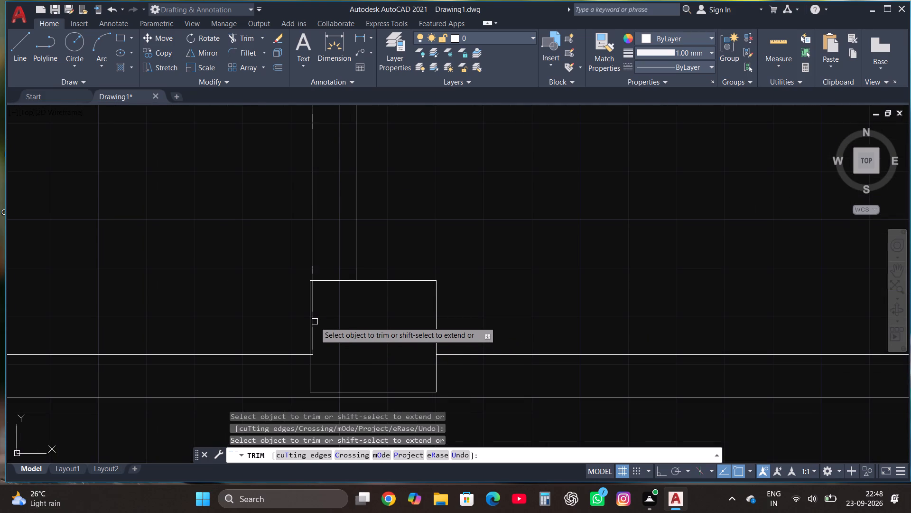
pyautogui.click(315, 322)
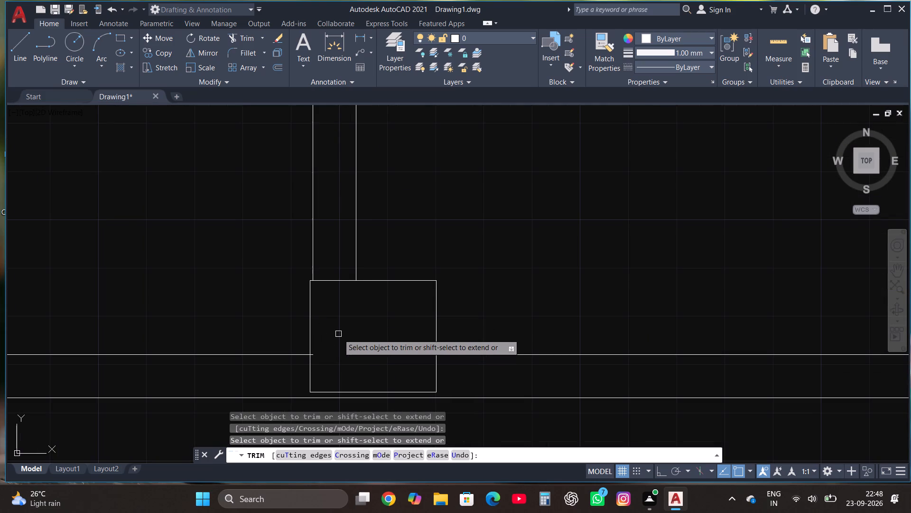
# Trim the partition and wall lines inside the south wall column at the long central partition.
pyautogui.scroll(-2, 339, 332)
pyautogui.click(673, 345)
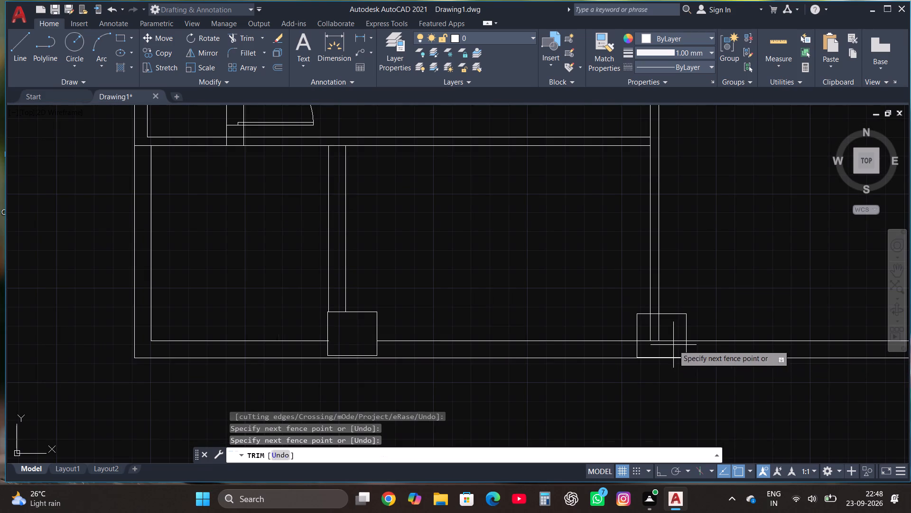
pyautogui.click(651, 329)
pyautogui.doubleClick(653, 341)
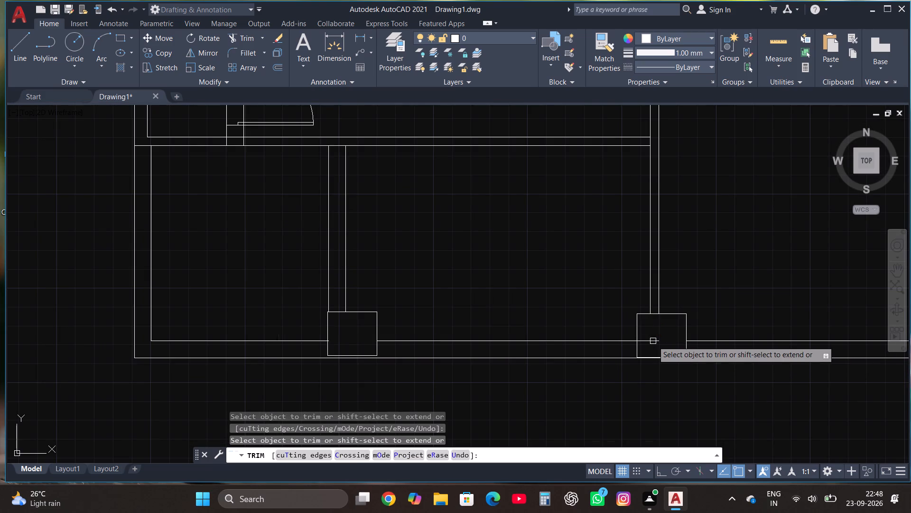
pyautogui.click(650, 341)
# Trim the inner wall lines inside the southeast corner column outline.
pyautogui.scroll(-4, 650, 341)
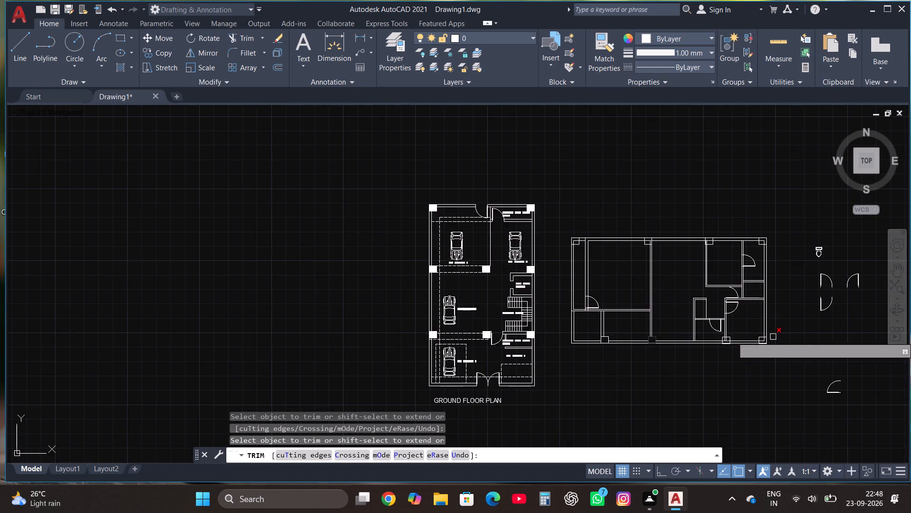
pyautogui.scroll(3, 774, 337)
pyautogui.click(723, 355)
pyautogui.click(731, 349)
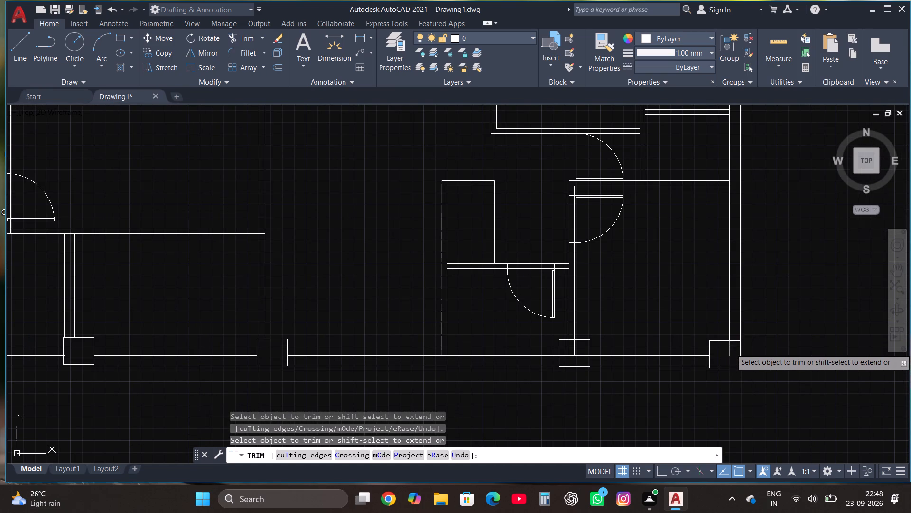
pyautogui.click(727, 350)
# Trim the partition and wall lines inside the south wall column at the southeast room's west partition.
pyautogui.click(568, 358)
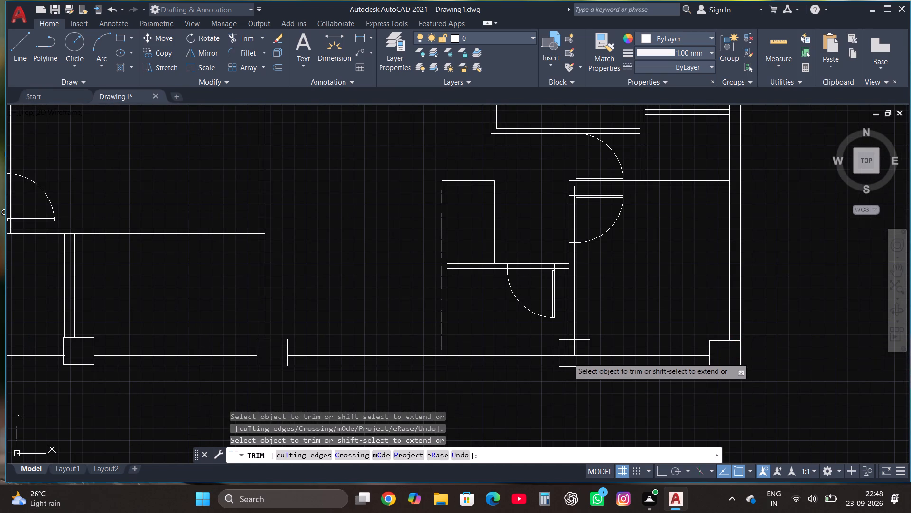
pyautogui.click(572, 348)
pyautogui.click(579, 354)
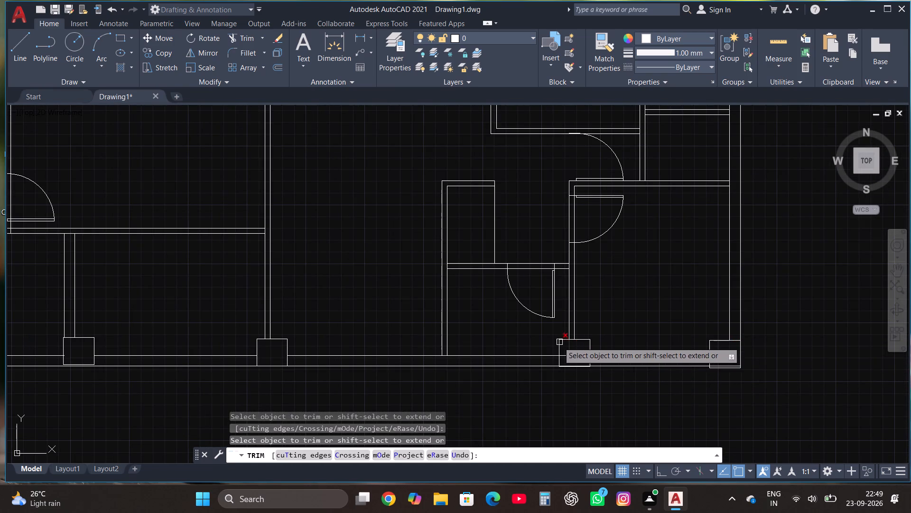
pyautogui.click(572, 350)
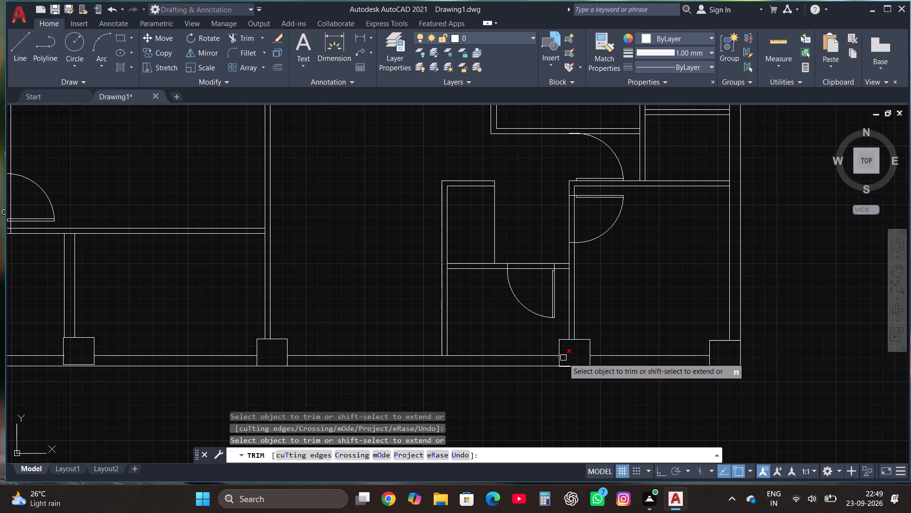
pyautogui.click(563, 358)
# Trim the inner wall lines inside the northeast corner column outline.
pyautogui.scroll(-2, 563, 358)
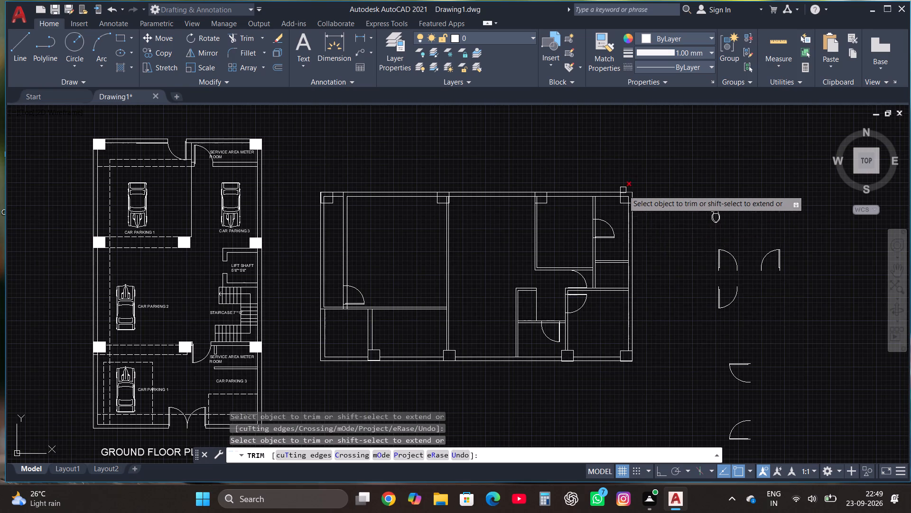
pyautogui.scroll(3, 623, 190)
pyautogui.click(631, 215)
pyautogui.click(647, 233)
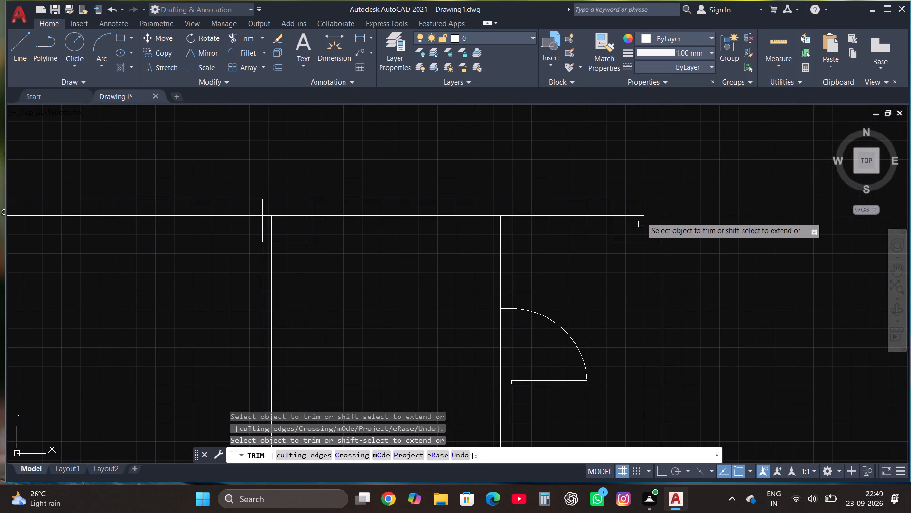
pyautogui.click(641, 212)
pyautogui.click(638, 228)
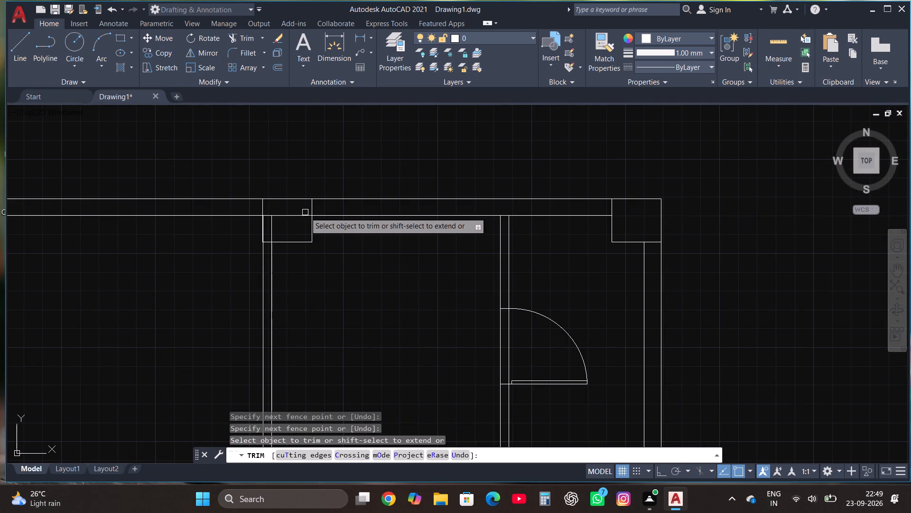
# Trim the wall and partition lines inside the north wall column at the northeast room's west partition.
pyautogui.click(305, 212)
pyautogui.click(303, 226)
pyautogui.click(273, 221)
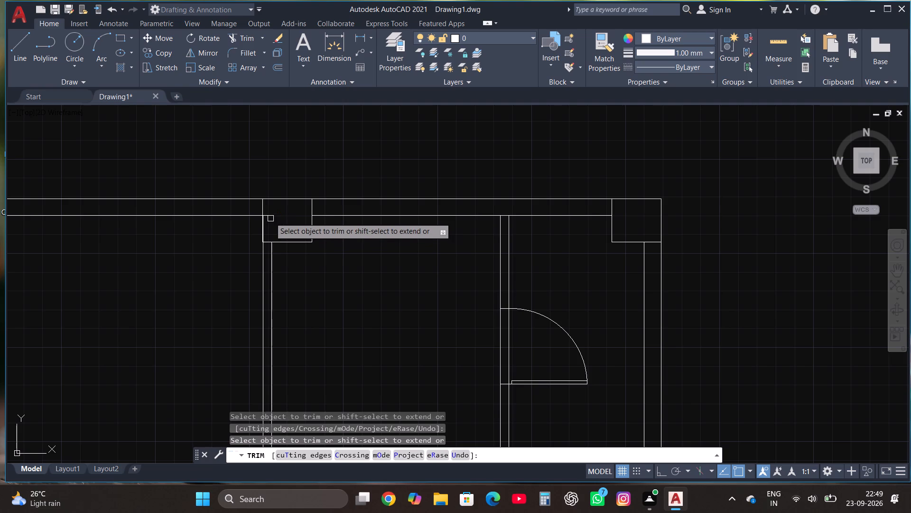
pyautogui.click(270, 218)
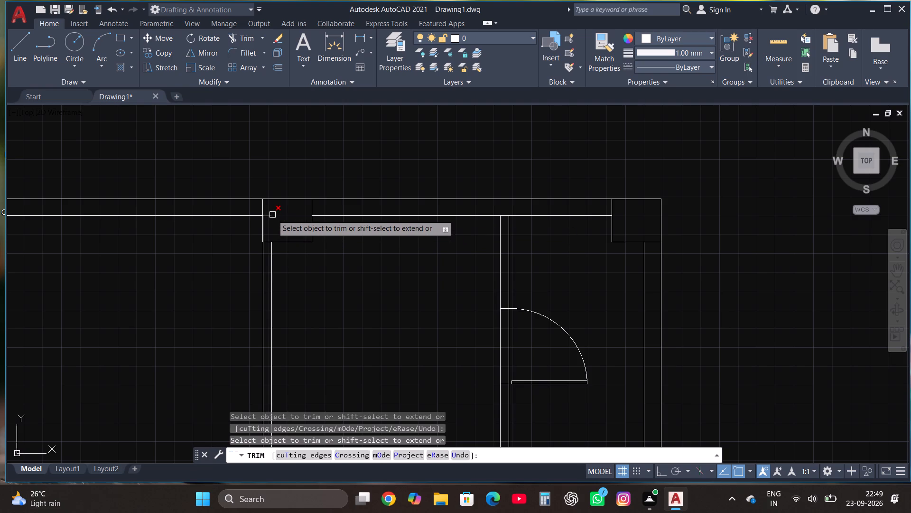
pyautogui.click(272, 215)
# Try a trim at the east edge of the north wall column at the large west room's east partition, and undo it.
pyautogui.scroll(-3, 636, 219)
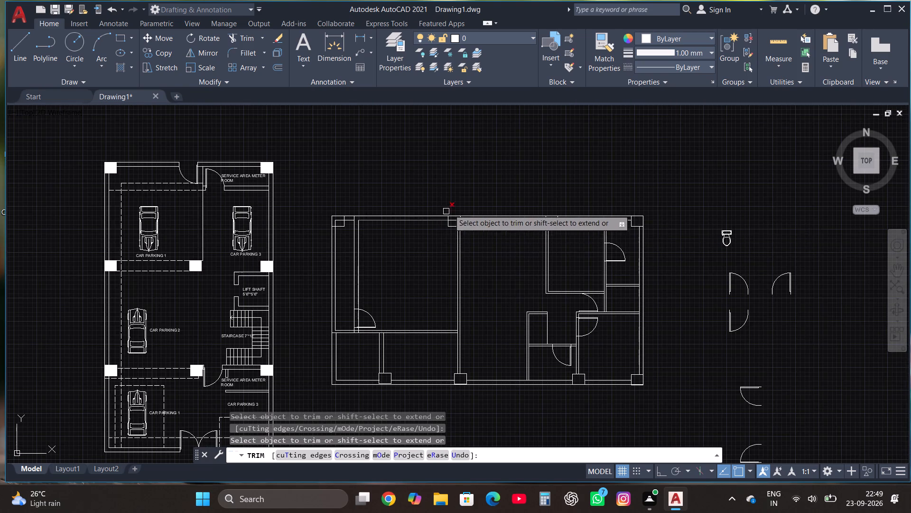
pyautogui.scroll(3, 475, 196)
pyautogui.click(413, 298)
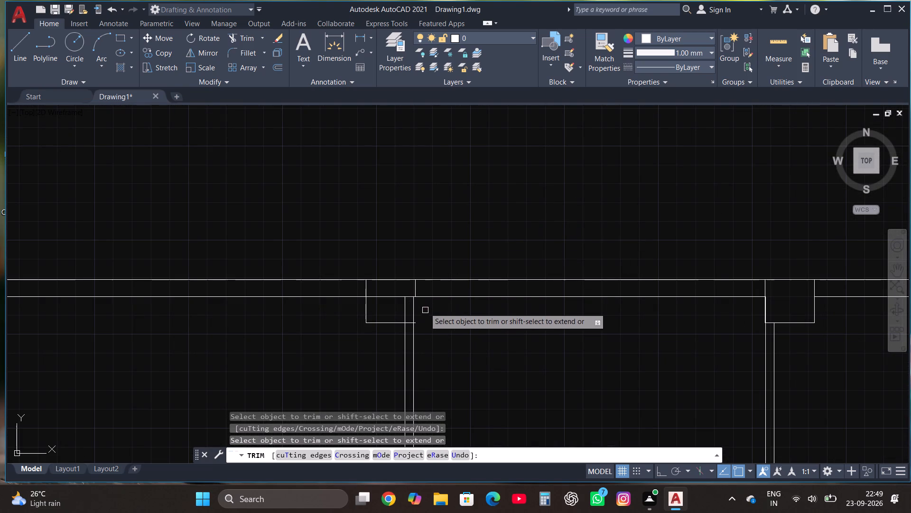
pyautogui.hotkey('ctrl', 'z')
# Trim the west line of the large west room's east partition inside its north wall column.
pyautogui.scroll(-3, 450, 313)
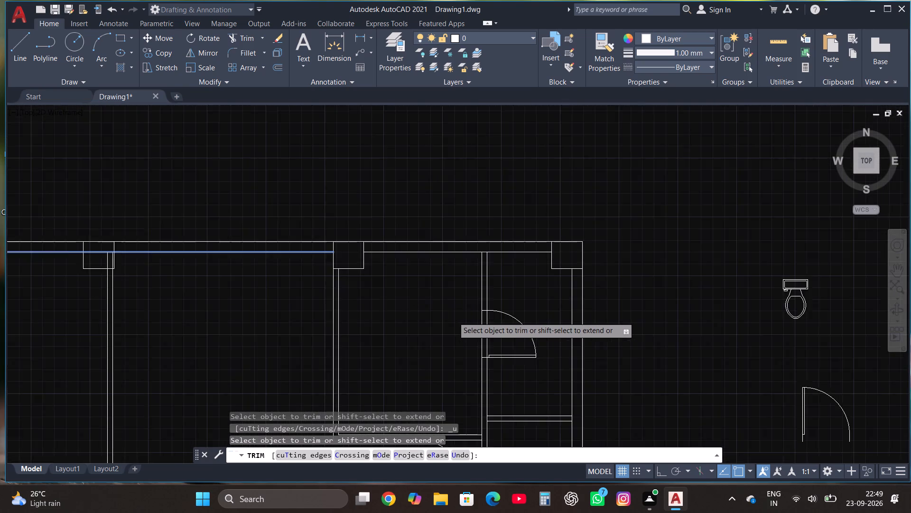
pyautogui.scroll(3, 316, 285)
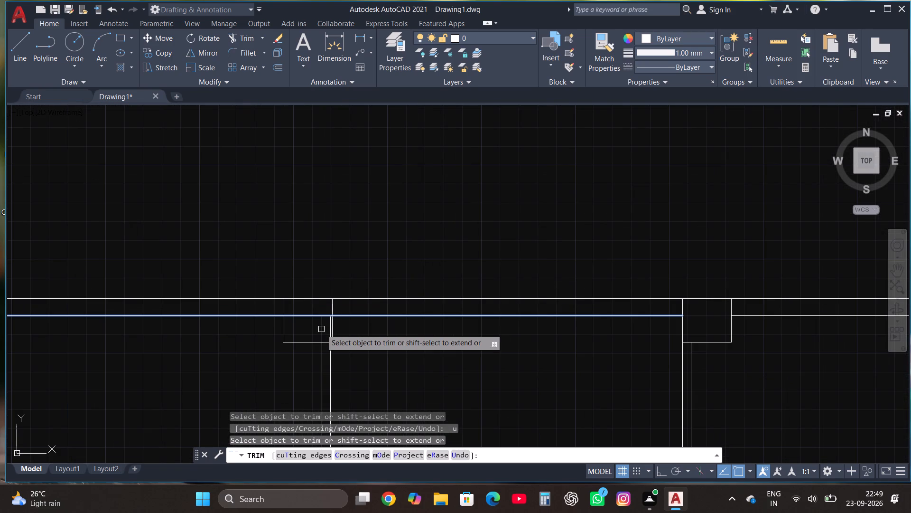
pyautogui.click(320, 329)
# Trim the inner wall lines inside the northwest corner column outline and end the trim.
pyautogui.scroll(-2, 673, 249)
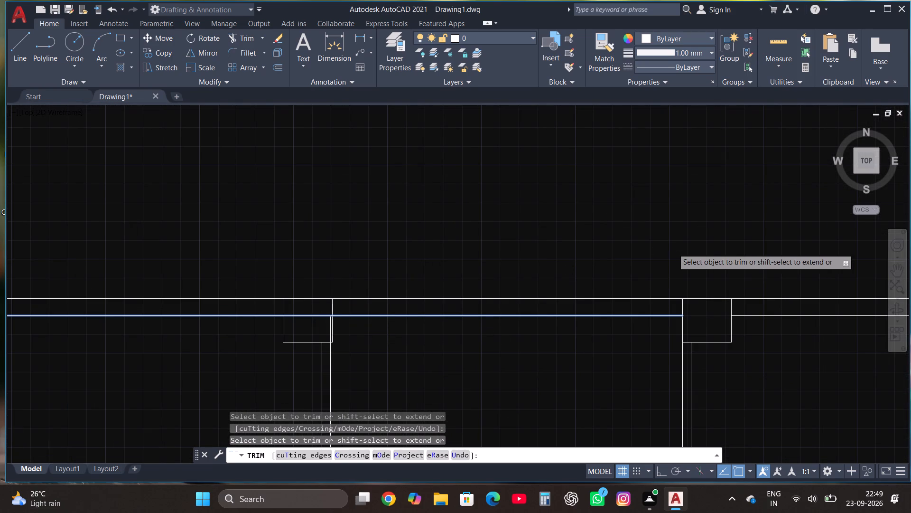
pyautogui.scroll(-1, 673, 251)
pyautogui.scroll(3, 476, 266)
pyautogui.click(450, 275)
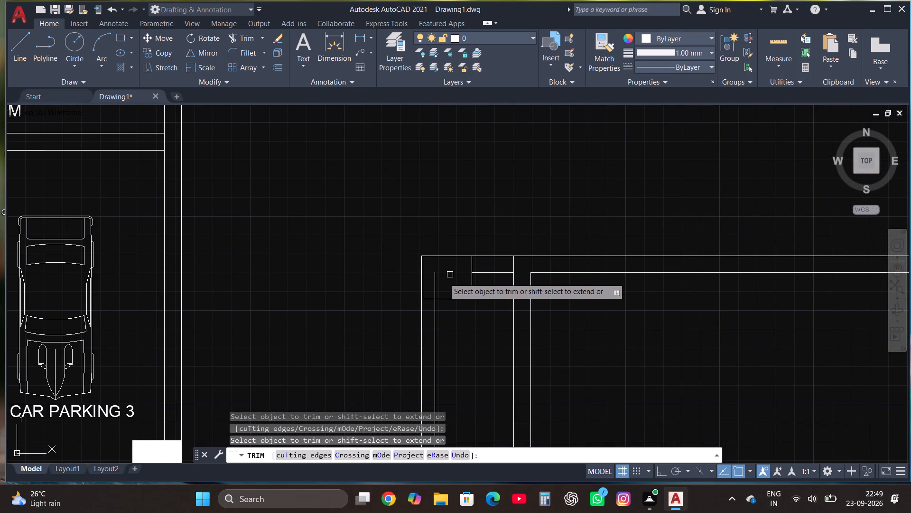
pyautogui.click(437, 285)
pyautogui.scroll(-3, 475, 176)
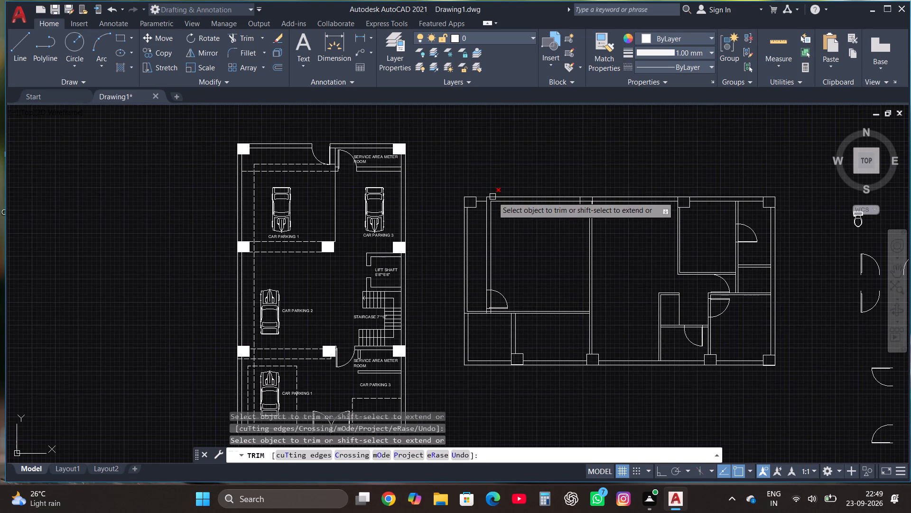
pyautogui.press('Escape')
# Trim the remaining wall and partition lines inside the north wall column at the large west room's east partition.
pyautogui.scroll(2, 661, 196)
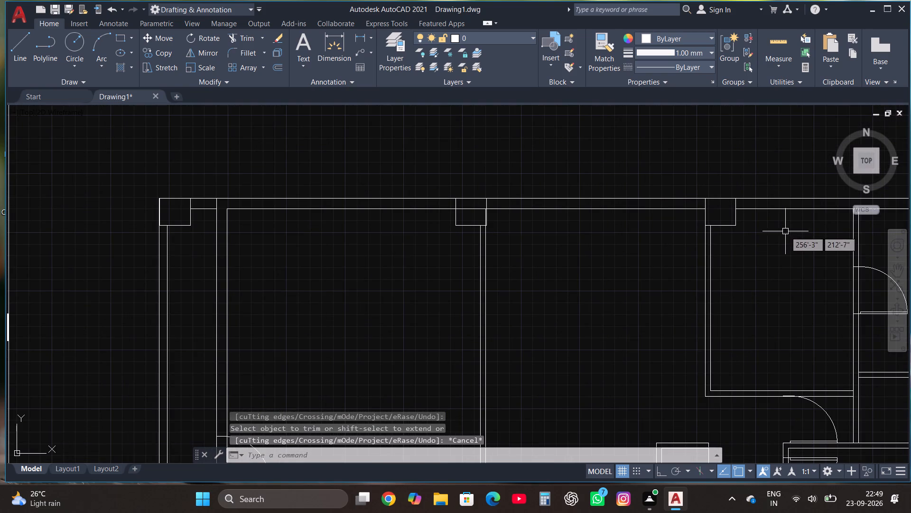
pyautogui.click(242, 41)
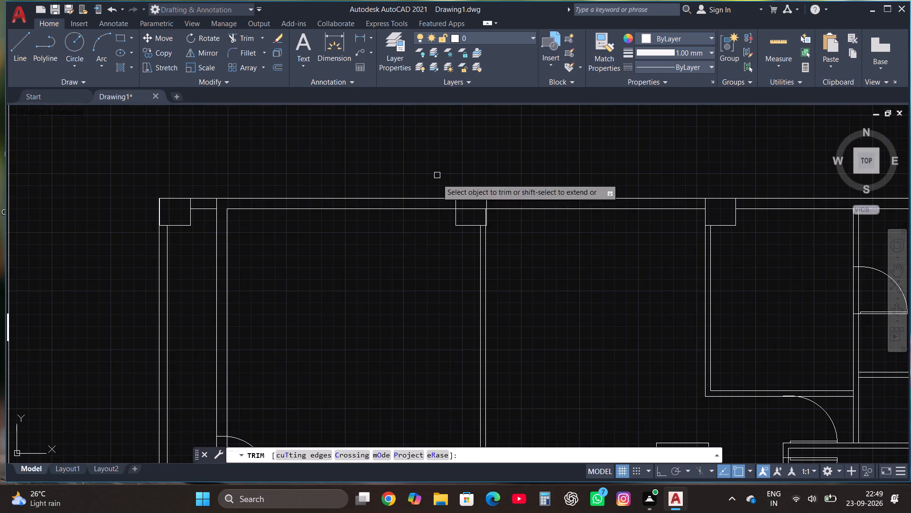
pyautogui.click(466, 210)
pyautogui.click(467, 210)
pyautogui.scroll(3, 466, 209)
pyautogui.click(541, 227)
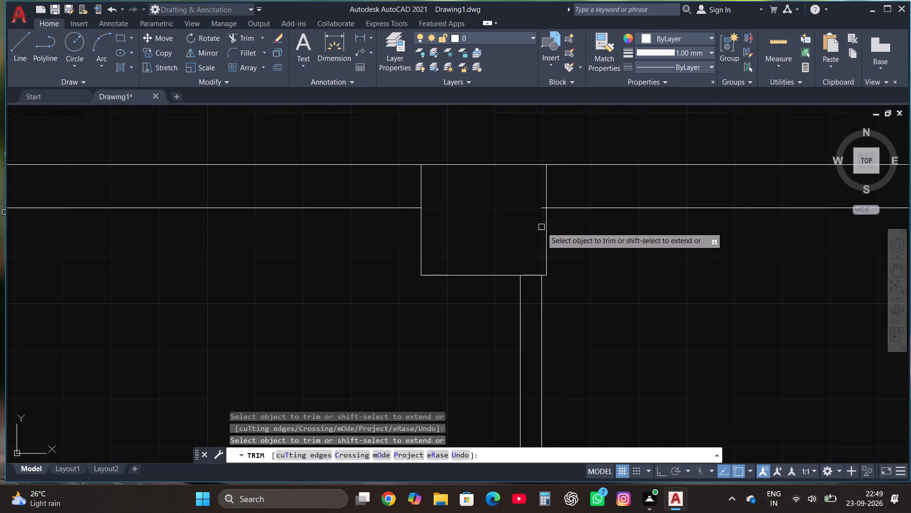
pyautogui.click(540, 205)
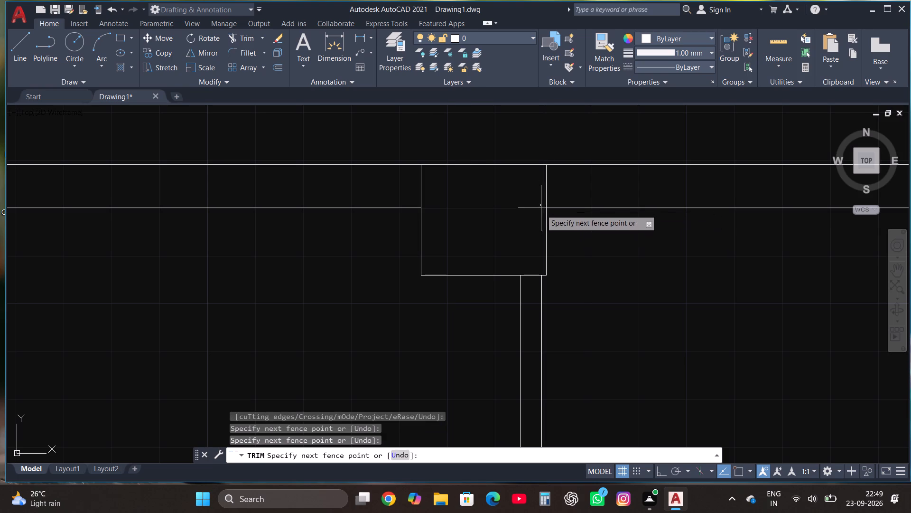
pyautogui.click(541, 215)
pyautogui.click(541, 207)
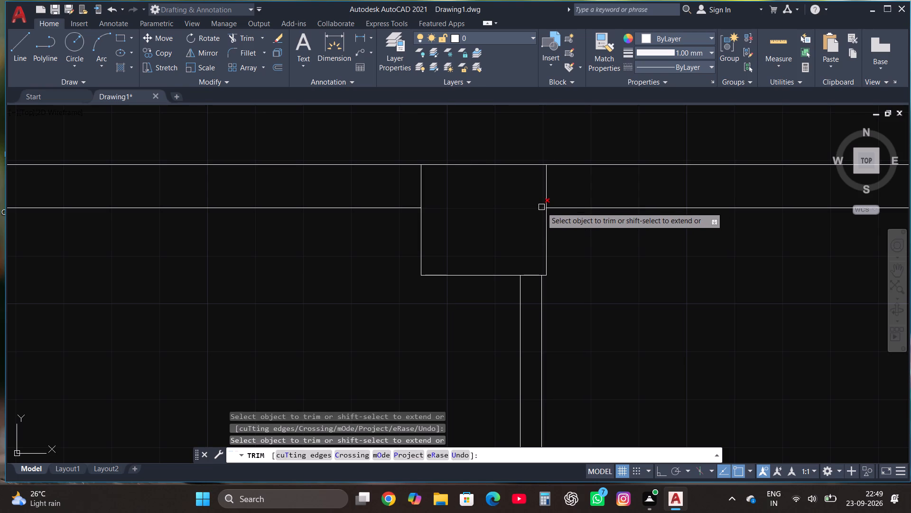
pyautogui.click(541, 207)
pyautogui.press('Escape')
# Draw a rectangle across the thickness of the short southwest partition, a little north of its column.
pyautogui.scroll(-4, 478, 231)
pyautogui.scroll(-2, 507, 205)
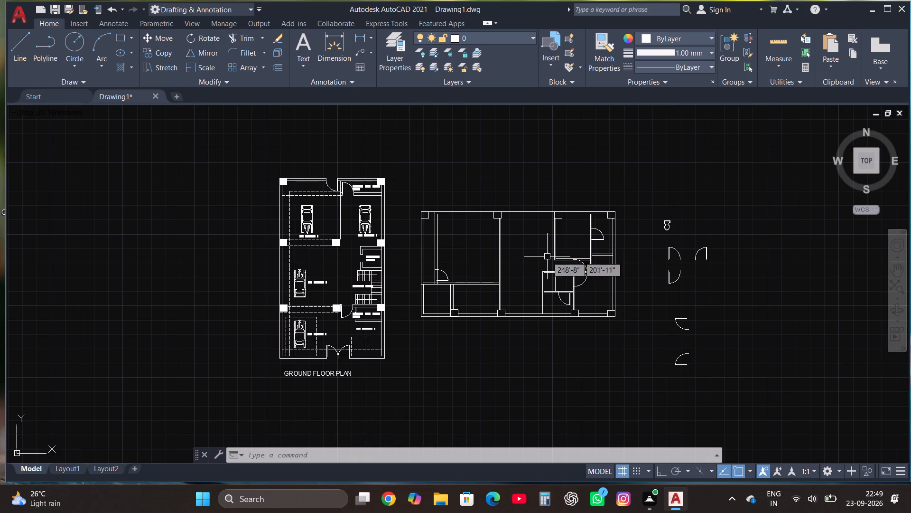
pyautogui.scroll(3, 466, 280)
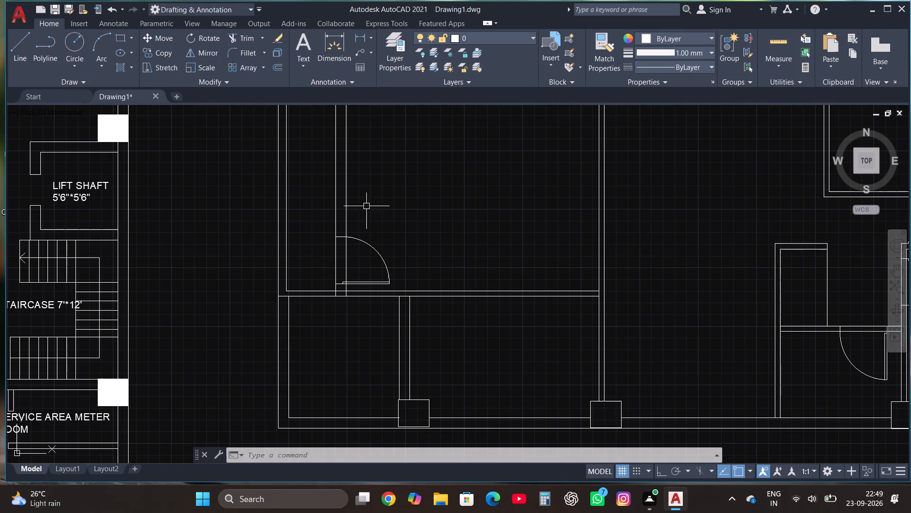
pyautogui.click(121, 40)
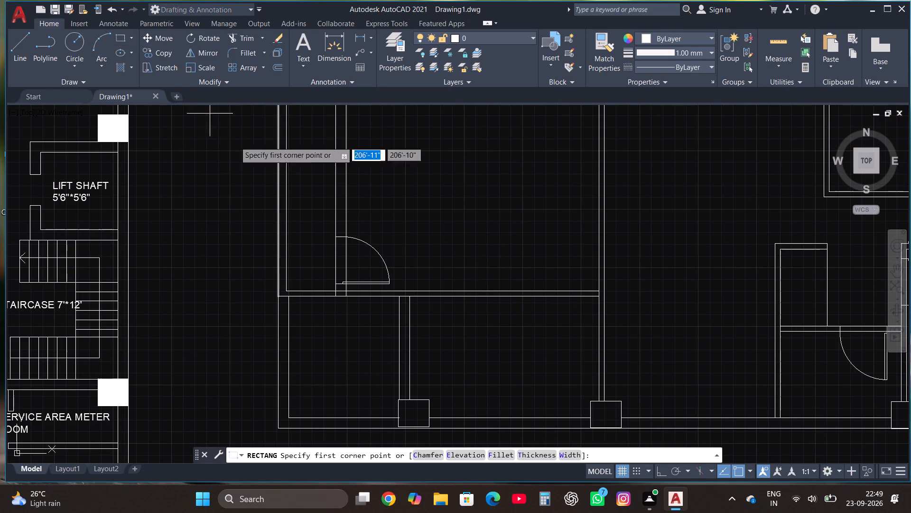
pyautogui.click(398, 381)
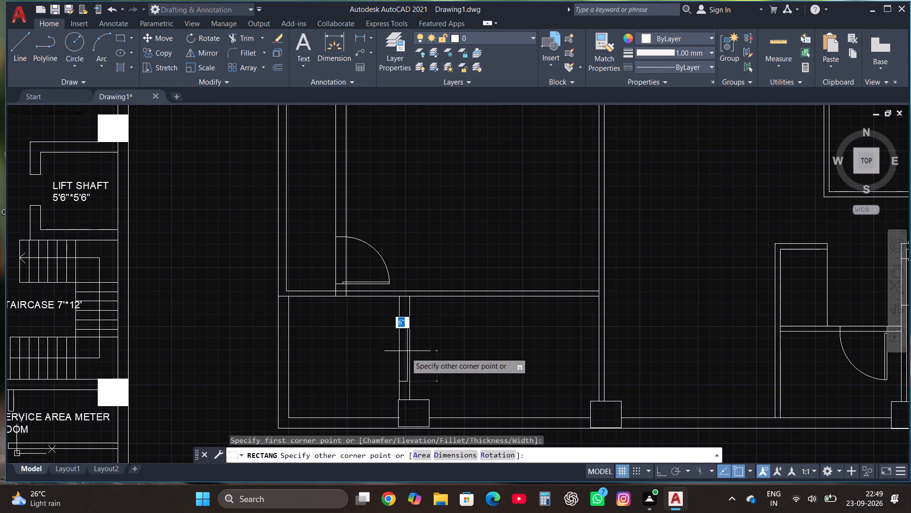
pyautogui.click(412, 325)
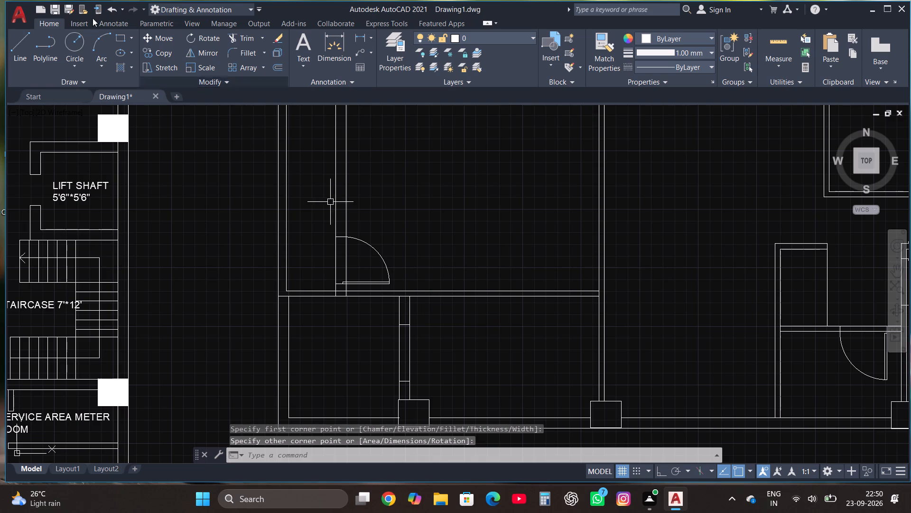
# Draw a centre line between the short sides of the rectangle in the short southwest partition.
pyautogui.click(15, 40)
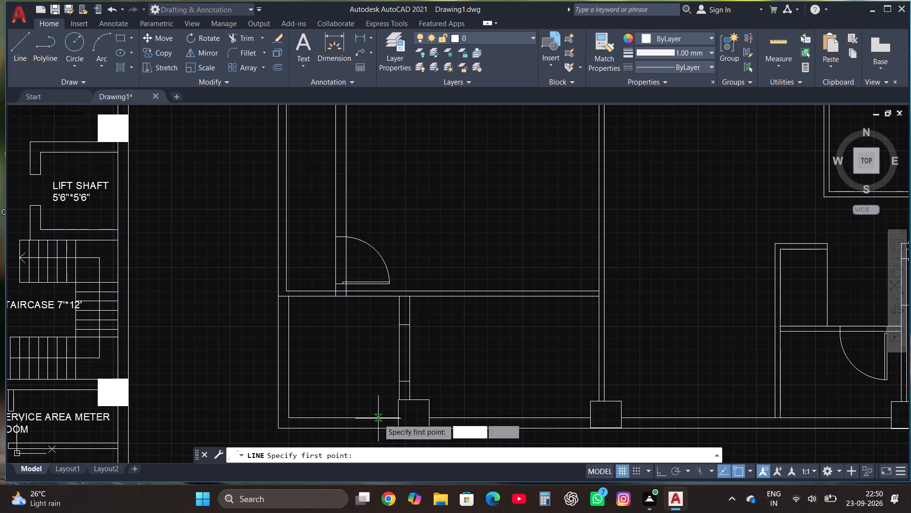
pyautogui.click(401, 381)
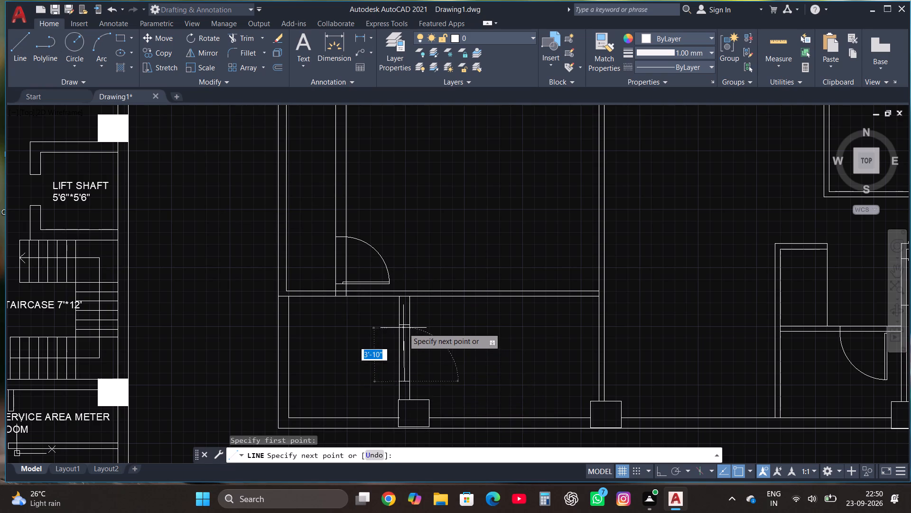
pyautogui.click(405, 324)
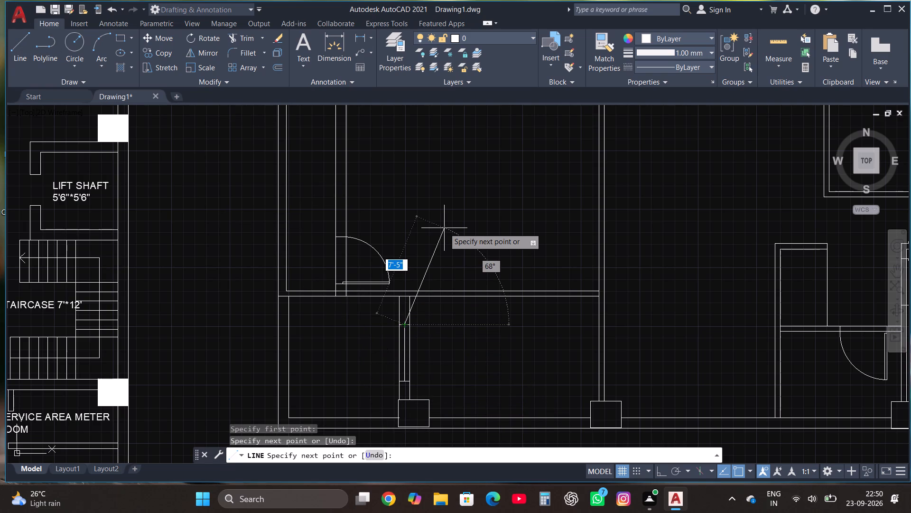
pyautogui.press('Escape')
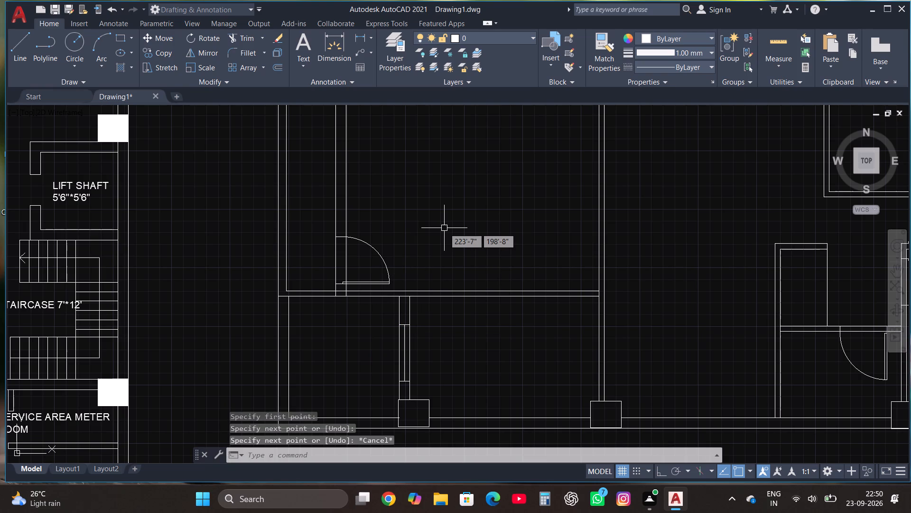
# Draw a window in the south wall below the small toilet room, as a rectangle across the wall thickness with a lengthwise centre line.
pyautogui.click(120, 40)
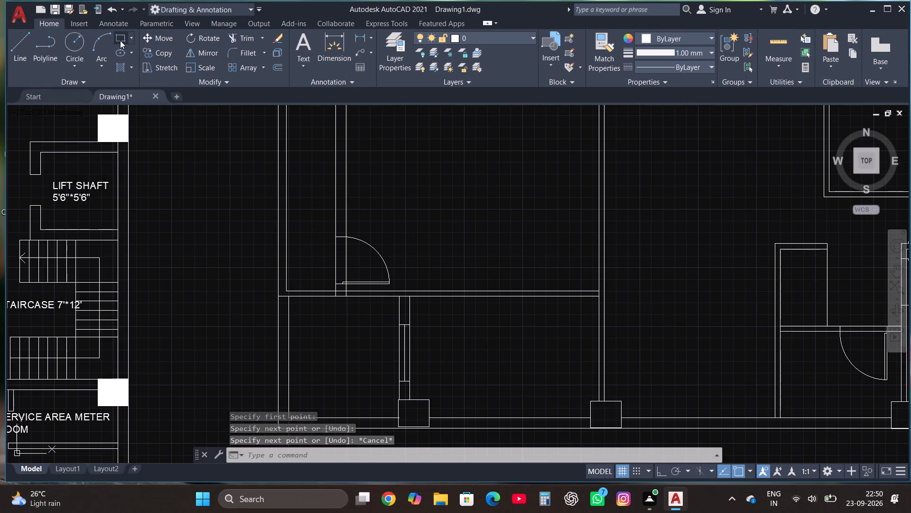
pyautogui.scroll(-2, 260, 223)
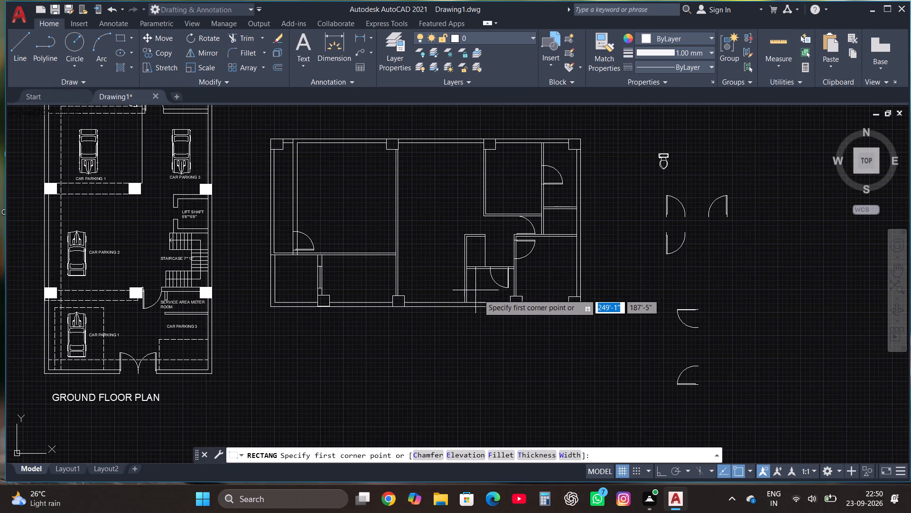
pyautogui.scroll(2, 503, 302)
pyautogui.scroll(1, 429, 299)
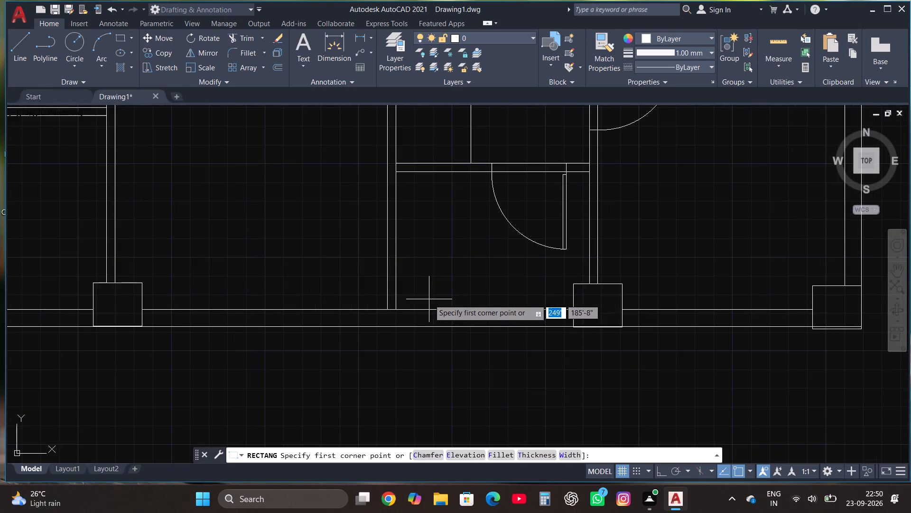
pyautogui.click(444, 309)
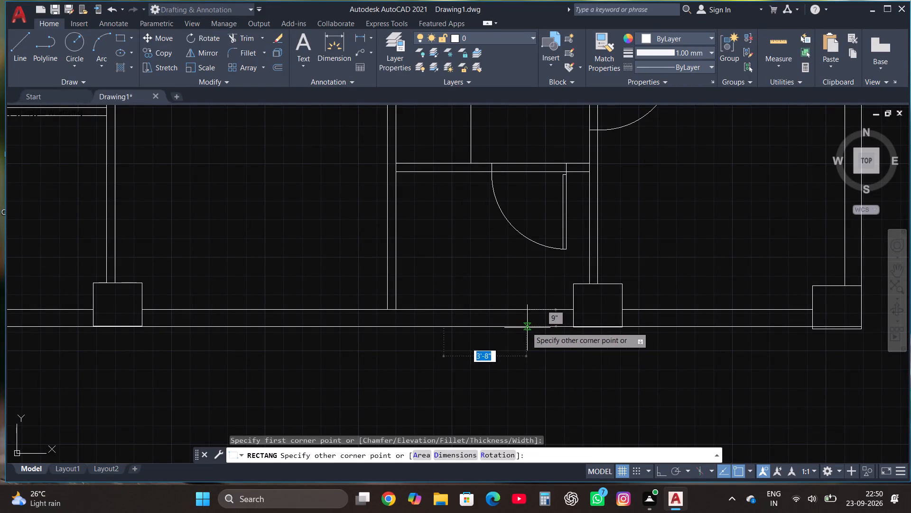
pyautogui.click(538, 327)
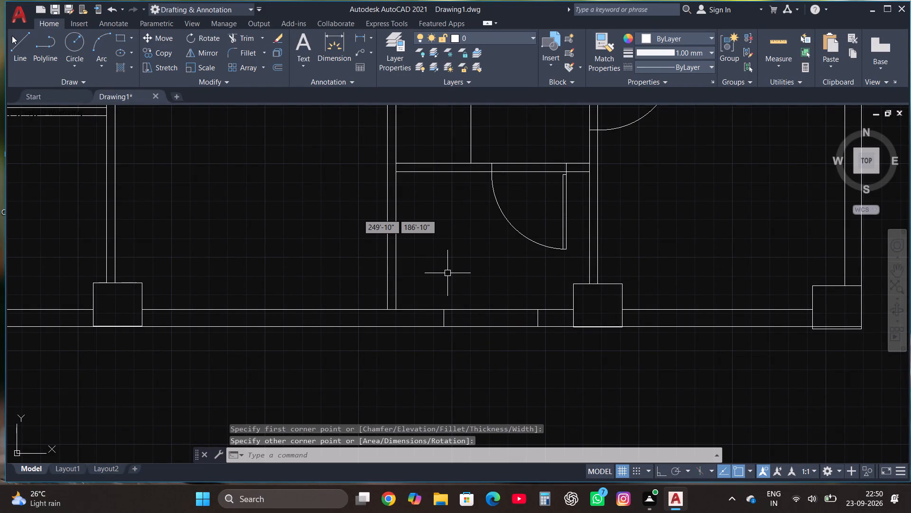
pyautogui.click(12, 36)
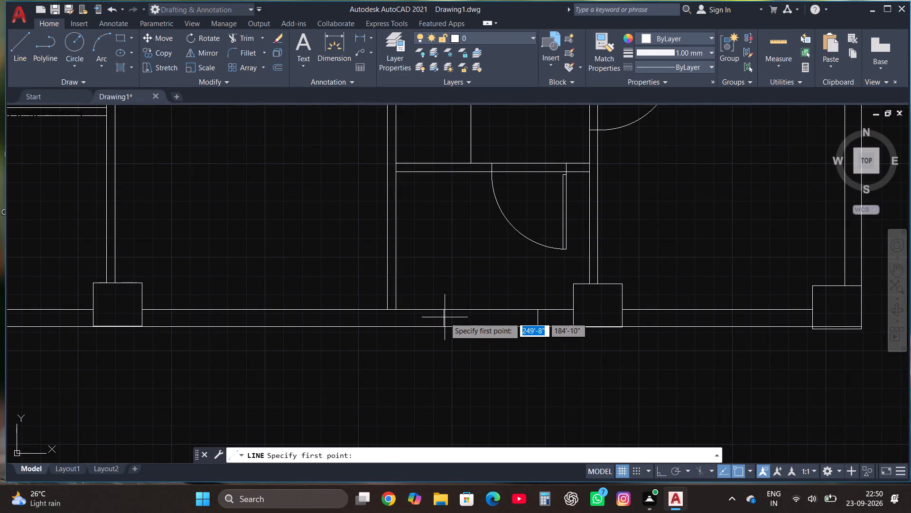
pyautogui.click(445, 317)
pyautogui.click(537, 320)
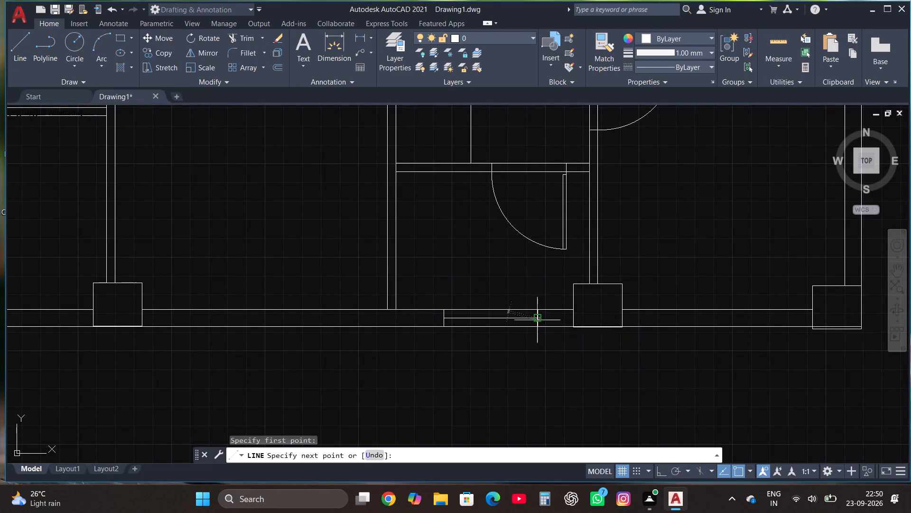
pyautogui.press('Escape')
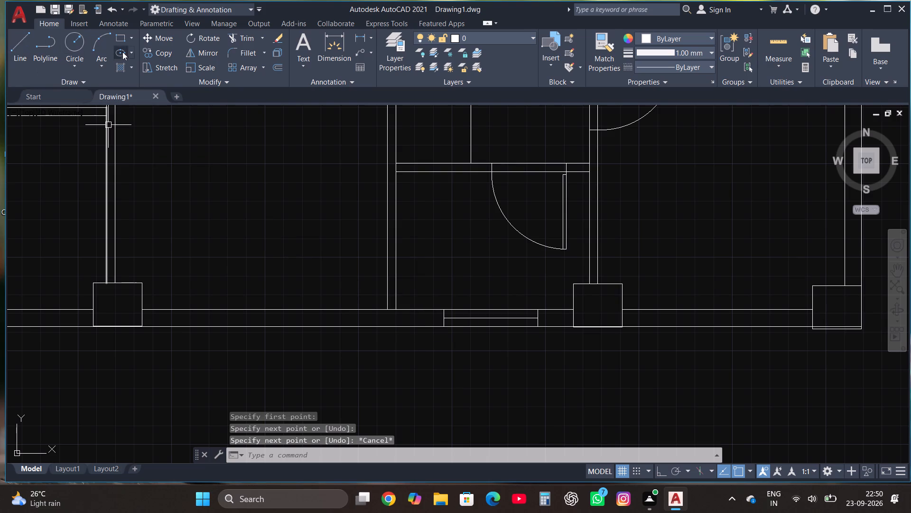
# Draw a window about 5'-1" long in the southeast room's east wall, as a rectangle across the wall thickness with a centre line.
pyautogui.click(119, 40)
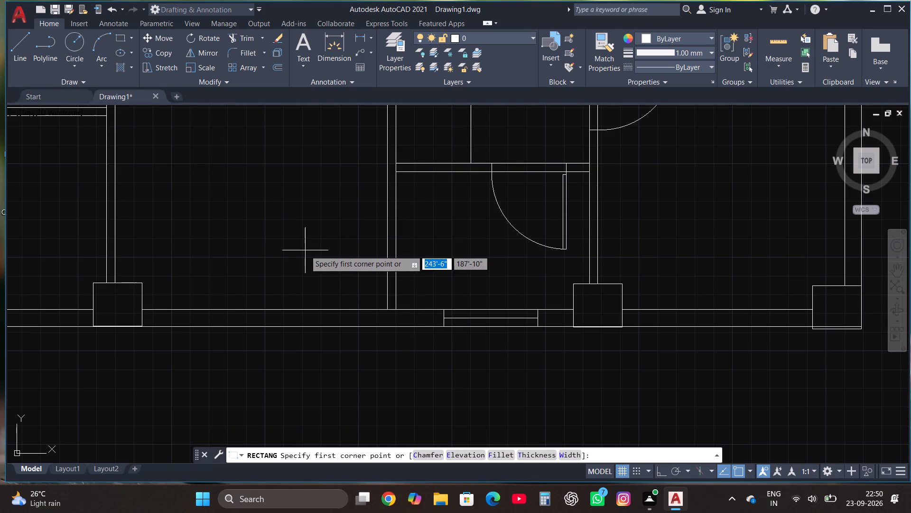
pyautogui.scroll(-1, 307, 250)
pyautogui.scroll(1, 663, 183)
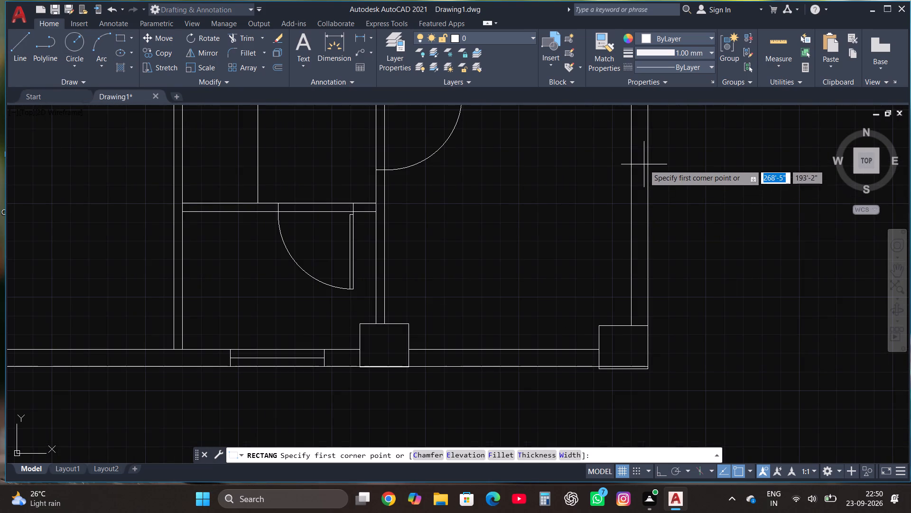
pyautogui.click(632, 128)
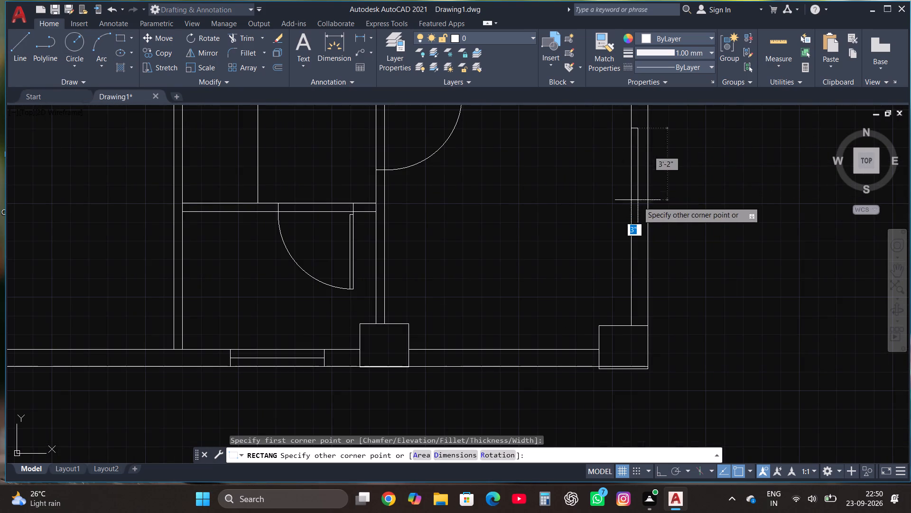
pyautogui.click(647, 243)
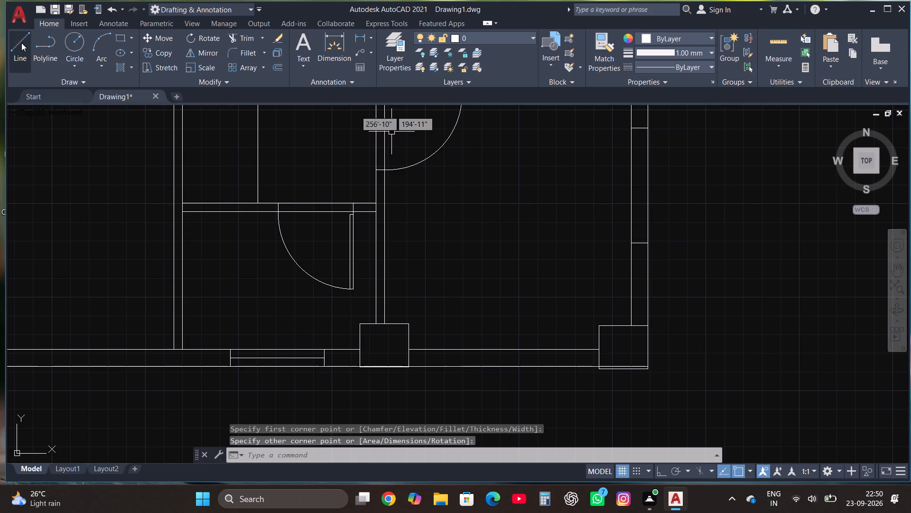
pyautogui.click(19, 45)
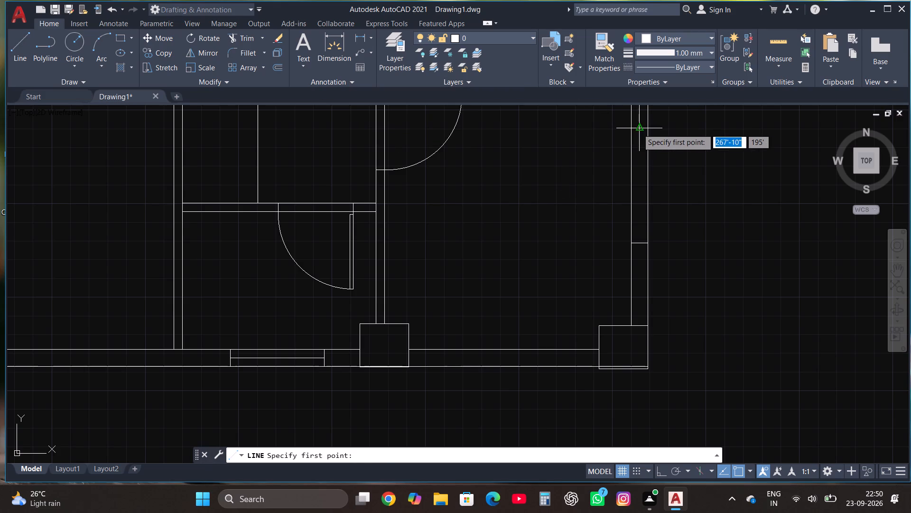
pyautogui.click(638, 129)
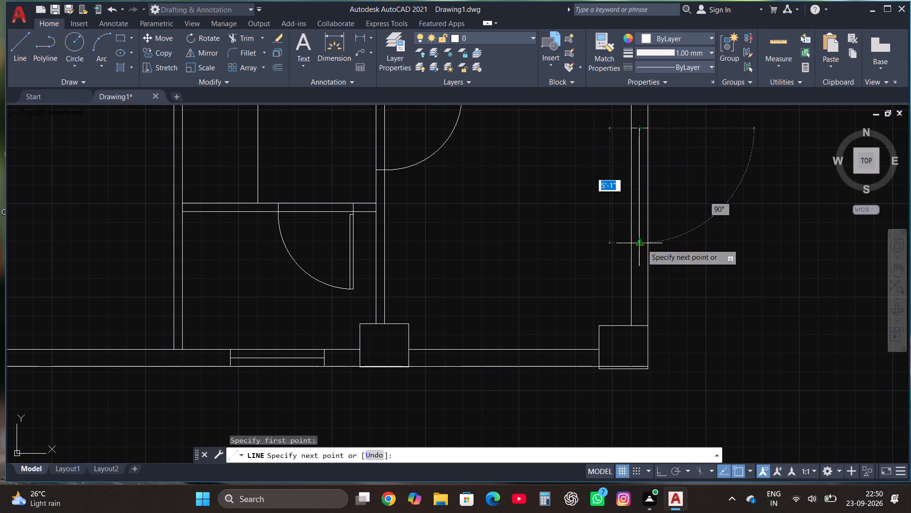
pyautogui.click(641, 244)
pyautogui.press('Escape')
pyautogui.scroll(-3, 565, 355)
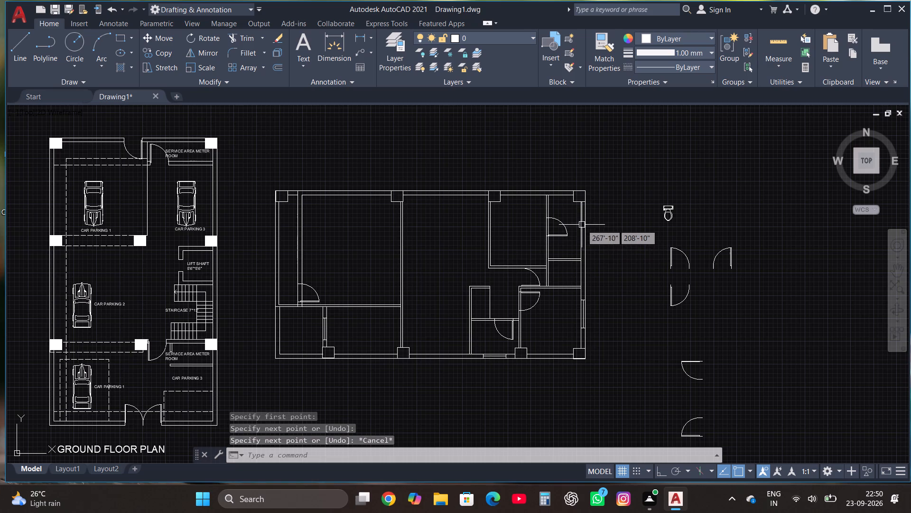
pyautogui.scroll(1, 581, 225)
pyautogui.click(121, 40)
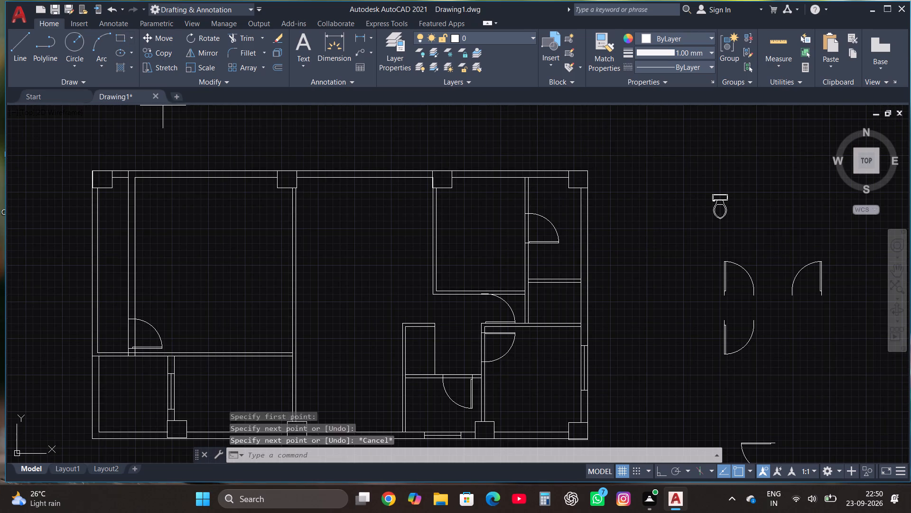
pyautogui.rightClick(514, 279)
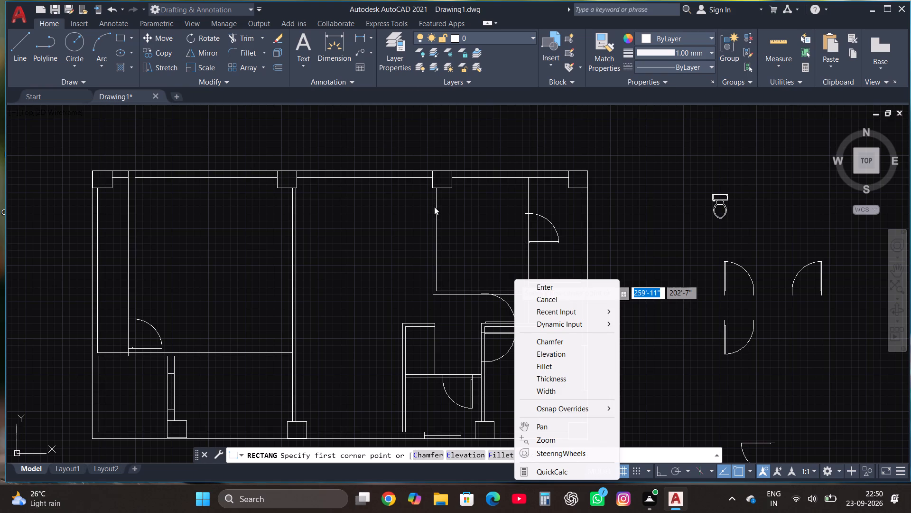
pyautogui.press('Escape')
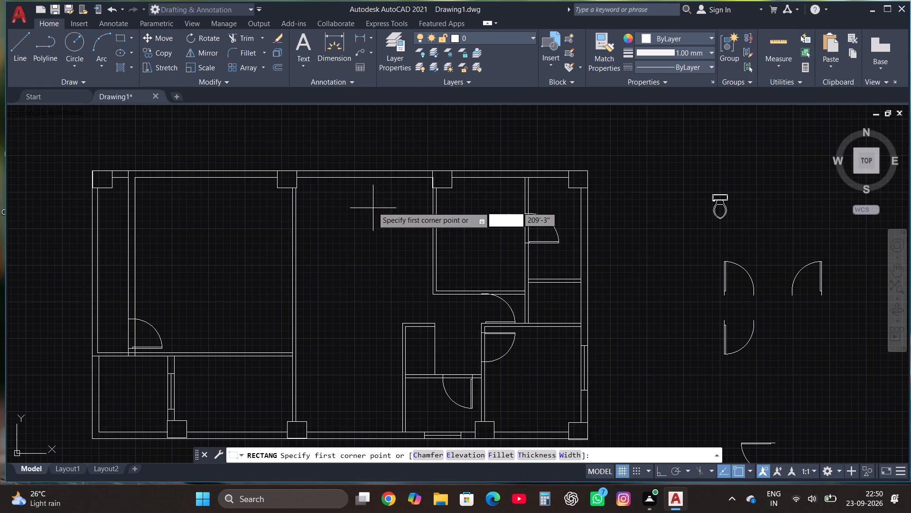
# Draw a small window in the east wall just north of the southeast room, as a rectangle across the wall thickness with a centre line.
pyautogui.click(116, 36)
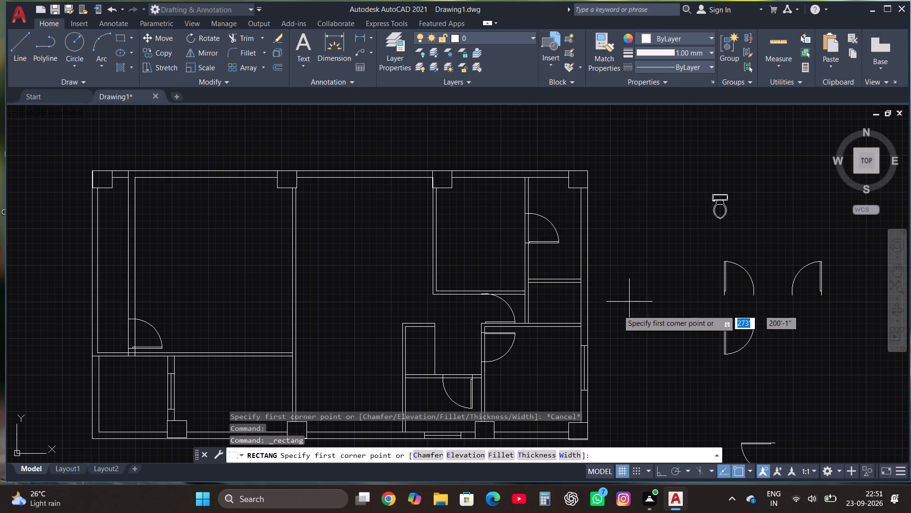
pyautogui.scroll(3, 590, 307)
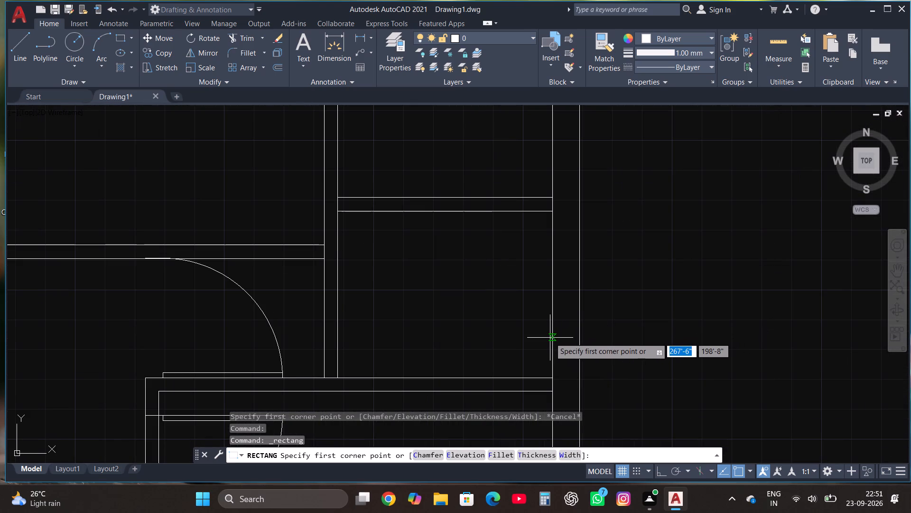
pyautogui.click(551, 339)
pyautogui.click(580, 260)
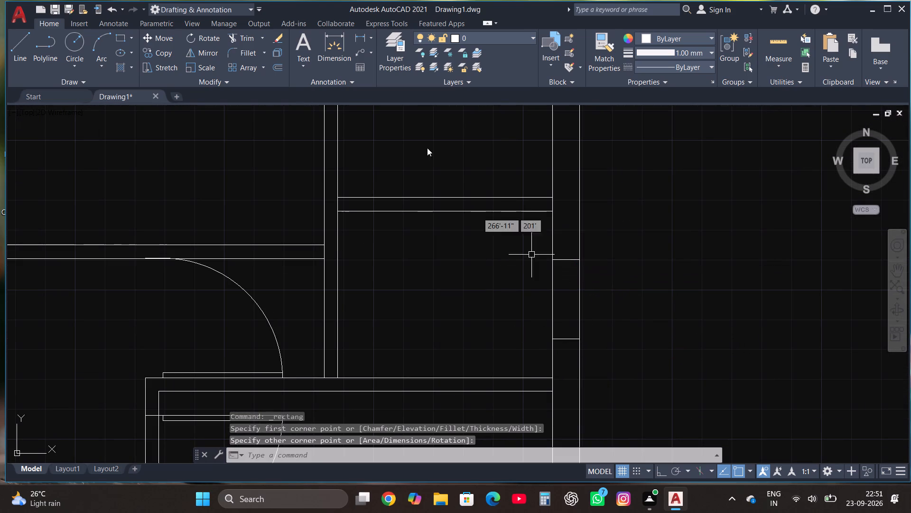
pyautogui.click(18, 42)
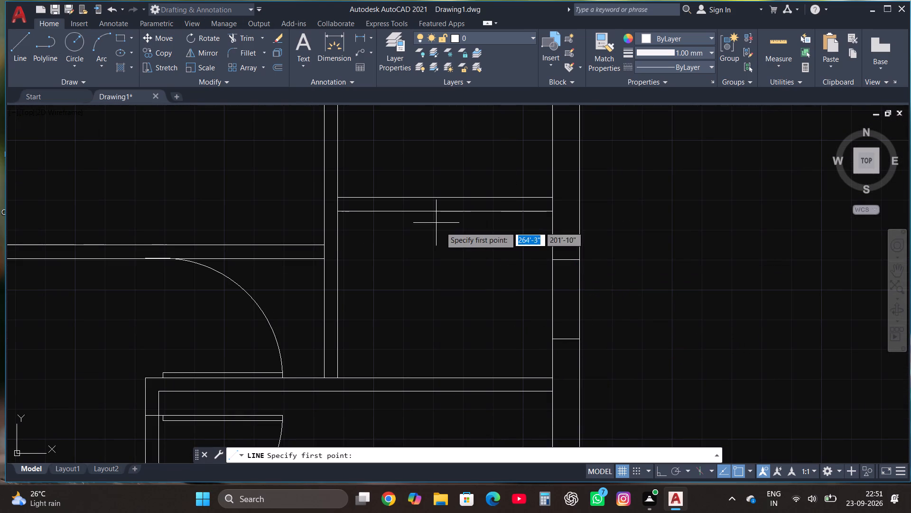
pyautogui.click(567, 259)
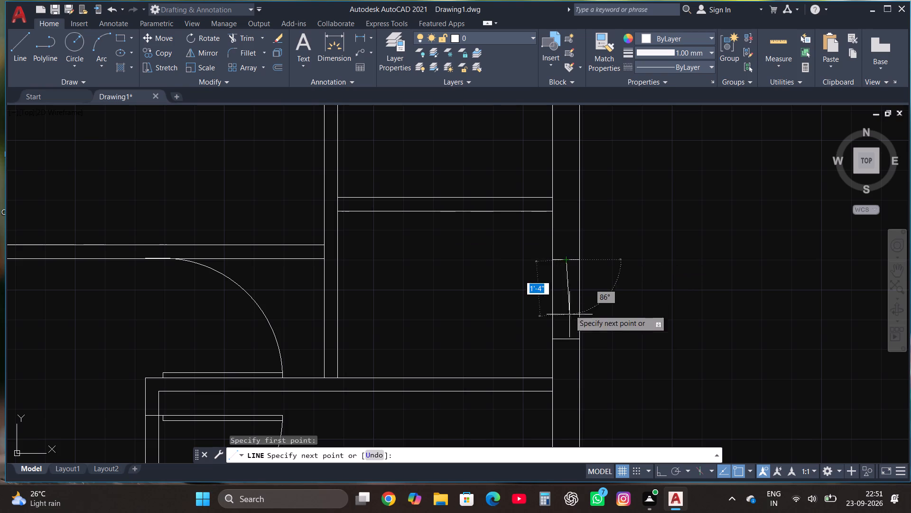
pyautogui.click(565, 338)
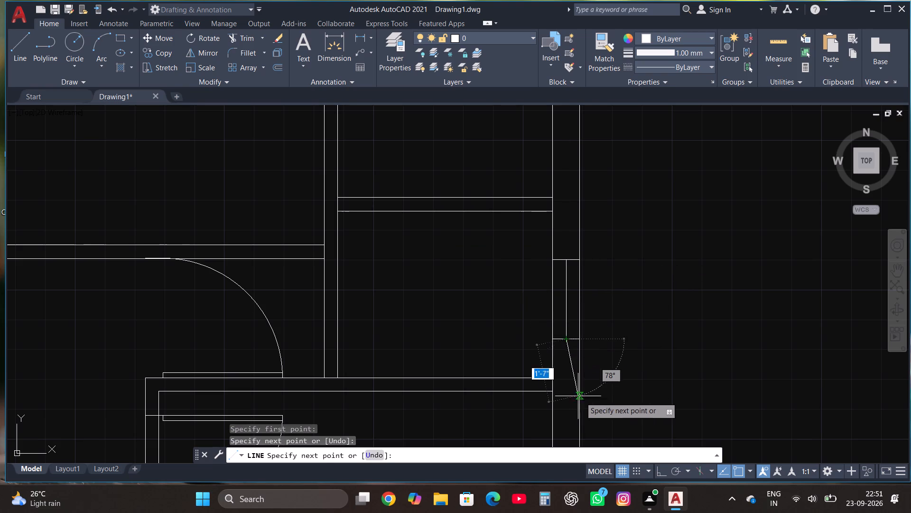
pyautogui.press('Escape')
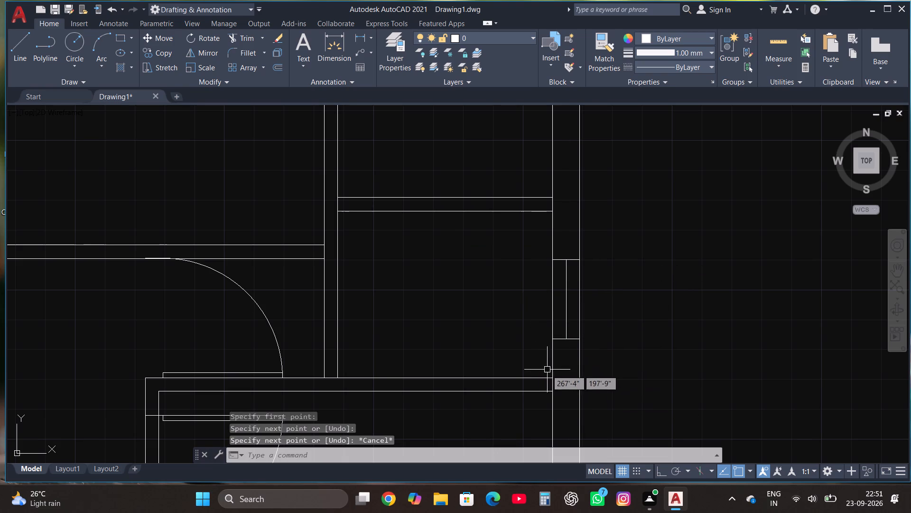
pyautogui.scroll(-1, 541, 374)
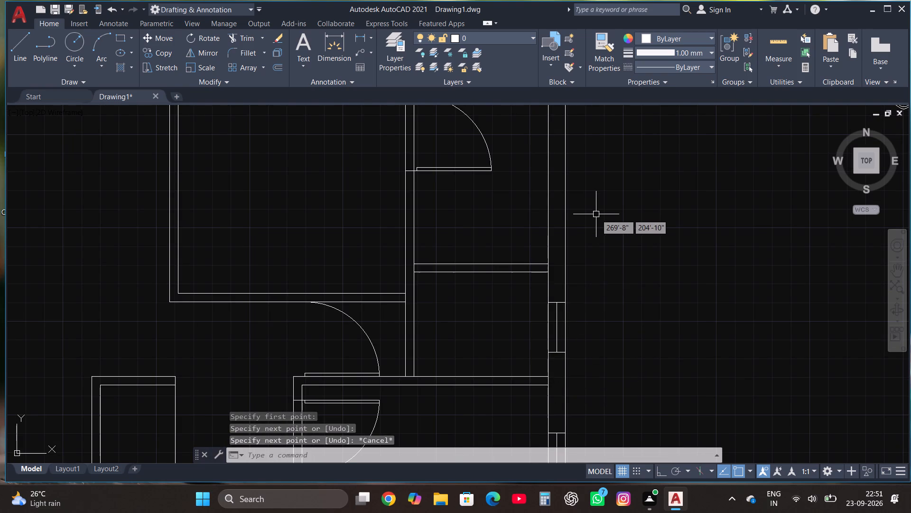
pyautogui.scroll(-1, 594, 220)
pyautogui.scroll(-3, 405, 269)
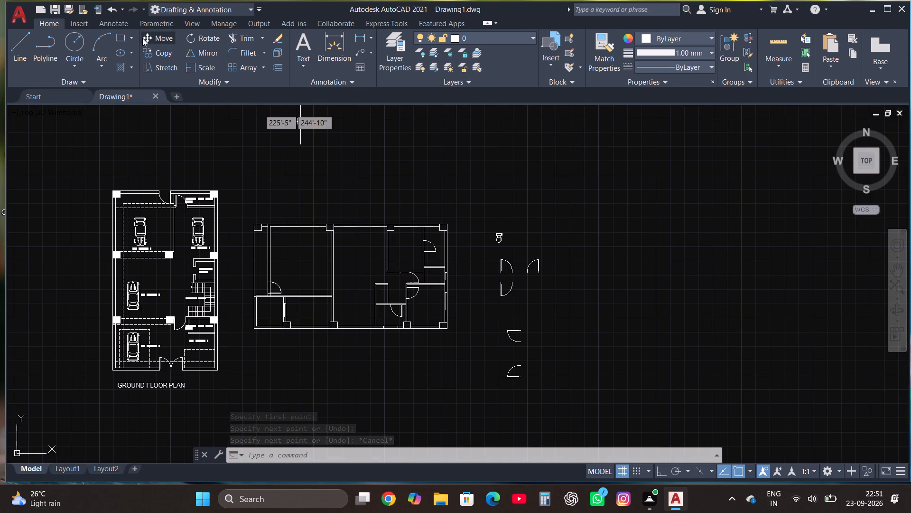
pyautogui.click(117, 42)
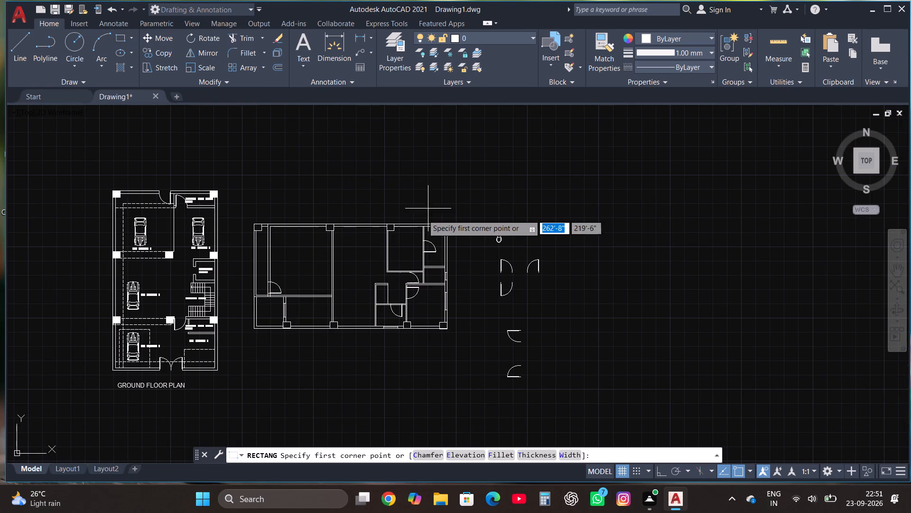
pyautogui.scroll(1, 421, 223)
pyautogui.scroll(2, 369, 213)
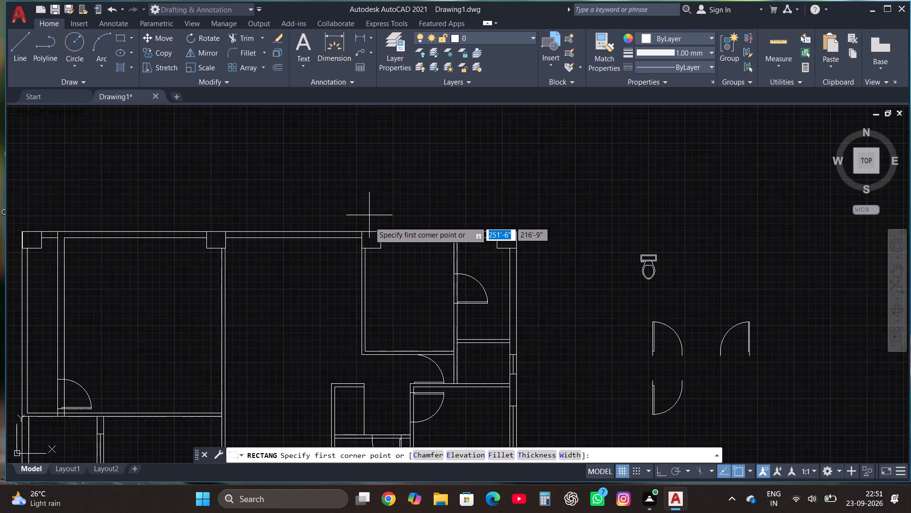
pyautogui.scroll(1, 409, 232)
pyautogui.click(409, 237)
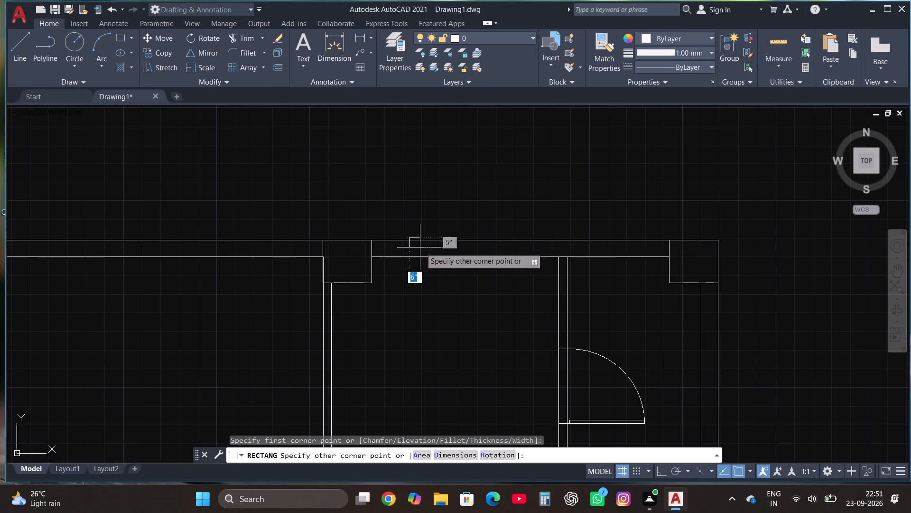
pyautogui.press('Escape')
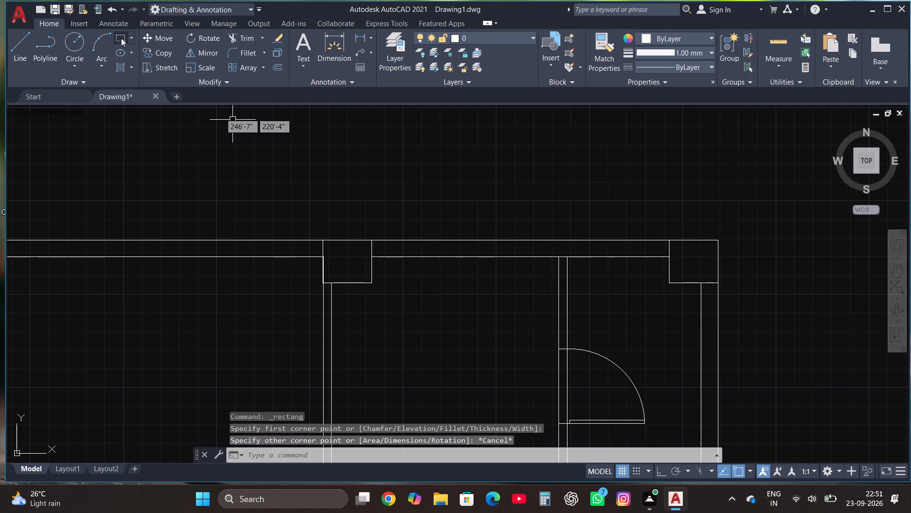
# Draw a window in the north wall of the room beside the northeast partition, as a rectangle across the wall thickness with a centre line.
pyautogui.click(121, 38)
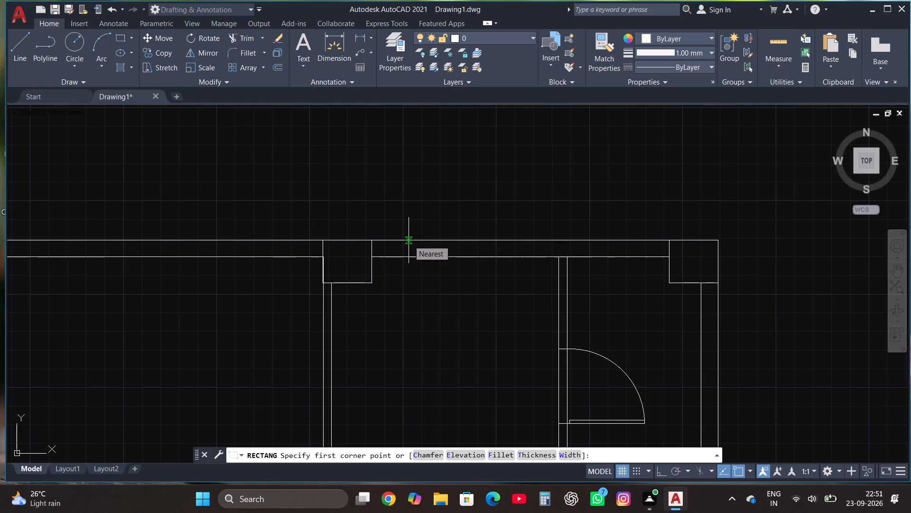
pyautogui.click(409, 240)
pyautogui.click(536, 256)
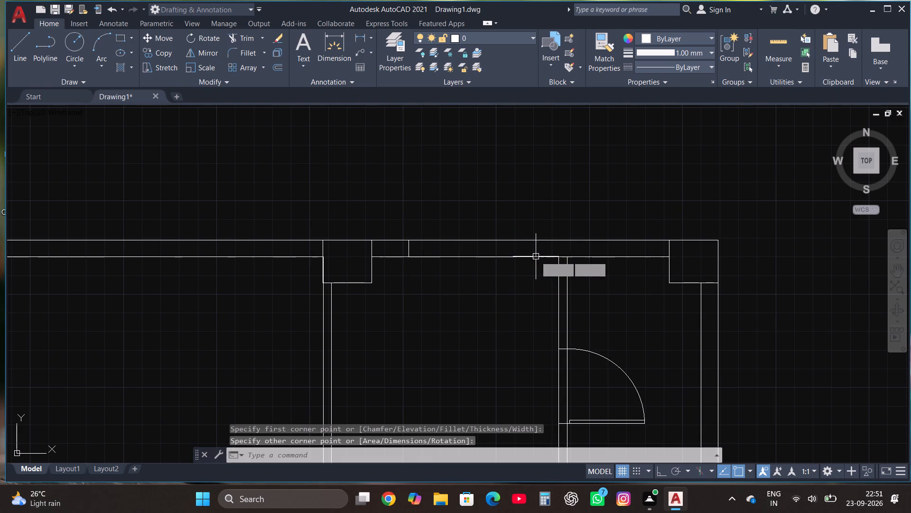
pyautogui.click(24, 43)
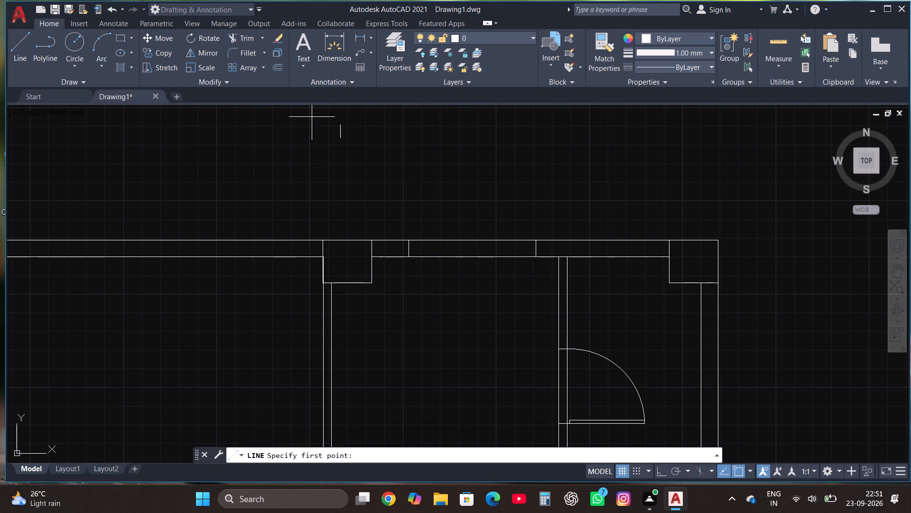
pyautogui.click(410, 249)
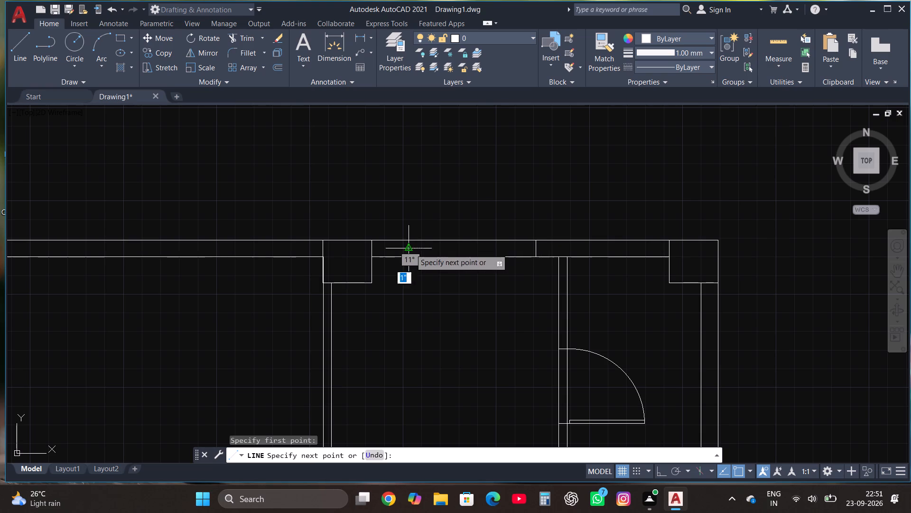
pyautogui.click(535, 248)
pyautogui.press('Escape')
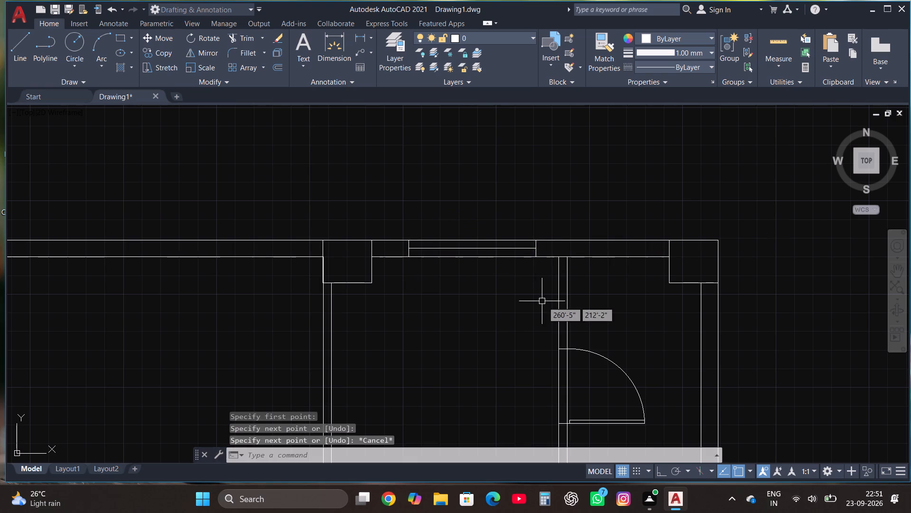
pyautogui.scroll(-3, 543, 306)
pyautogui.scroll(2, 437, 308)
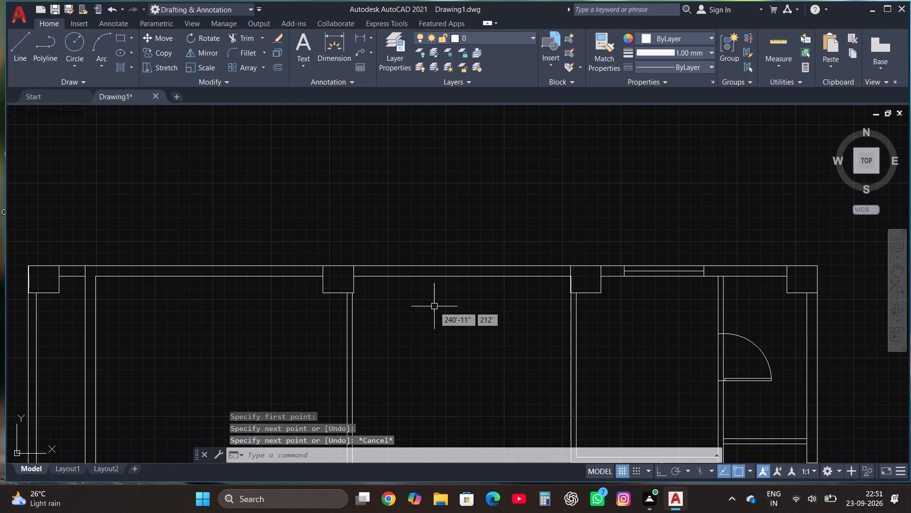
# Draw a window about 7'-6" long in the middle room's north wall, as a rectangle across the wall thickness with a centre line.
pyautogui.click(117, 38)
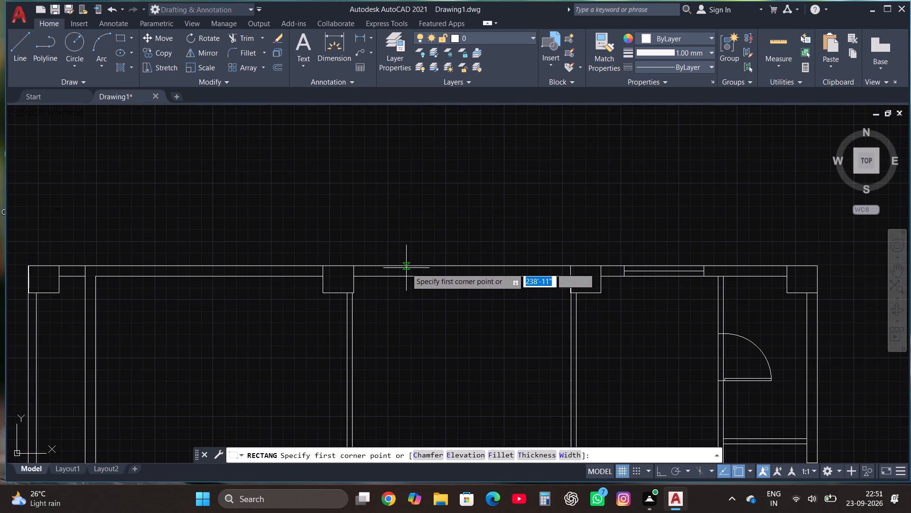
pyautogui.click(404, 267)
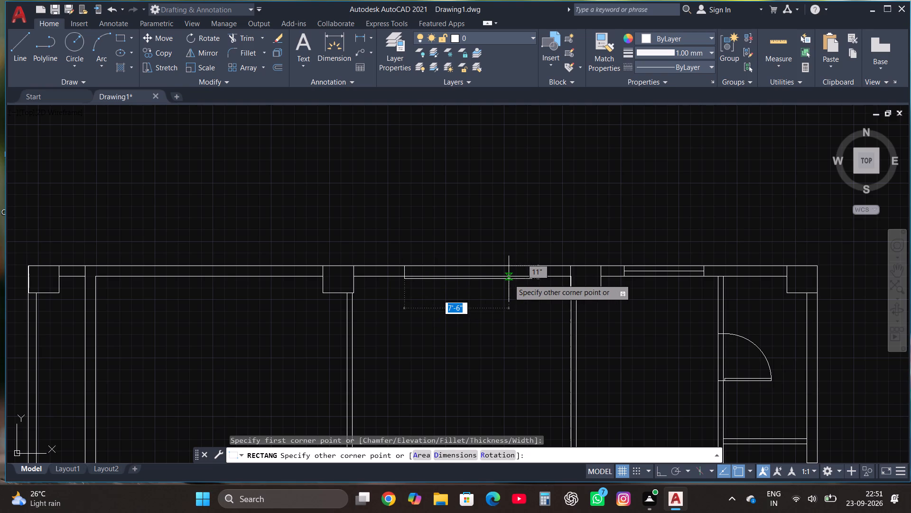
pyautogui.click(509, 279)
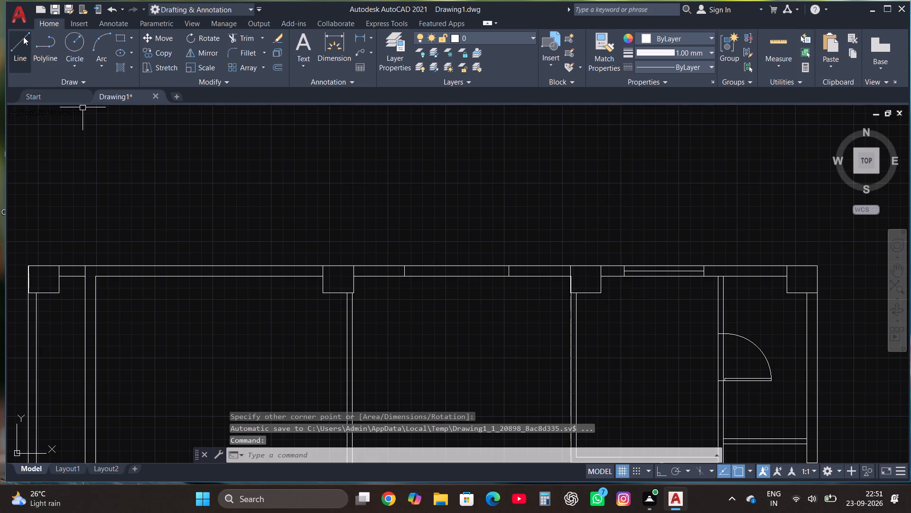
pyautogui.click(23, 37)
pyautogui.scroll(1, 421, 274)
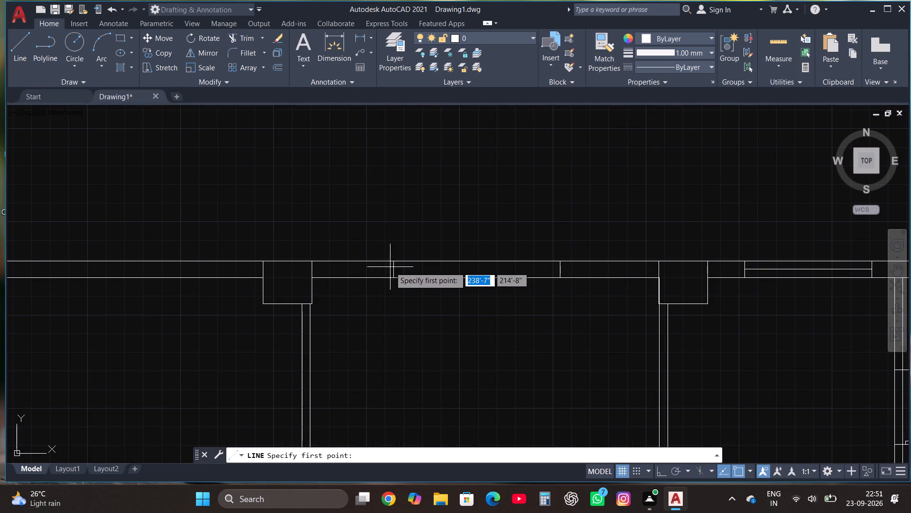
pyautogui.click(392, 269)
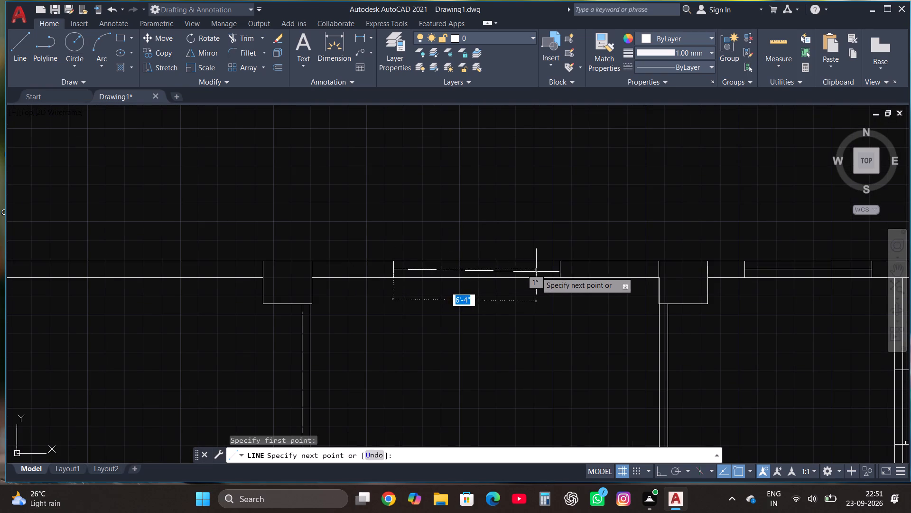
pyautogui.click(561, 269)
pyautogui.press('Escape')
pyautogui.scroll(-2, 559, 322)
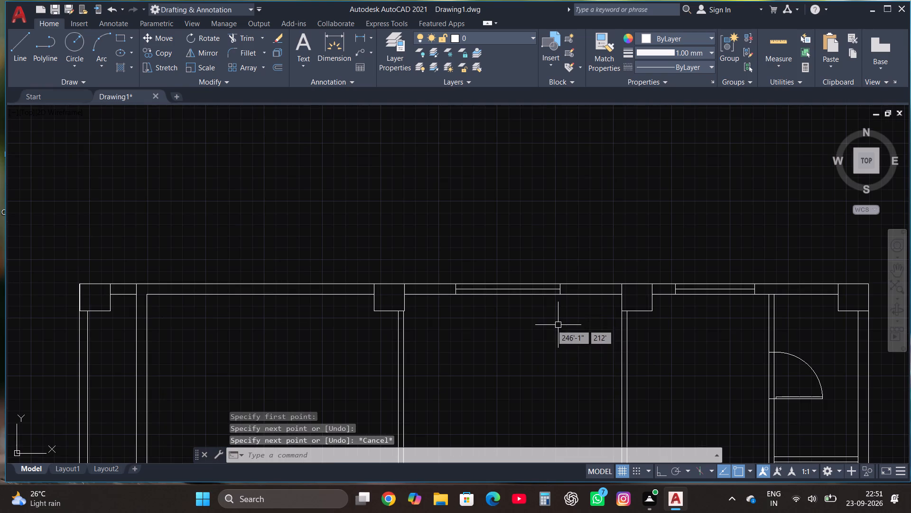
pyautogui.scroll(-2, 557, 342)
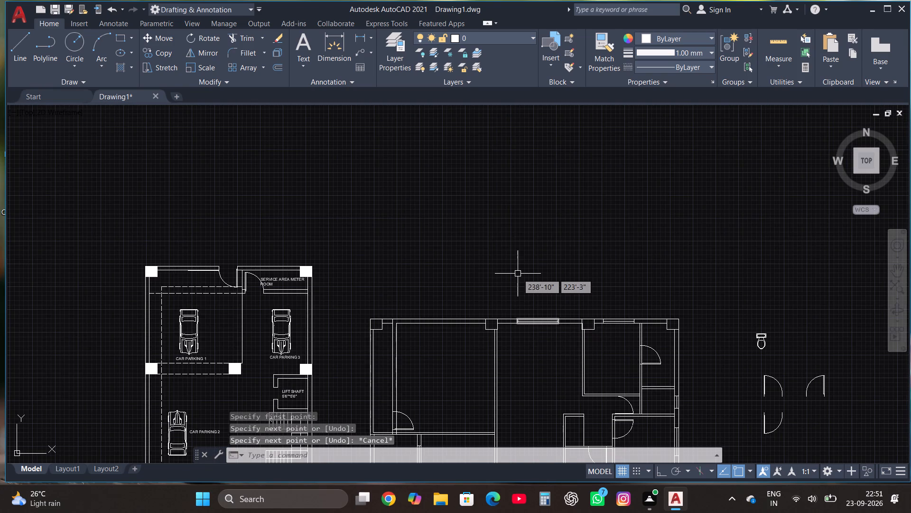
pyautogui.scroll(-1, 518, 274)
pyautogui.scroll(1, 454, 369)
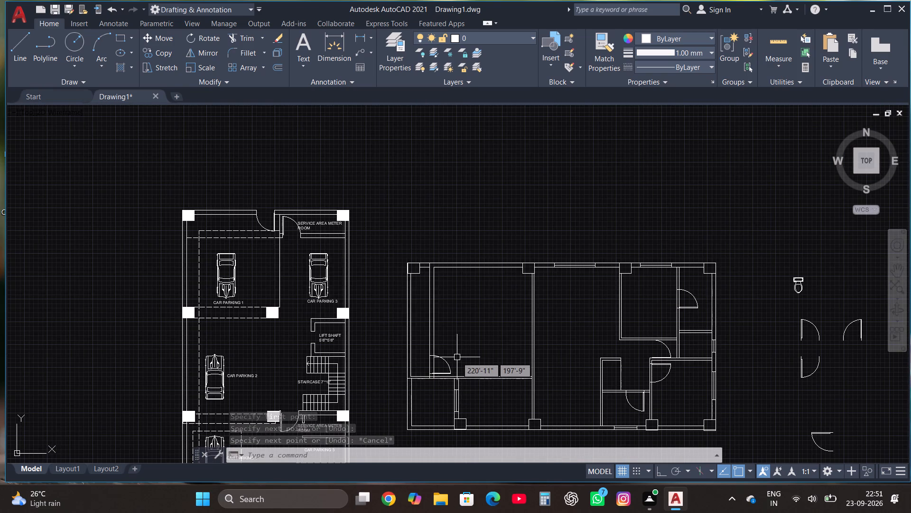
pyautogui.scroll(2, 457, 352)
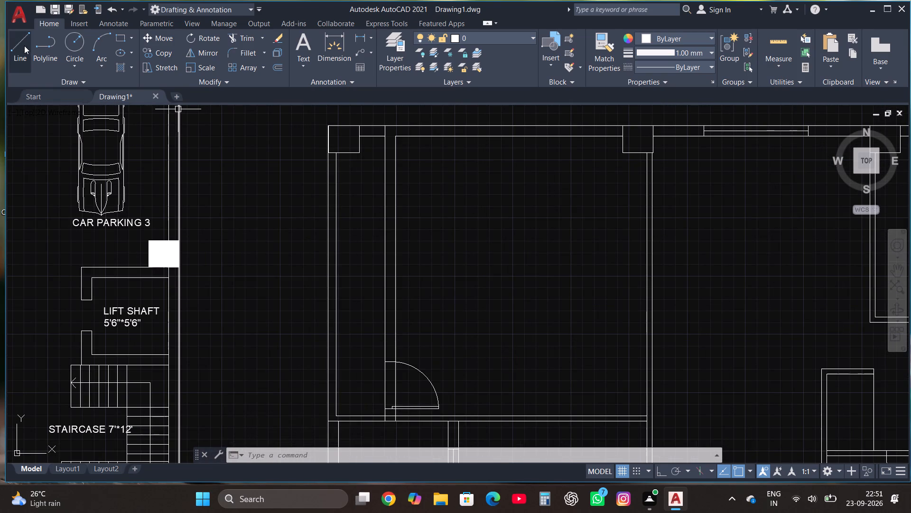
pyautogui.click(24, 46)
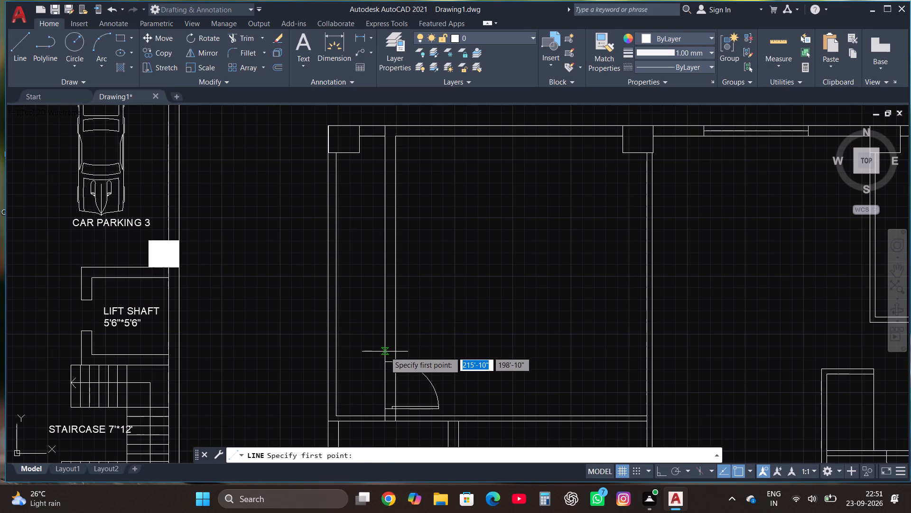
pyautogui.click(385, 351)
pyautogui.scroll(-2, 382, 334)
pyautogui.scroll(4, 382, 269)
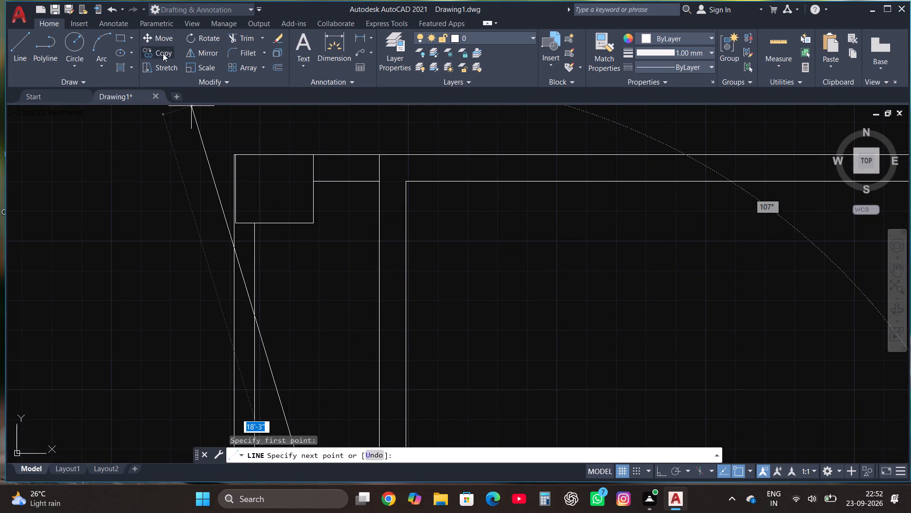
# Draw a window rectangle about 9" by 12'-11" within the northwest room's west partition, starting just north of its door.
pyautogui.click(120, 39)
pyautogui.scroll(-2, 313, 255)
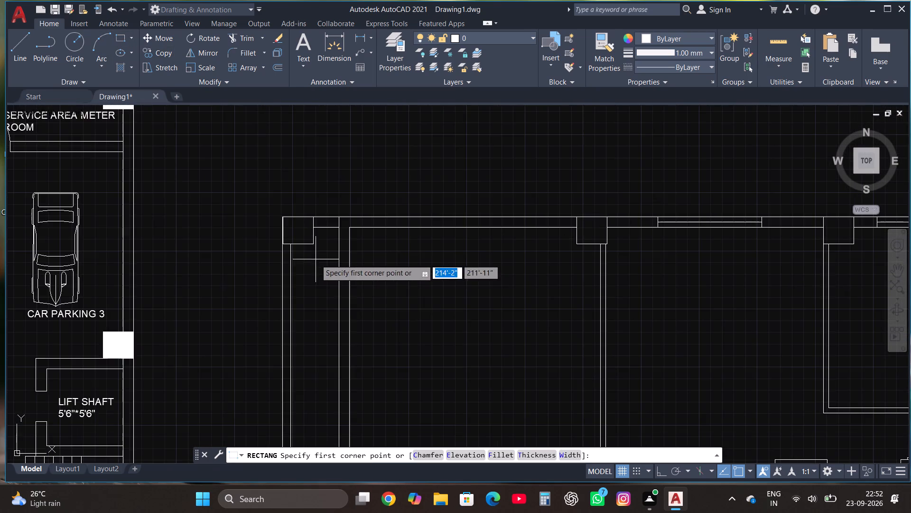
pyautogui.scroll(-2, 326, 289)
pyautogui.scroll(3, 335, 342)
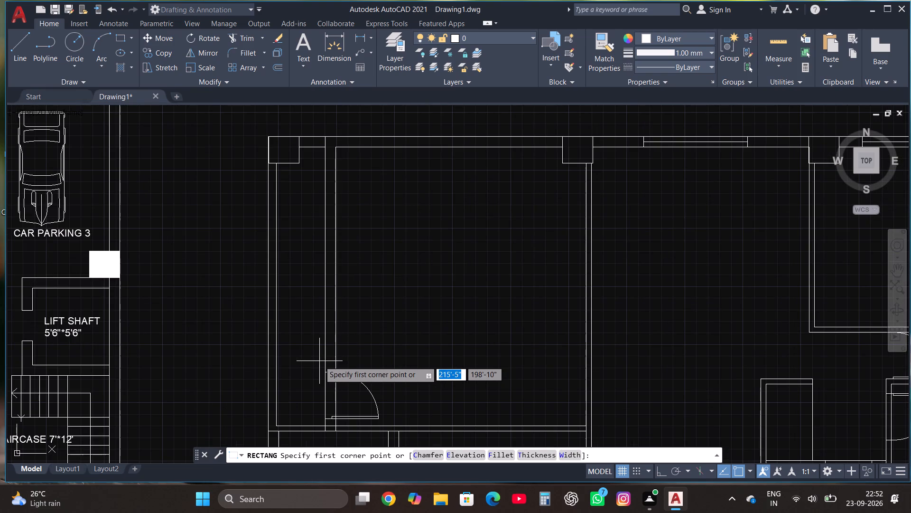
pyautogui.click(326, 364)
pyautogui.scroll(2, 350, 187)
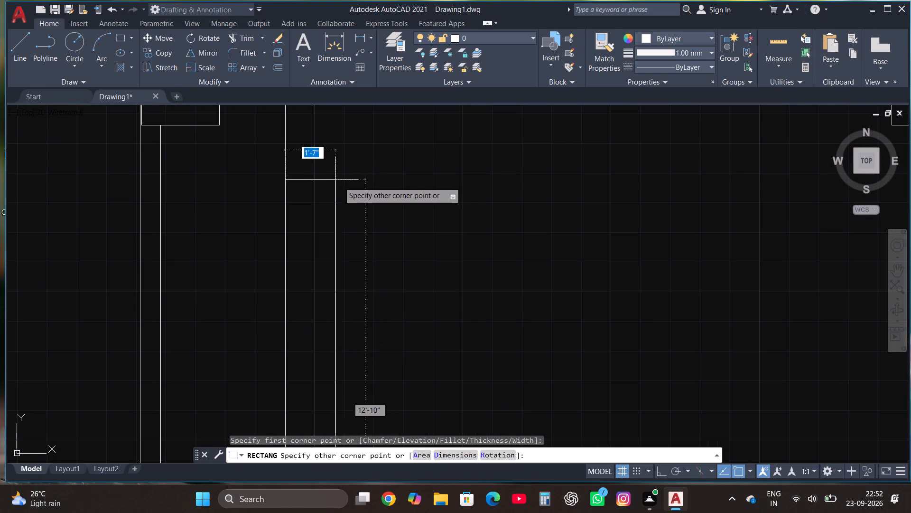
pyautogui.scroll(-1, 330, 164)
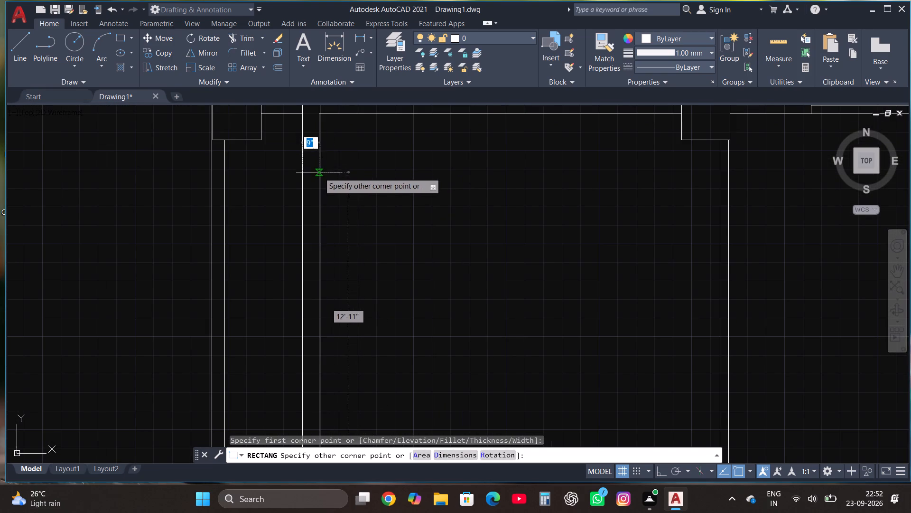
pyautogui.click(319, 173)
# Draw a lengthwise centre line between the short sides of the window rectangle in the northwest room's west partition.
pyautogui.click(20, 41)
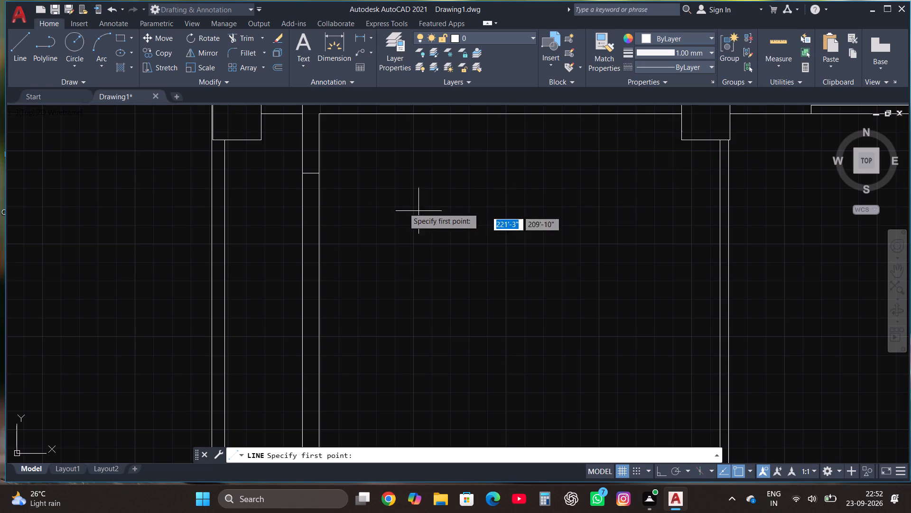
pyautogui.click(310, 173)
pyautogui.scroll(-2, 307, 175)
pyautogui.scroll(1, 312, 298)
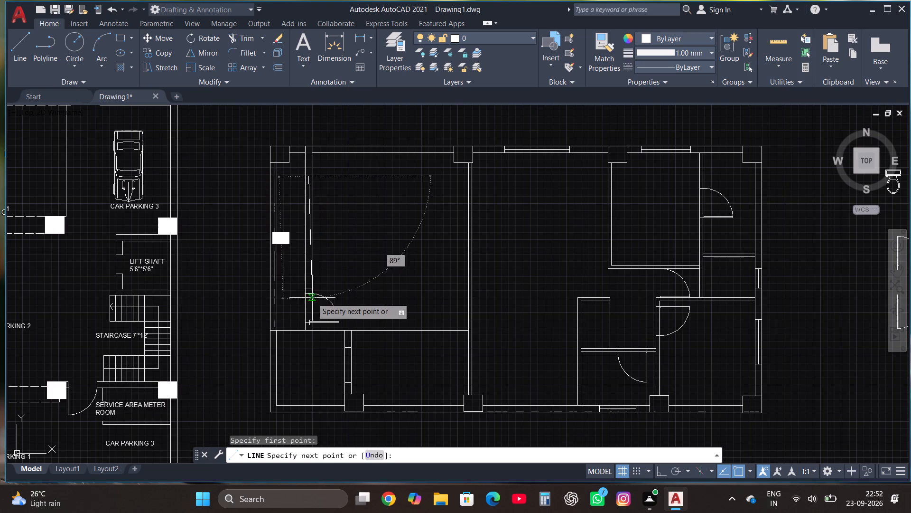
pyautogui.scroll(2, 312, 298)
pyautogui.click(303, 274)
pyautogui.press('Escape')
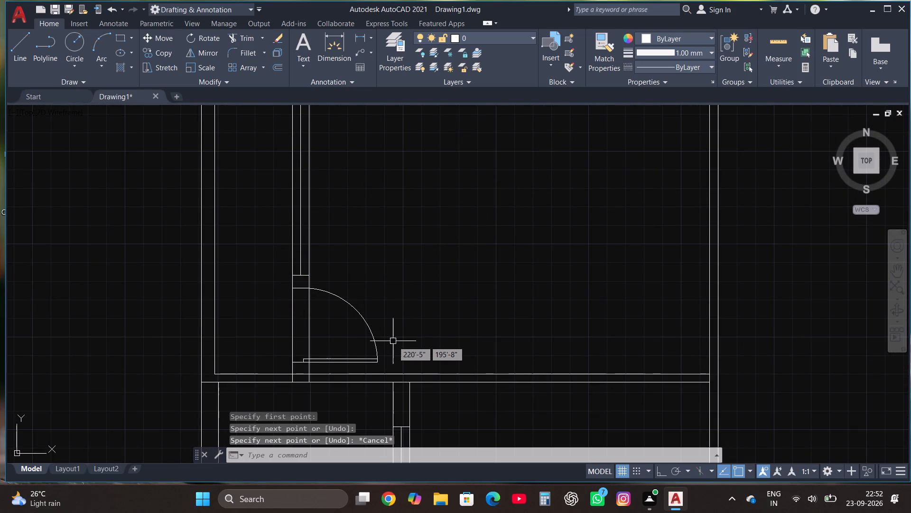
# Trim the wall lines crossing the door opening in the northwest room's west partition.
pyautogui.scroll(-2, 596, 316)
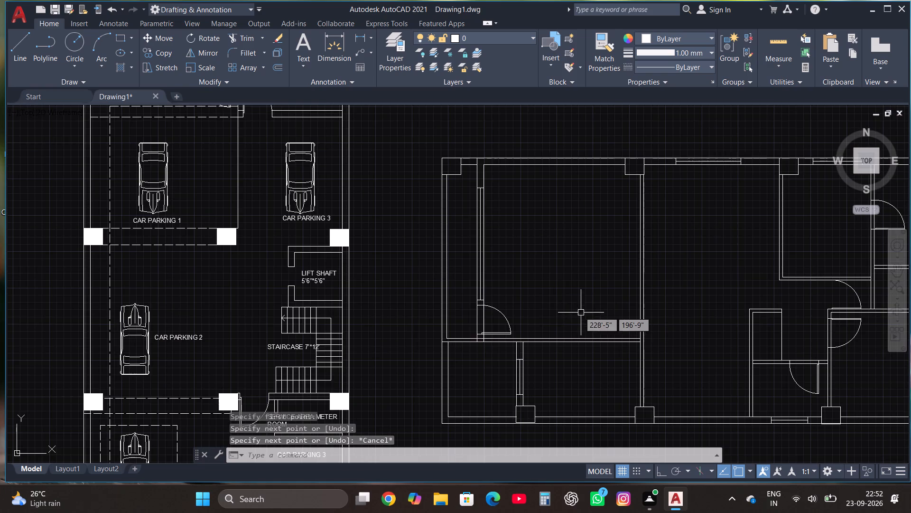
pyautogui.scroll(-1, 418, 346)
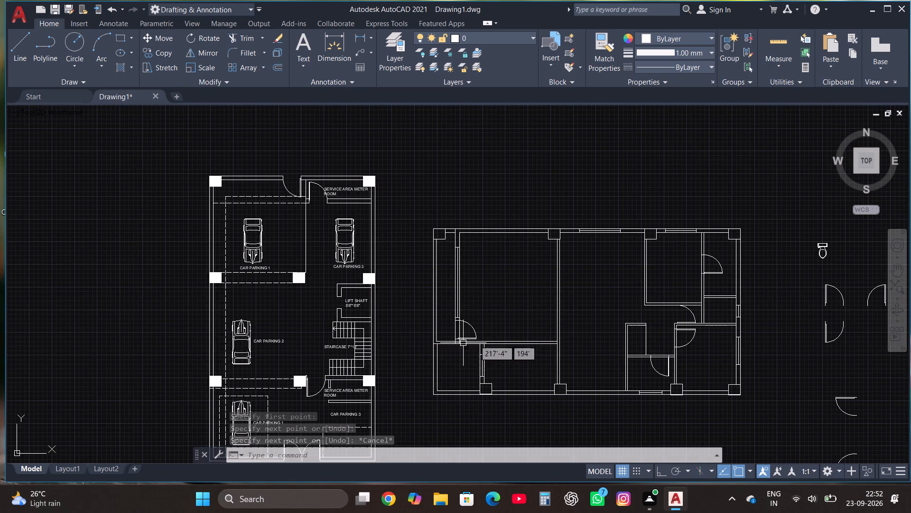
pyautogui.scroll(2, 565, 291)
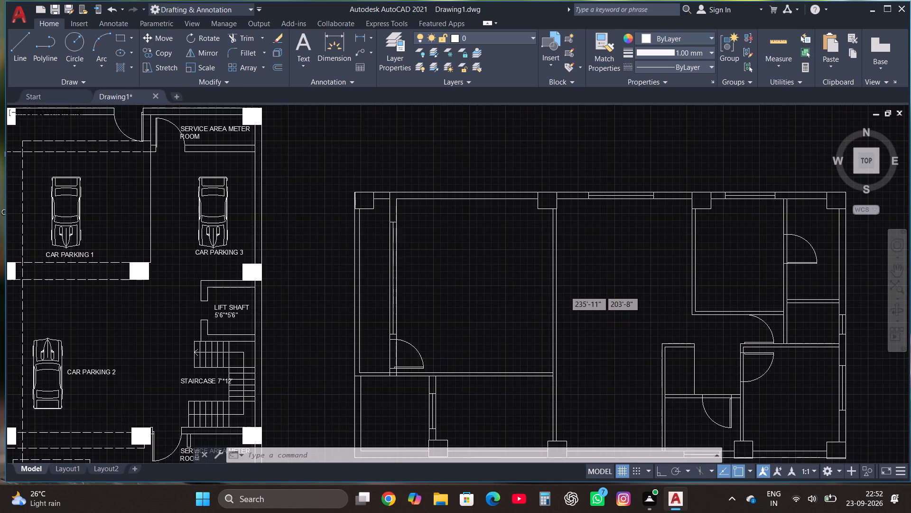
pyautogui.scroll(-1, 565, 291)
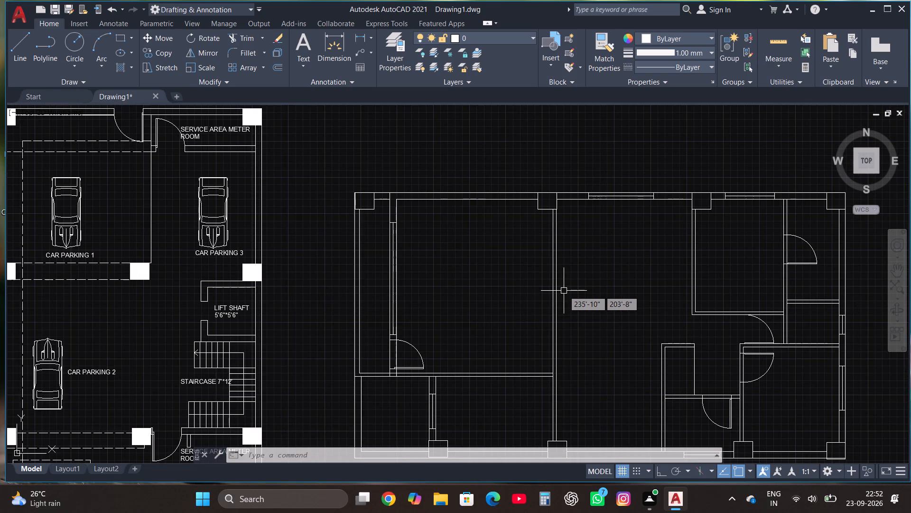
pyautogui.click(241, 37)
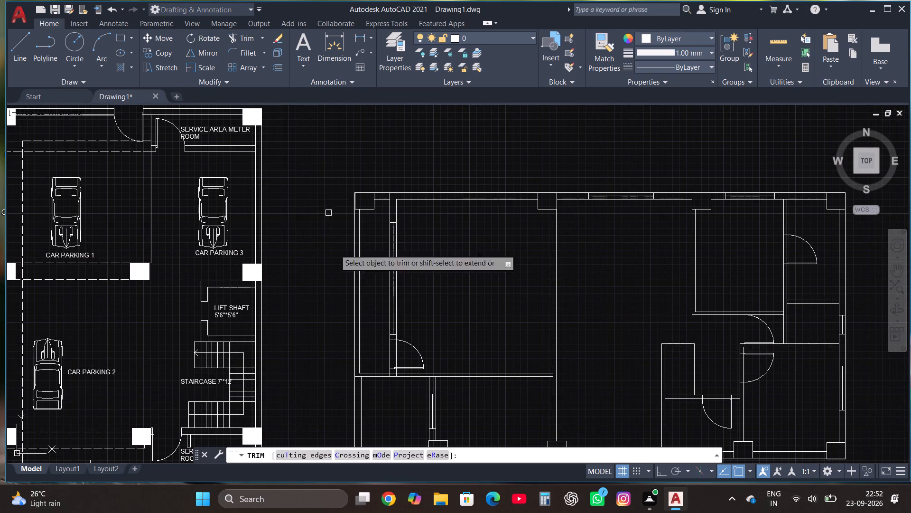
pyautogui.click(401, 351)
pyautogui.click(392, 351)
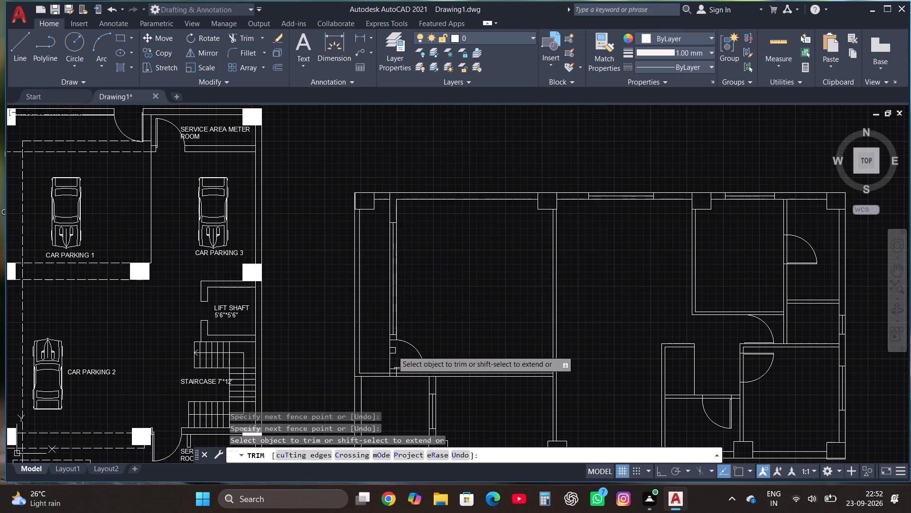
pyautogui.click(388, 355)
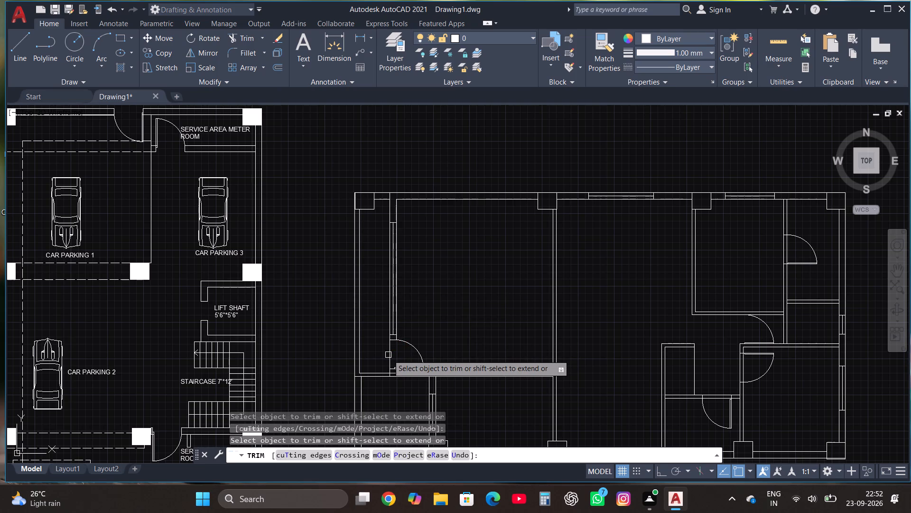
pyautogui.click(388, 355)
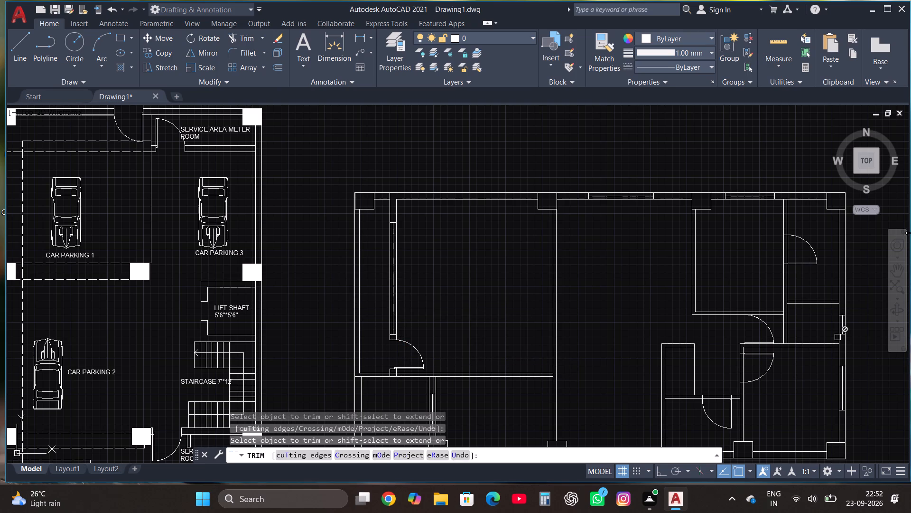
# Trim the wall lines across the door openings of the small northeast room, the southeast room and the small toilet room beside it.
pyautogui.click(785, 249)
pyautogui.click(785, 250)
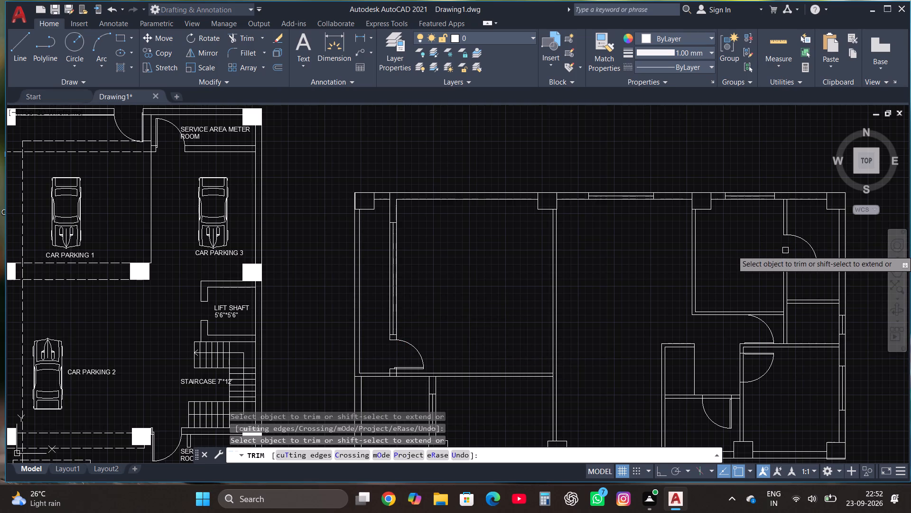
pyautogui.click(748, 368)
pyautogui.click(731, 361)
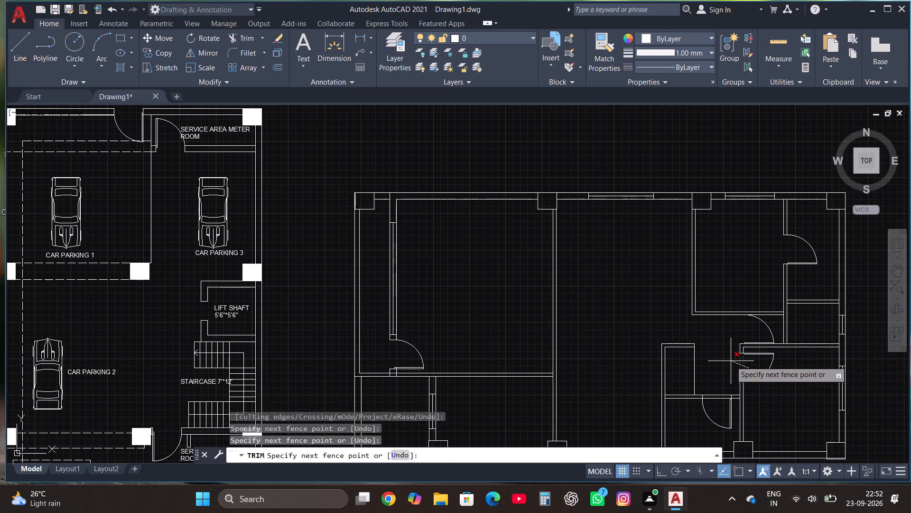
pyautogui.click(713, 406)
pyautogui.click(710, 386)
pyautogui.scroll(-2, 709, 383)
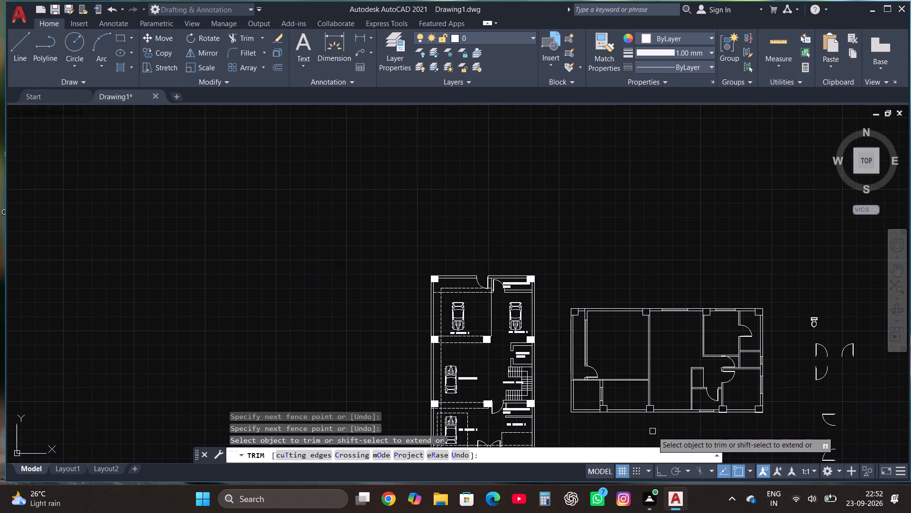
# Draw a diagonal line across the northwest room from the southwest corner below its door to the outer corner of the northeast column.
pyautogui.press('Escape')
pyautogui.scroll(-1, 587, 411)
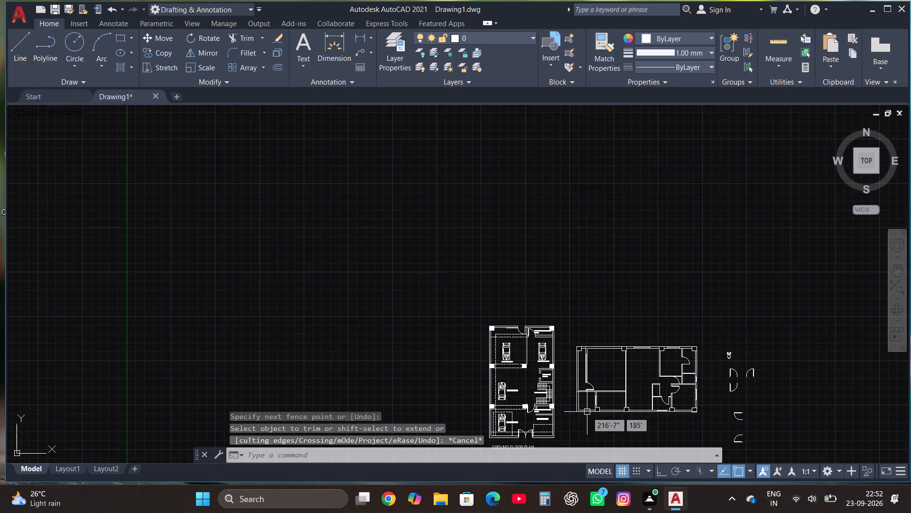
pyautogui.scroll(2, 624, 365)
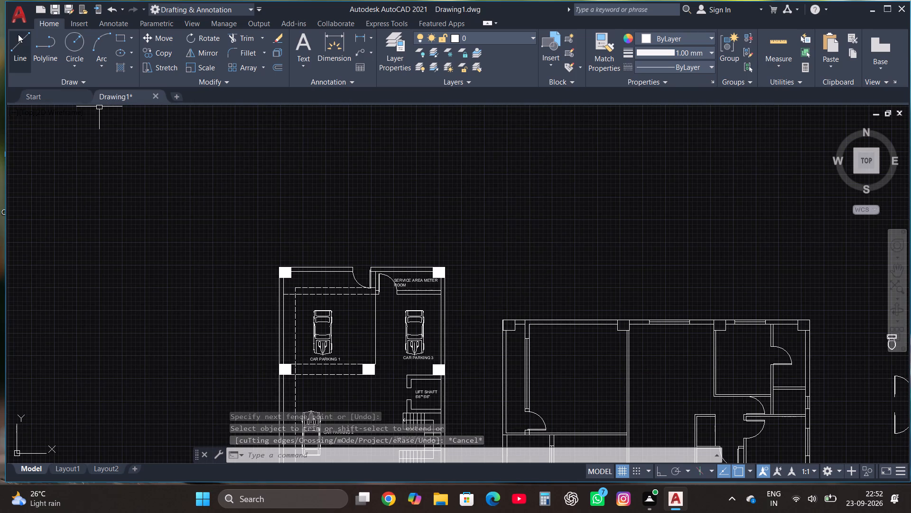
pyautogui.click(18, 41)
pyautogui.scroll(-1, 509, 258)
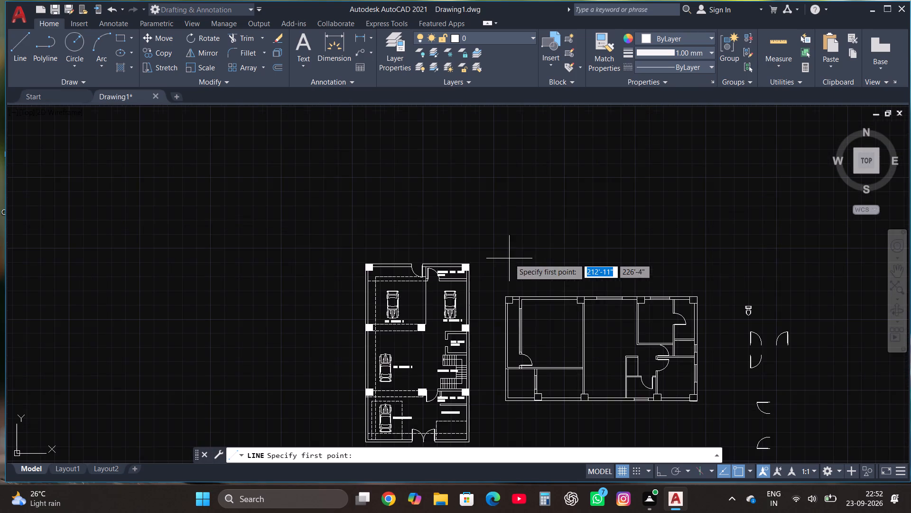
pyautogui.scroll(4, 526, 386)
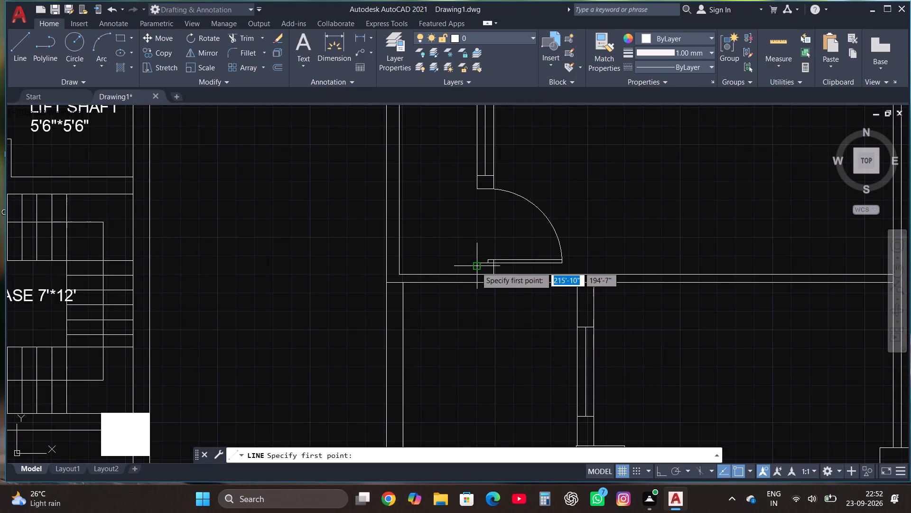
pyautogui.click(476, 276)
pyautogui.scroll(-3, 476, 336)
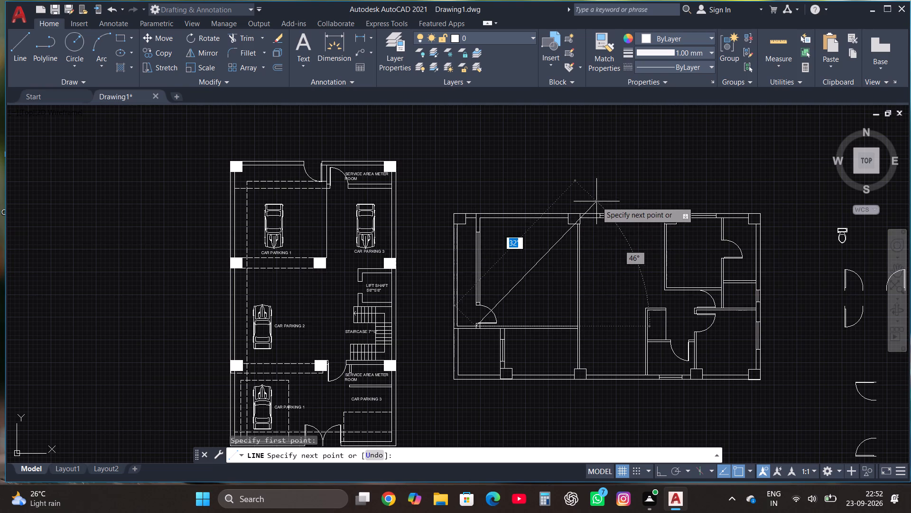
pyautogui.scroll(3, 596, 201)
pyautogui.click(530, 248)
pyautogui.scroll(-3, 576, 215)
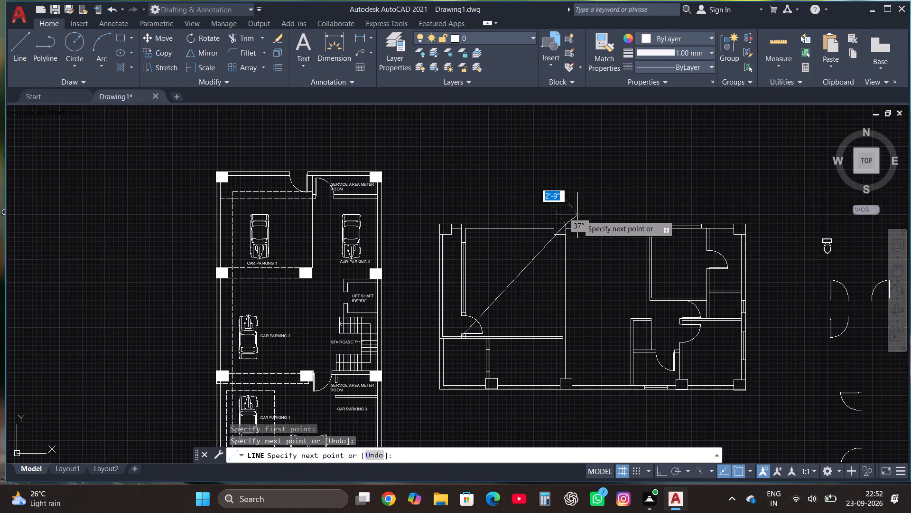
pyautogui.press('Escape')
# Draw a second diagonal line from the northwest room's southeast corner to the outer northwest corner of the building.
pyautogui.click(18, 43)
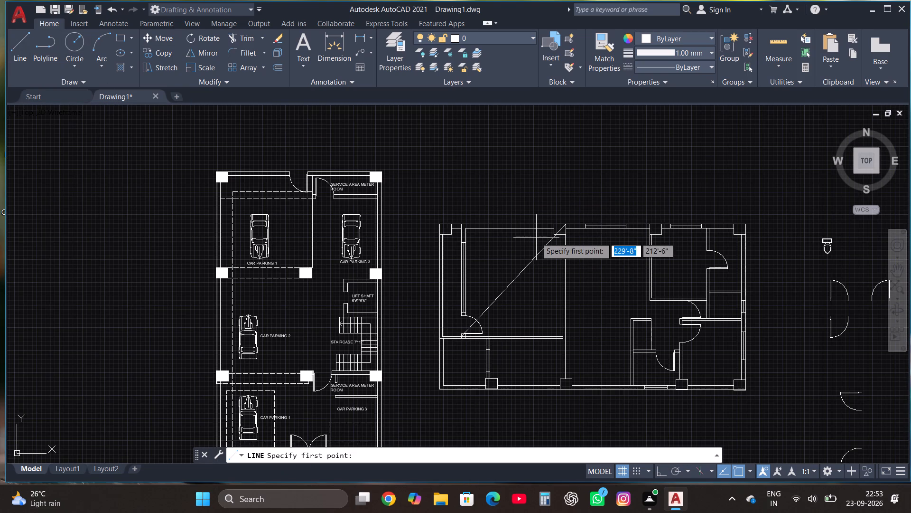
pyautogui.scroll(2, 537, 324)
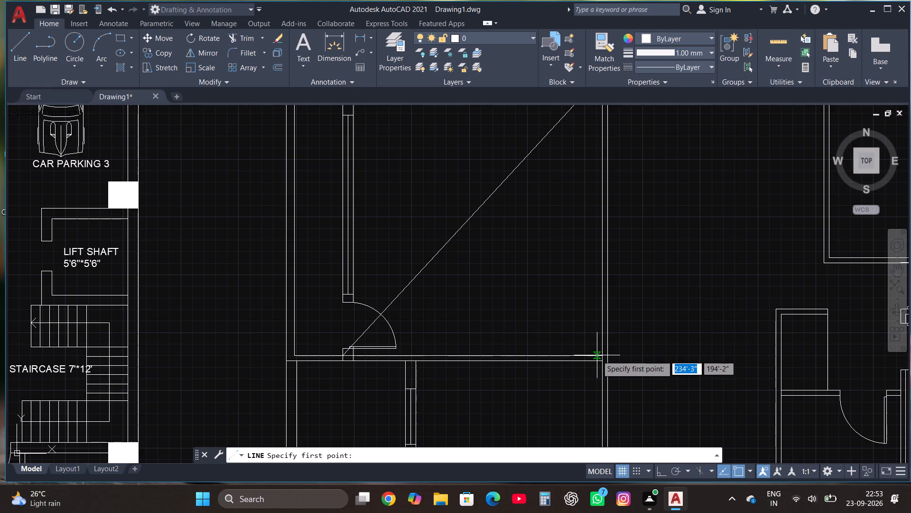
pyautogui.click(601, 356)
pyautogui.scroll(-1, 567, 406)
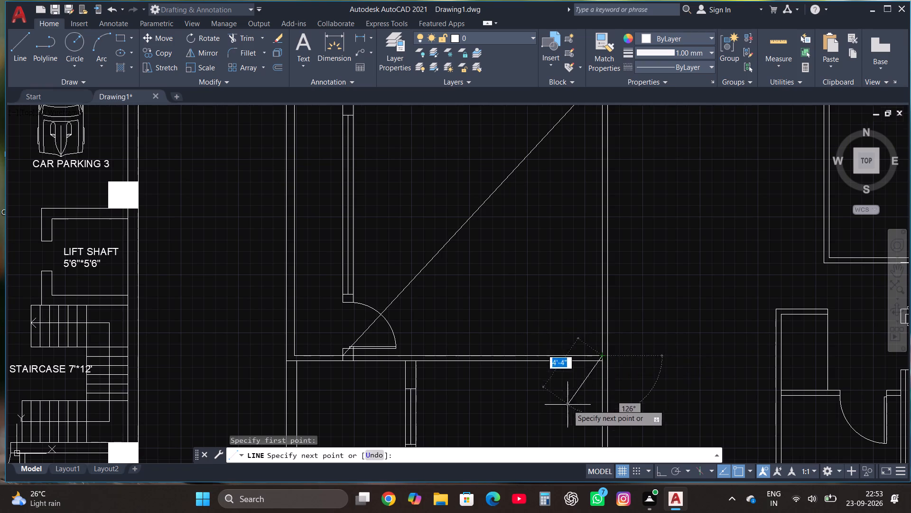
pyautogui.scroll(-2, 566, 409)
pyautogui.scroll(3, 524, 328)
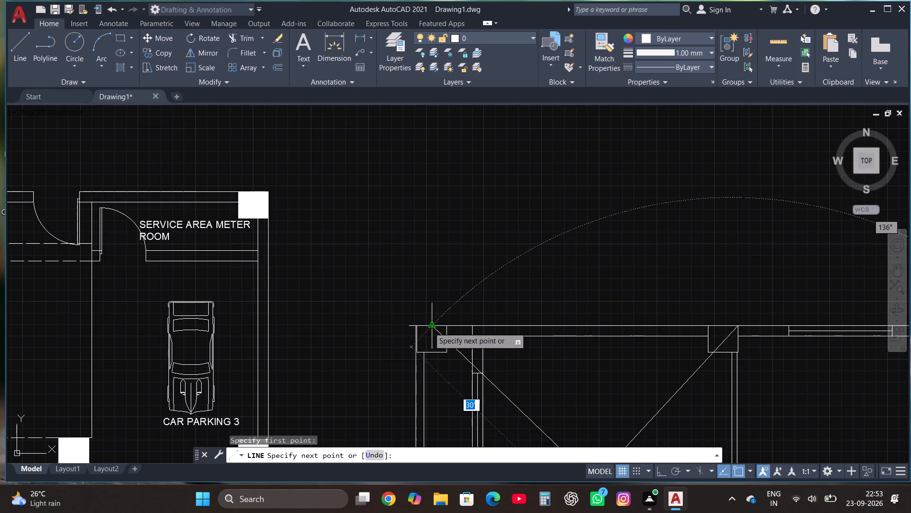
pyautogui.click(418, 328)
pyautogui.press('Escape')
pyautogui.scroll(-2, 441, 246)
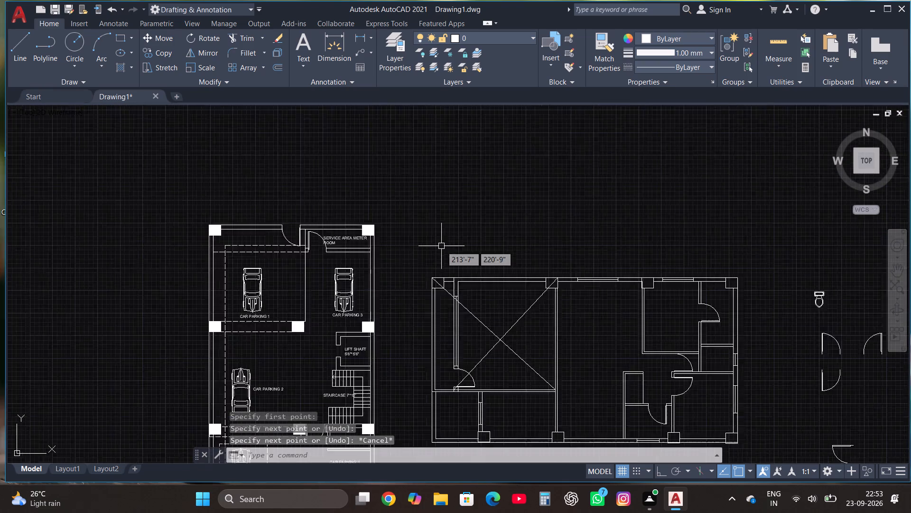
# Draw a short horizontal line with Ortho on across the northwest room's east wall, just north of its southeast corner.
pyautogui.scroll(-1, 441, 246)
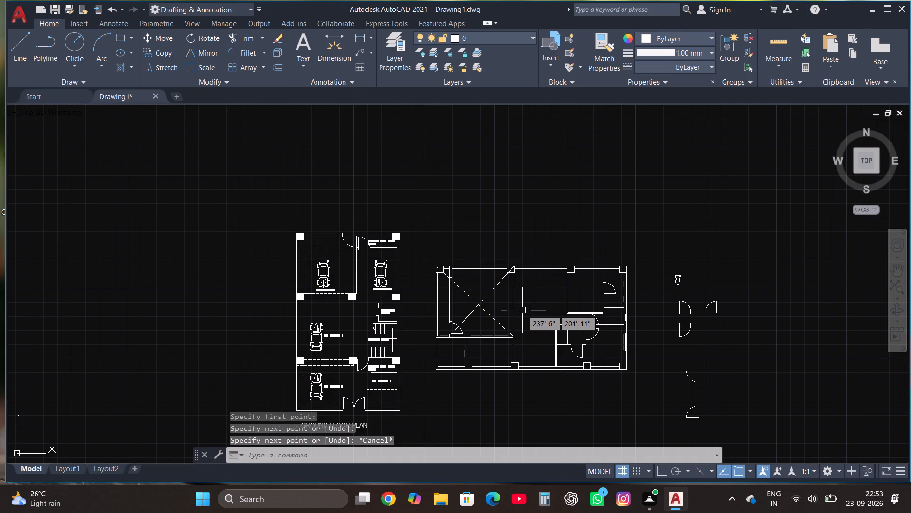
pyautogui.scroll(3, 516, 330)
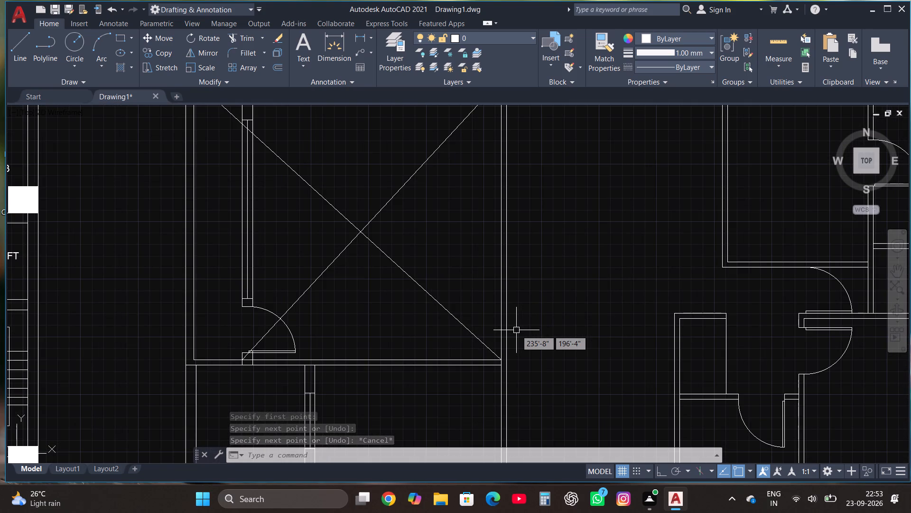
pyautogui.click(24, 42)
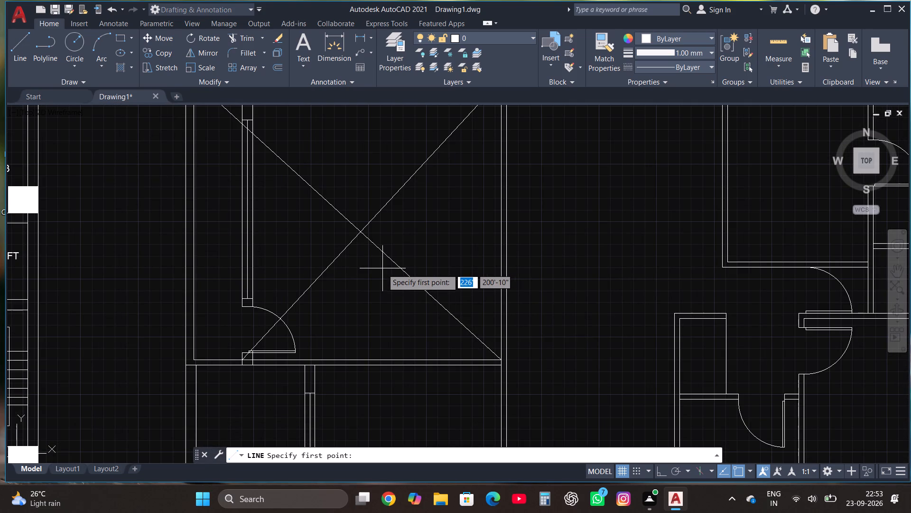
pyautogui.click(498, 337)
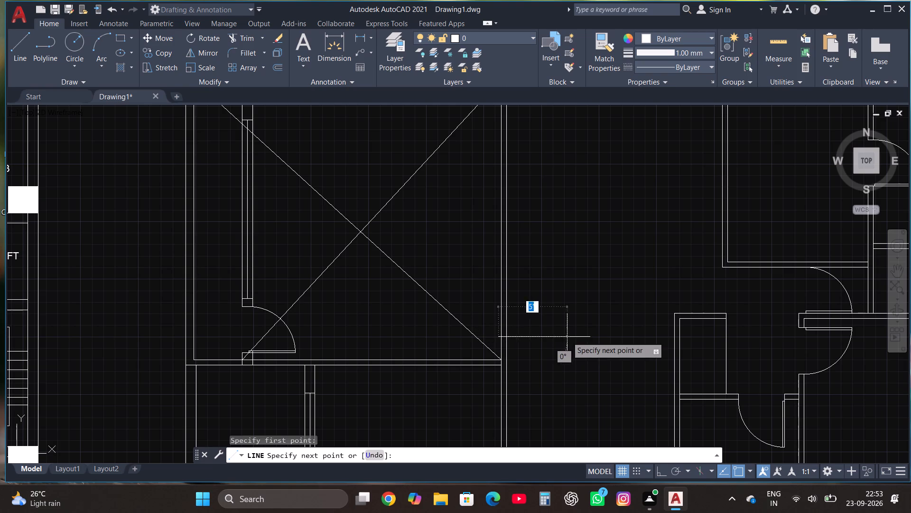
pyautogui.click(543, 339)
pyautogui.hotkey('ctrl', 'z')
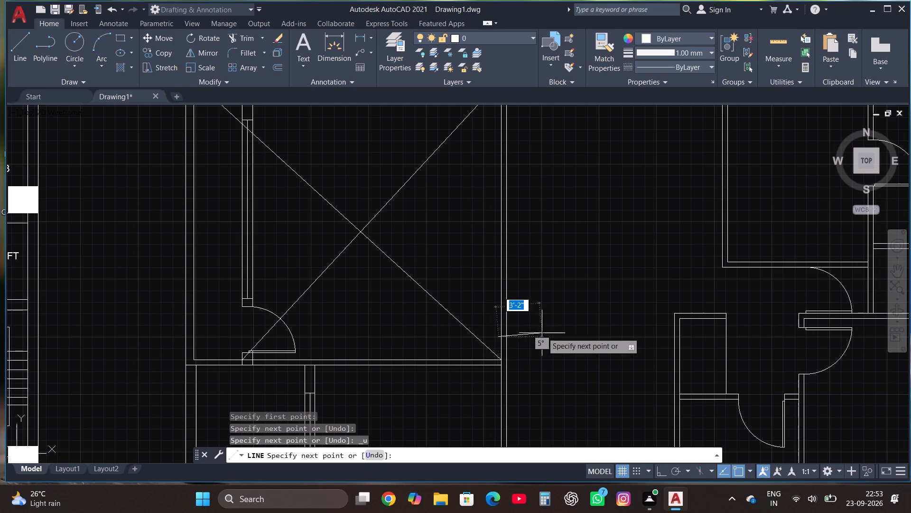
pyautogui.press('F8')
pyautogui.click(531, 344)
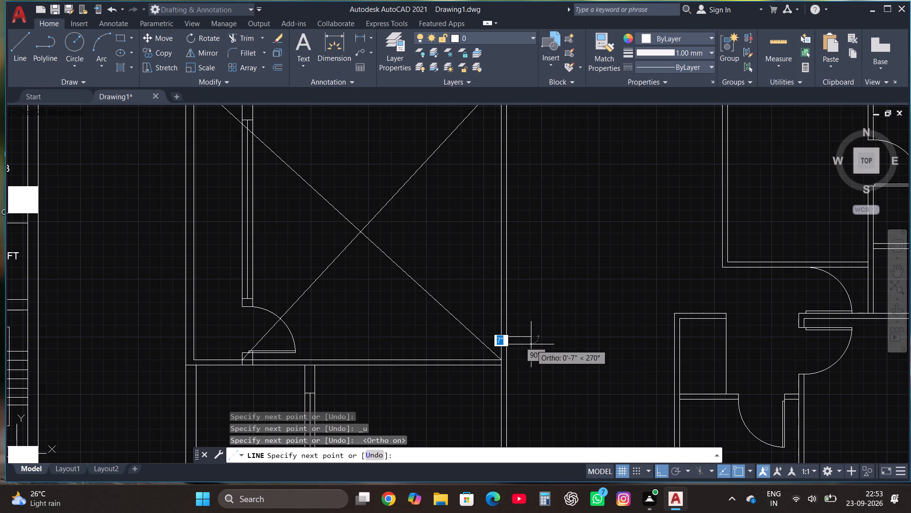
pyautogui.press('Escape')
# Trim the ends of the short horizontal line that extend beyond both faces of the northwest room's east wall.
pyautogui.click(243, 41)
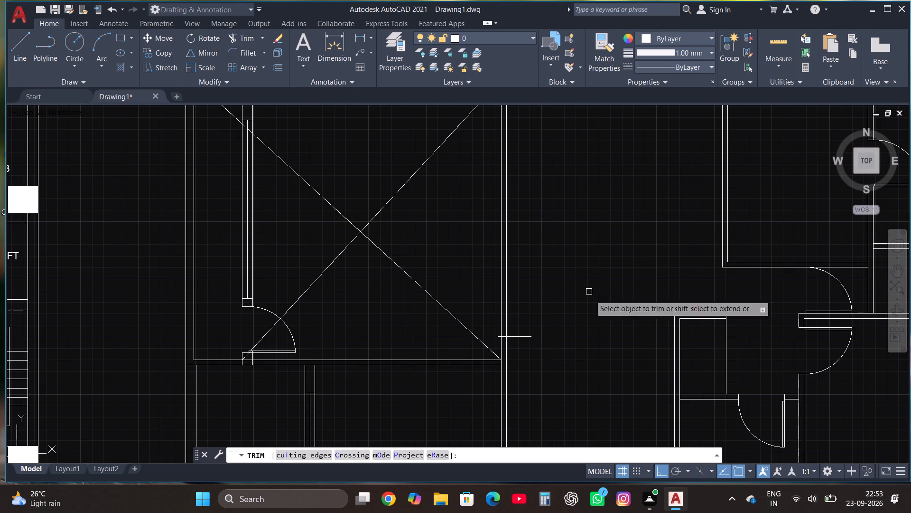
pyautogui.click(527, 340)
pyautogui.click(496, 337)
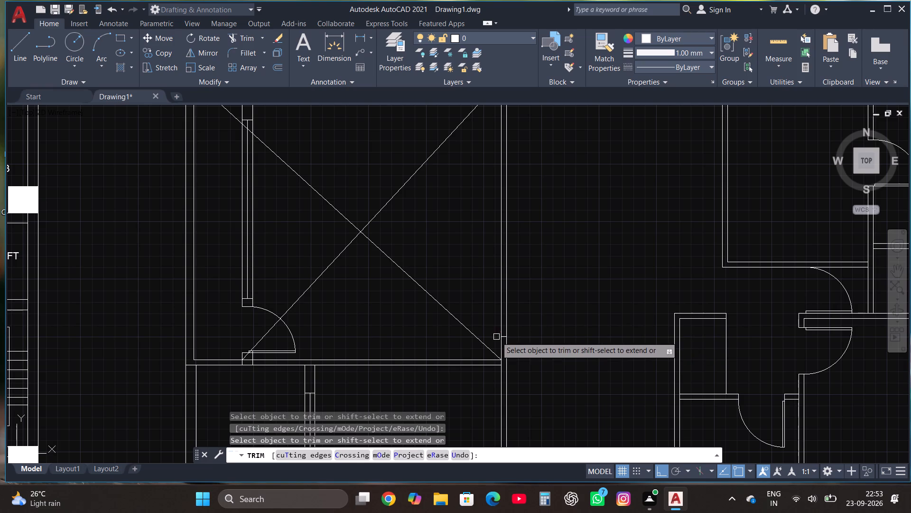
pyautogui.scroll(-1, 535, 365)
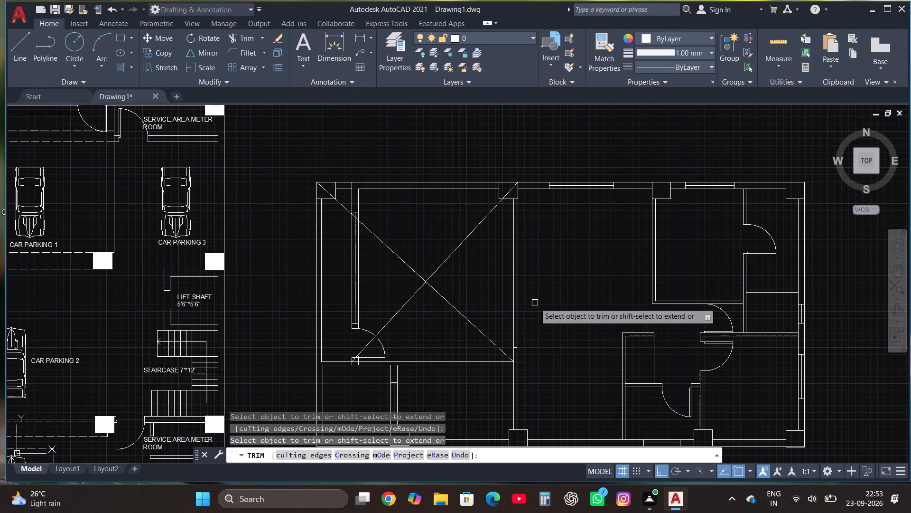
pyautogui.press('Escape')
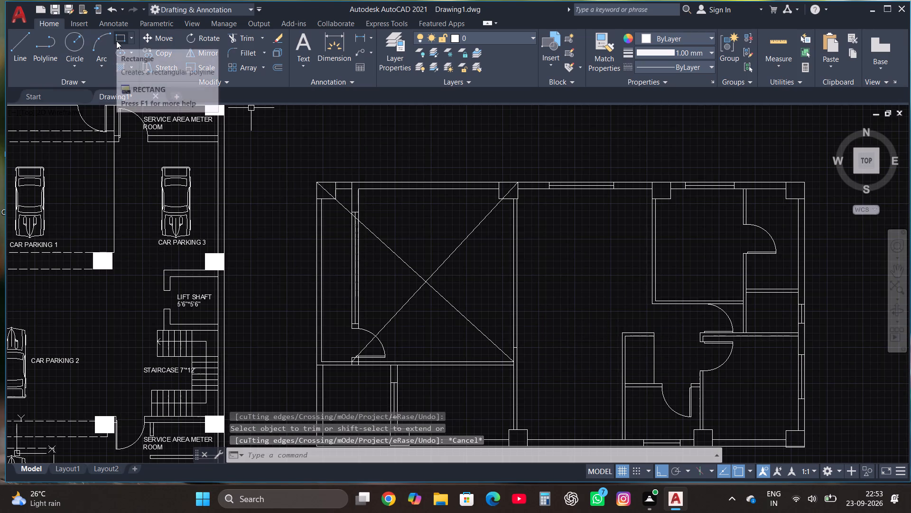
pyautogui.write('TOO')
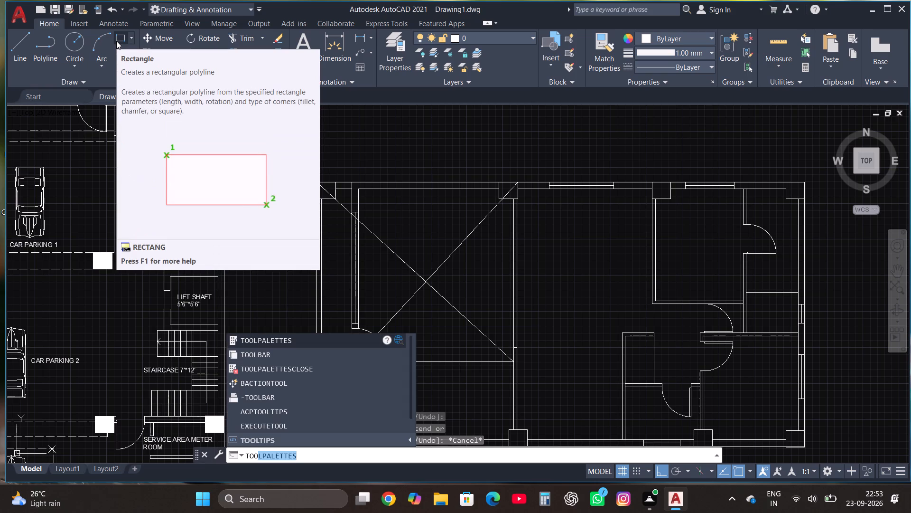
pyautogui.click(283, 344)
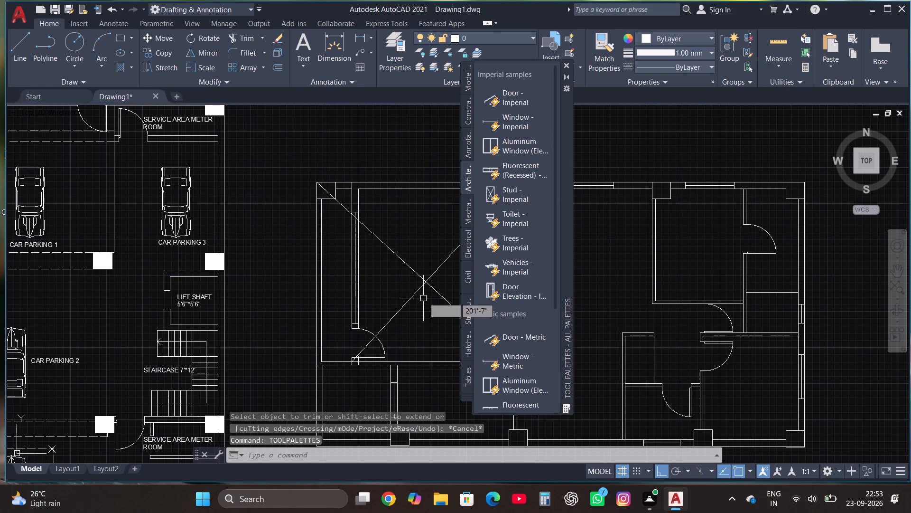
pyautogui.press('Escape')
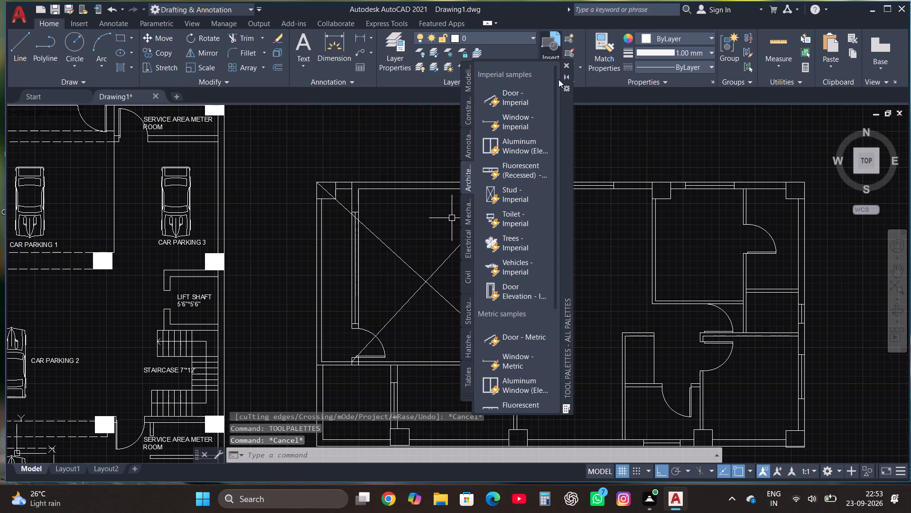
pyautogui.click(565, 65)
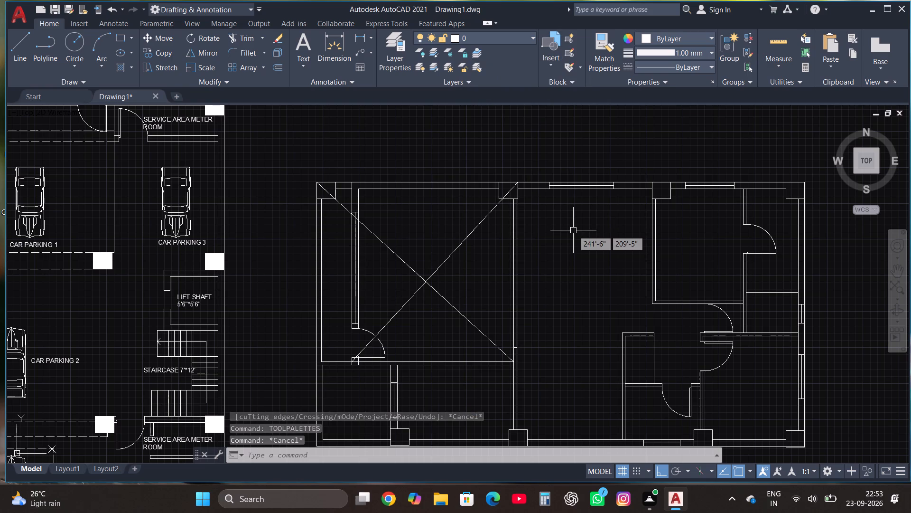
# Set the ISO dash linetype ACAD_ISO02W100 as the current linetype.
pyautogui.write('LIN')
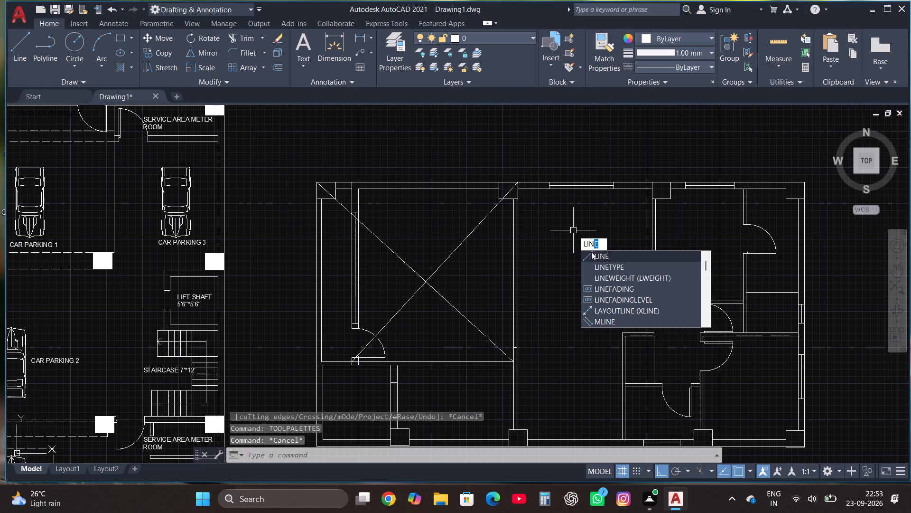
pyautogui.click(595, 264)
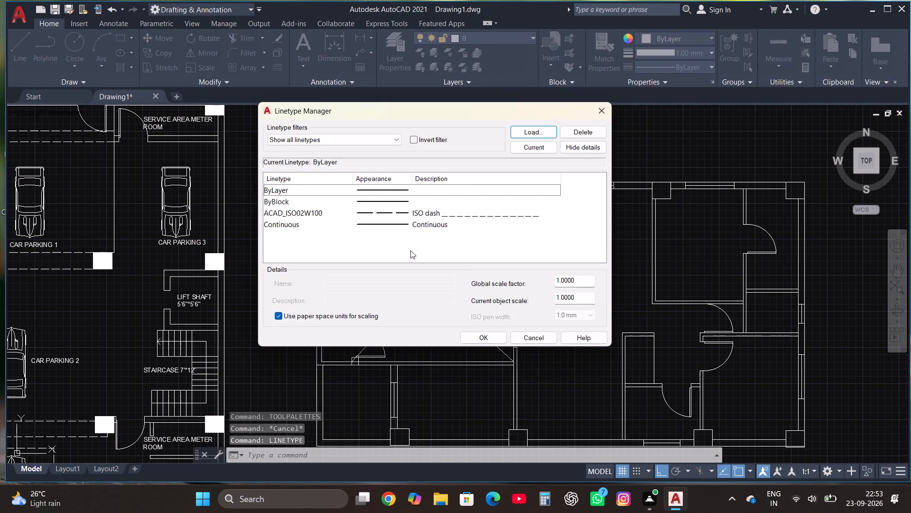
pyautogui.click(393, 210)
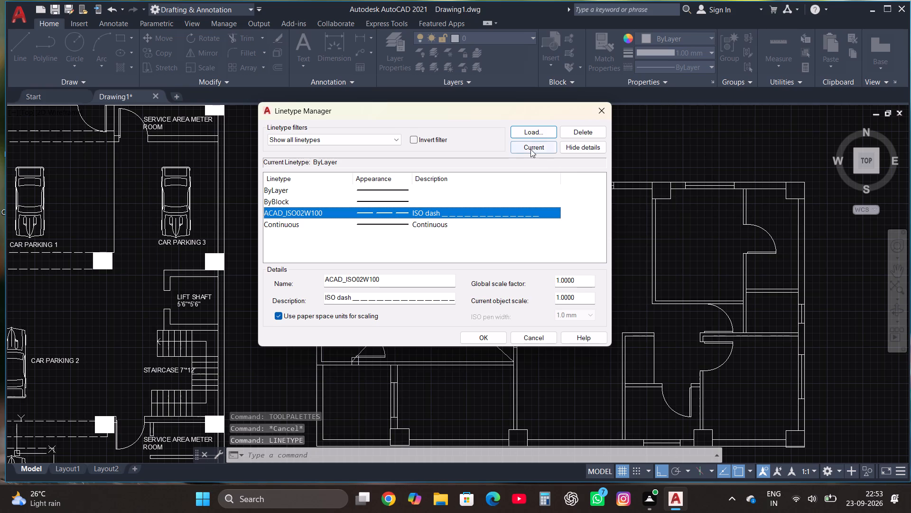
pyautogui.click(530, 149)
pyautogui.click(474, 345)
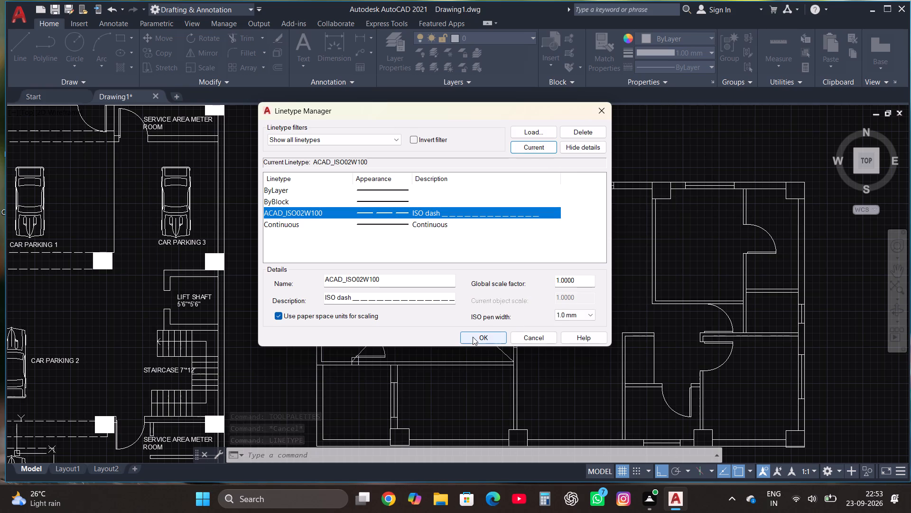
pyautogui.click(473, 337)
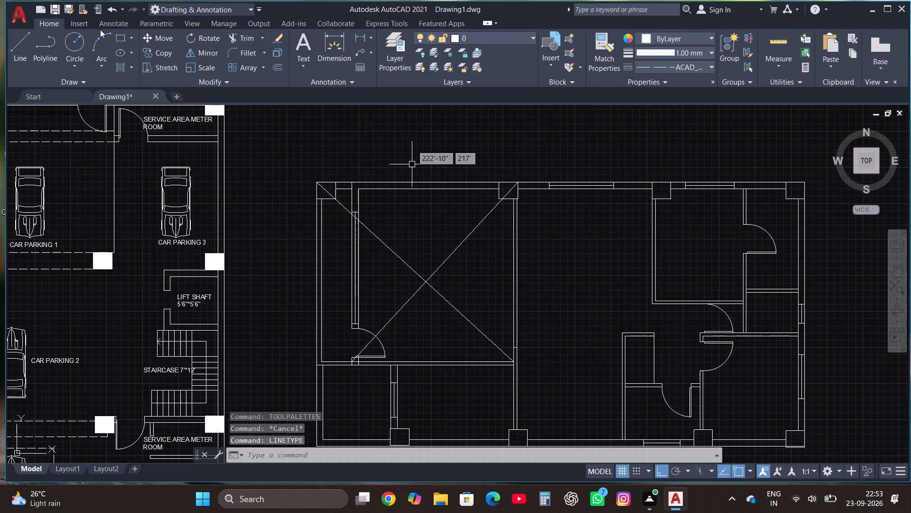
# Draw a dashed rectangle about 2' by 12'-1" along the northwest room's east wall, running south from the northeast column.
pyautogui.click(120, 37)
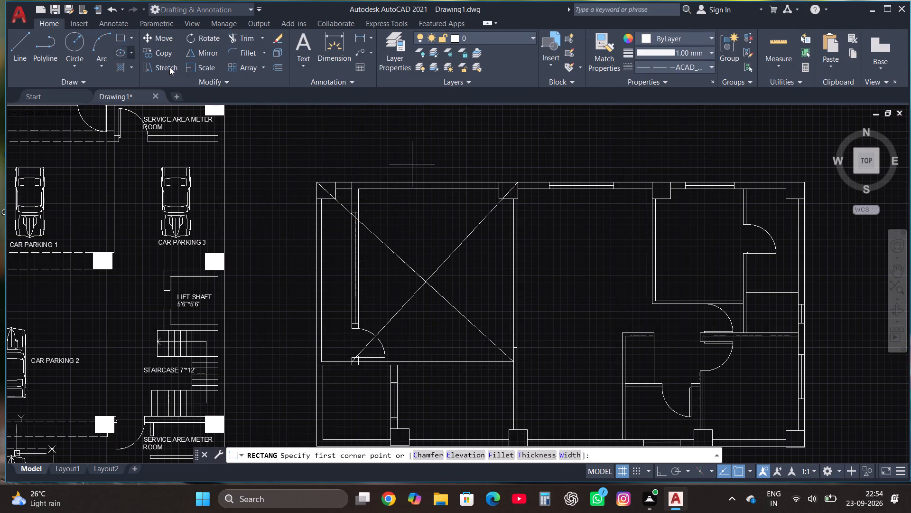
pyautogui.click(497, 199)
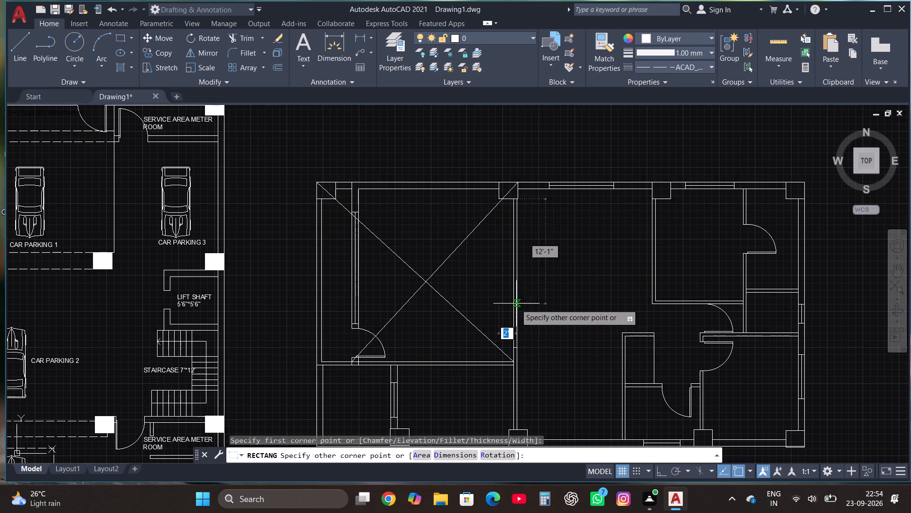
pyautogui.click(517, 304)
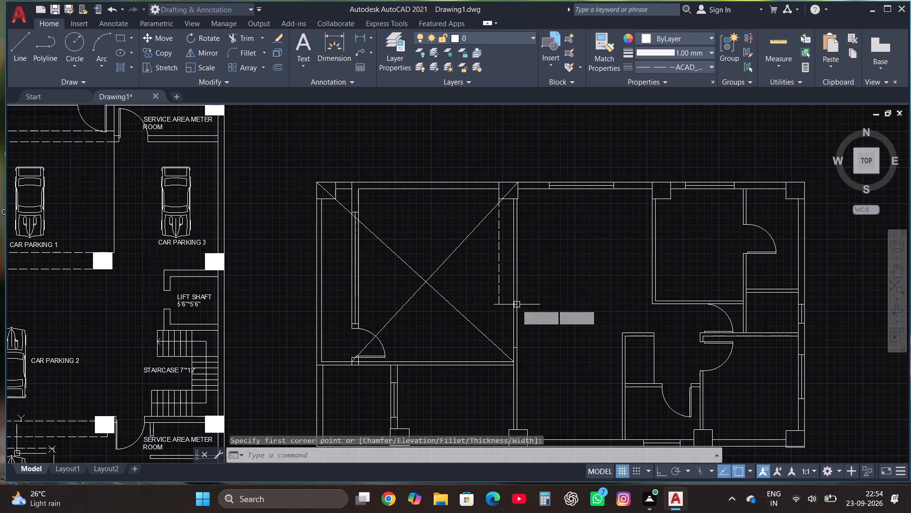
# Trim away the northwest room's east wall lines from the northeast column down to the short crossing line near the southeast corner.
pyautogui.click(240, 39)
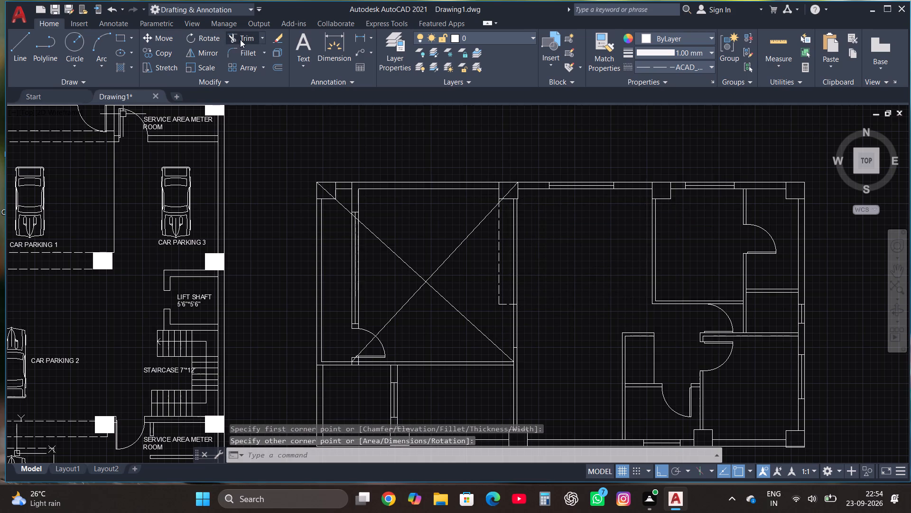
pyautogui.click(512, 261)
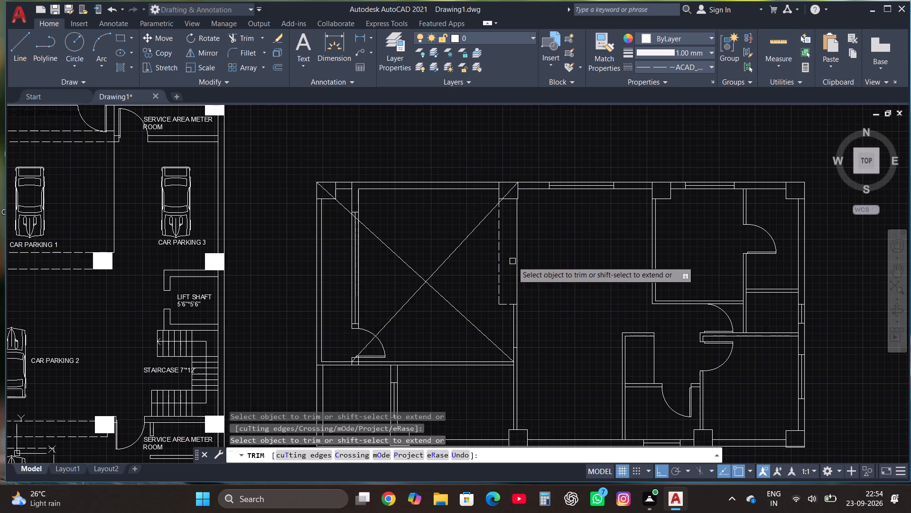
pyautogui.click(526, 314)
pyautogui.click(506, 319)
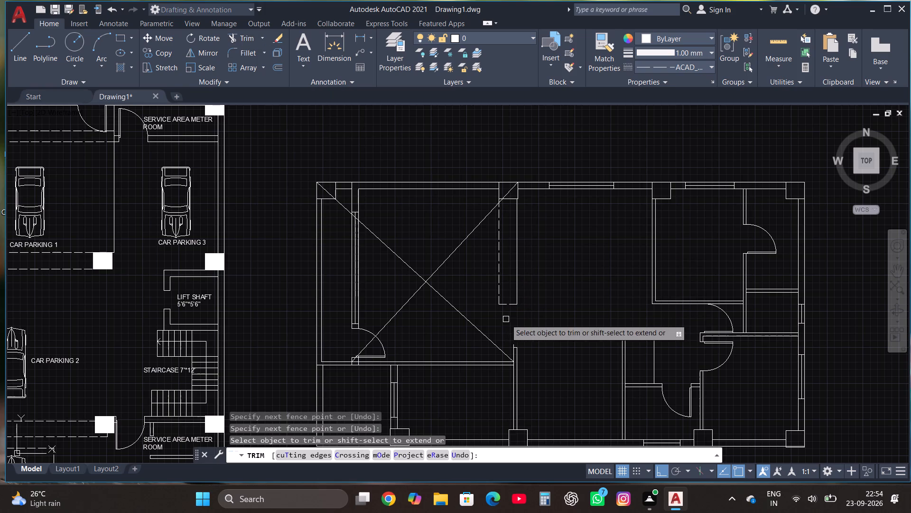
pyautogui.click(514, 344)
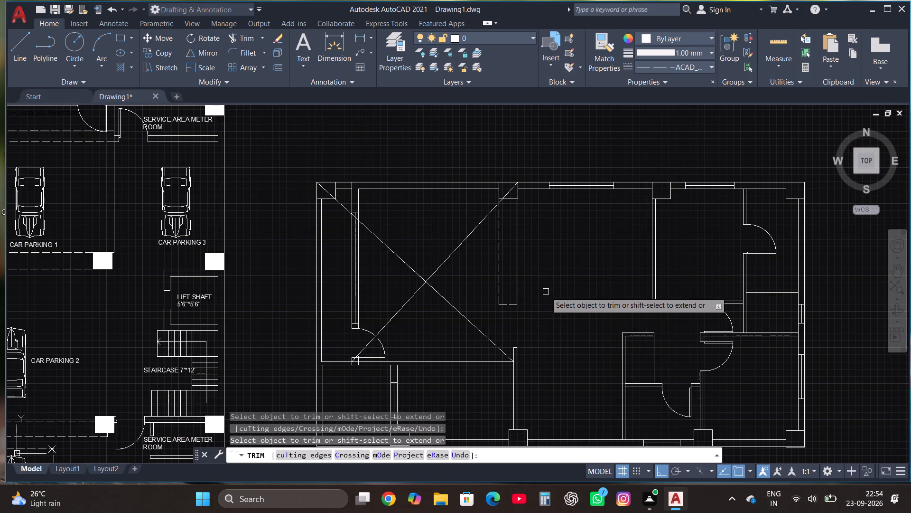
pyautogui.press('Escape')
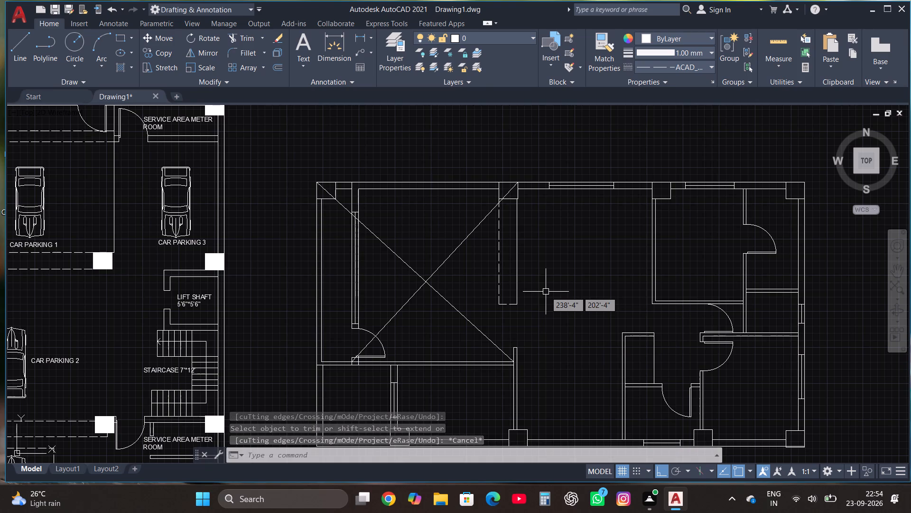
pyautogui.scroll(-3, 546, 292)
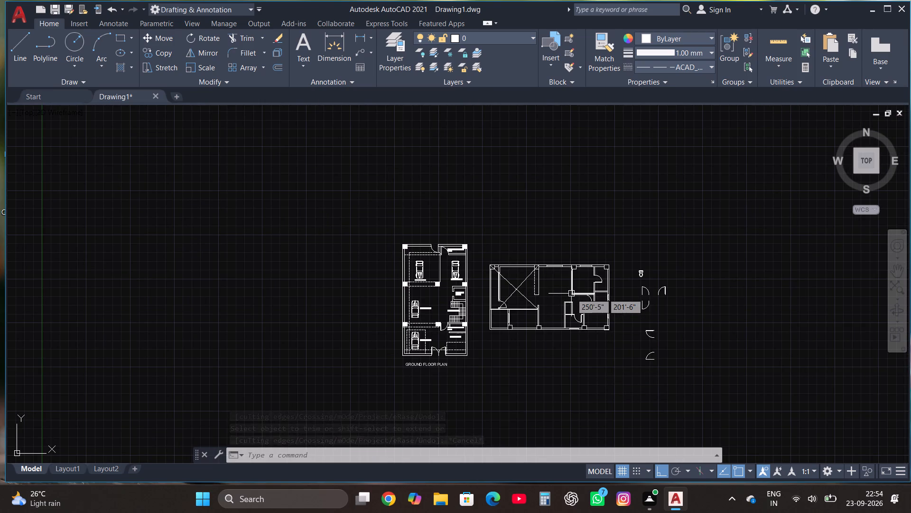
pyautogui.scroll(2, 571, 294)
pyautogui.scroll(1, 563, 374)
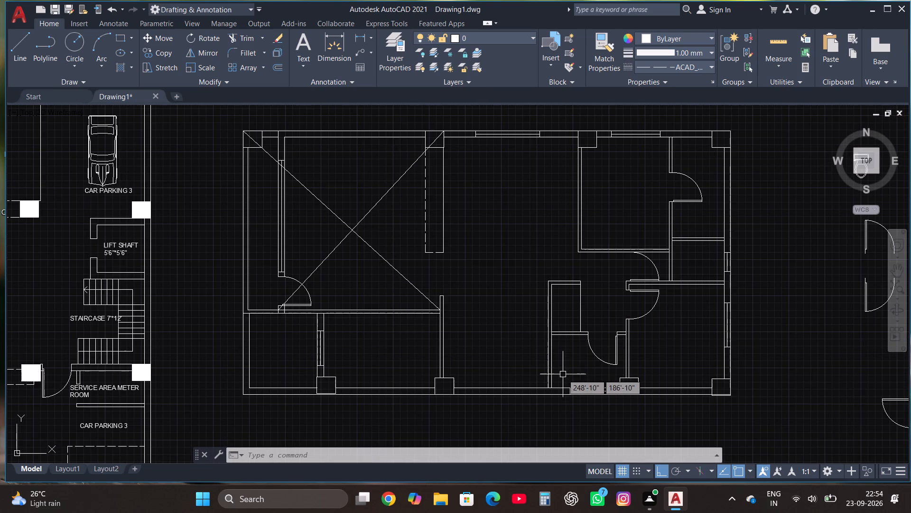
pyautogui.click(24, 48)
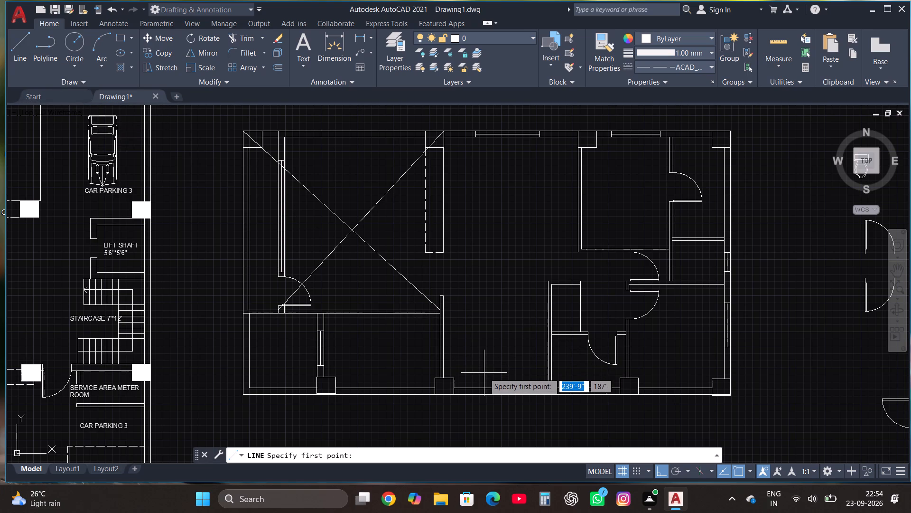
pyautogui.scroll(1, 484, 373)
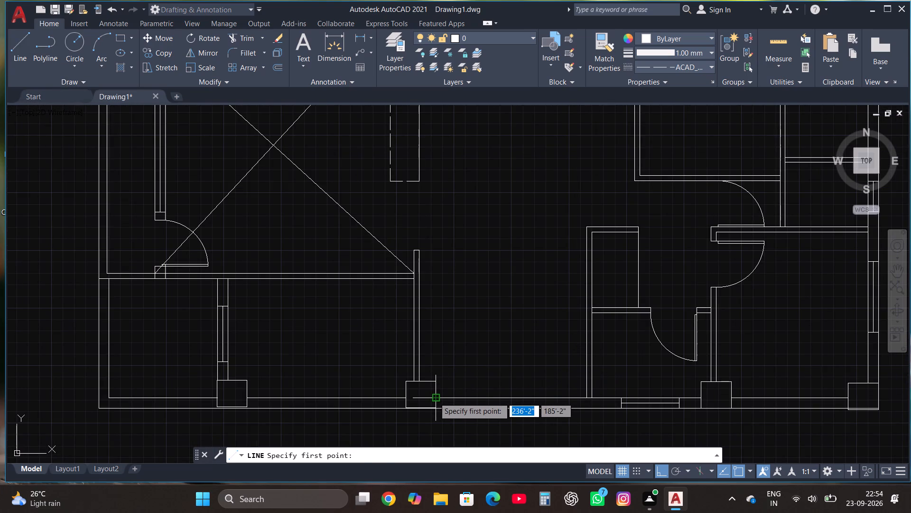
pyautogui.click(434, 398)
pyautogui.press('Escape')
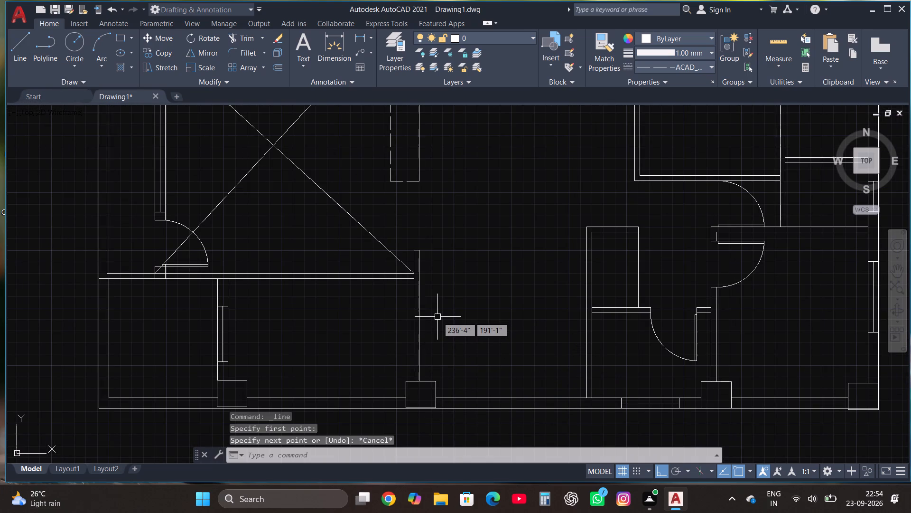
# Set ByLayer as the current linetype.
pyautogui.write('LIN')
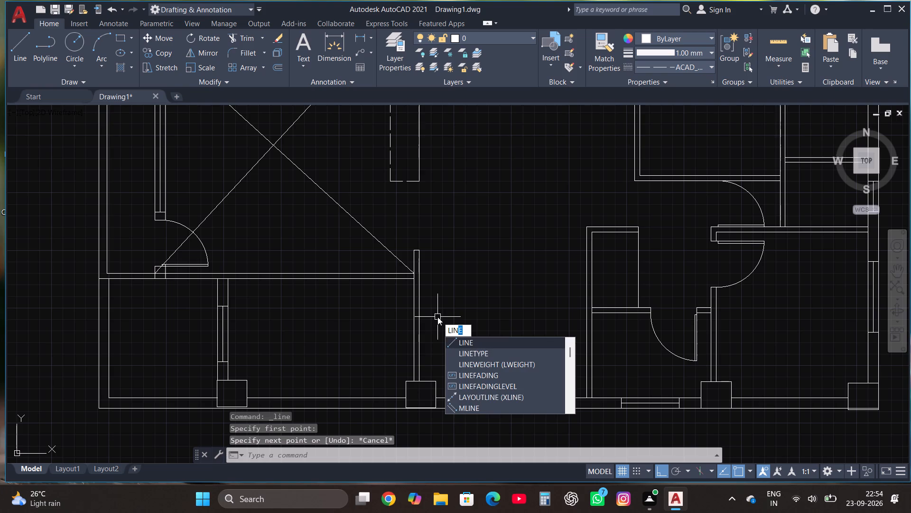
pyautogui.click(488, 356)
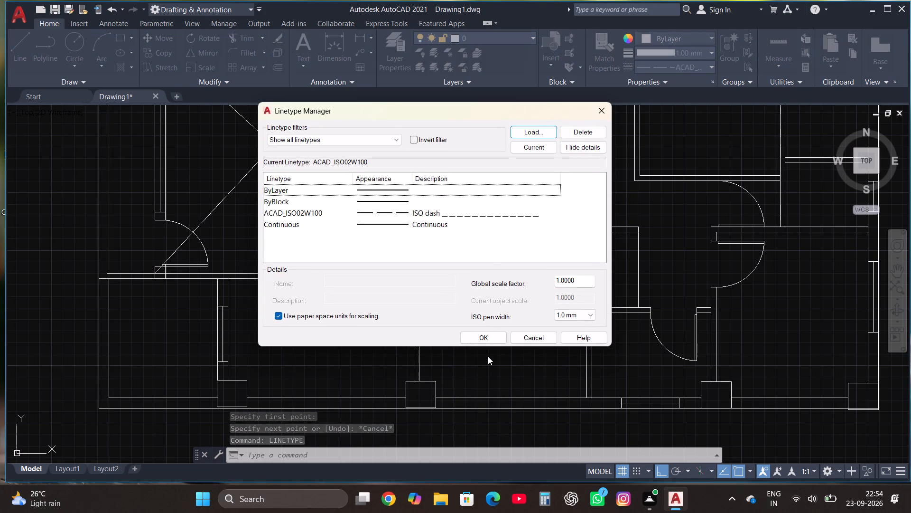
pyautogui.click(413, 189)
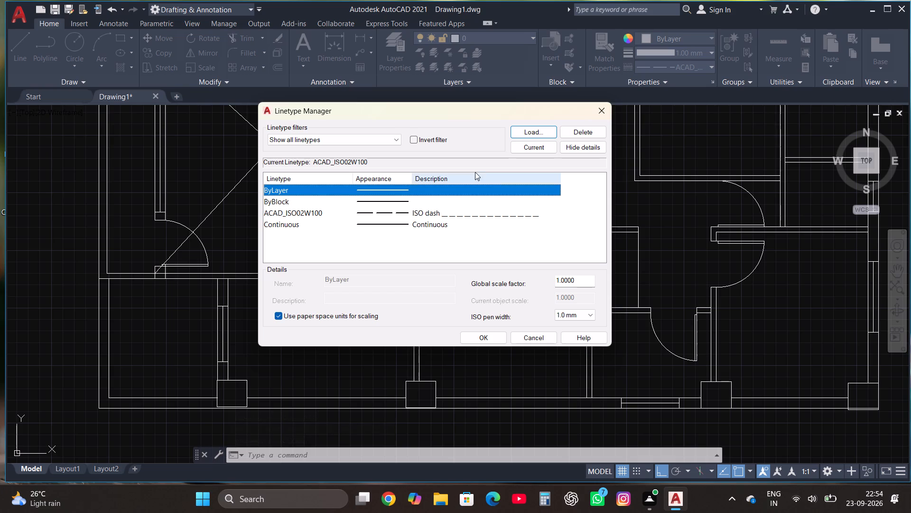
pyautogui.click(541, 145)
pyautogui.click(488, 336)
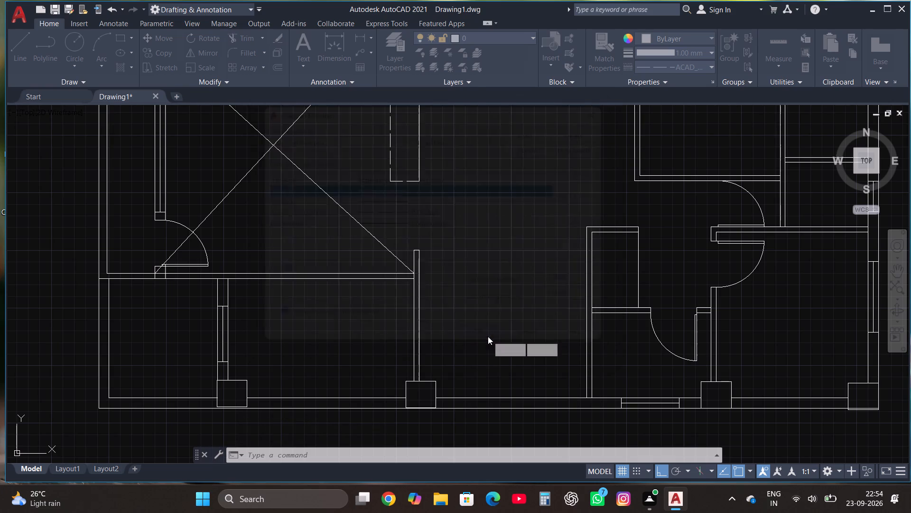
# Draw a line from the base of the small south room's west wall, 3' west and about 10'-9" north.
pyautogui.click(25, 50)
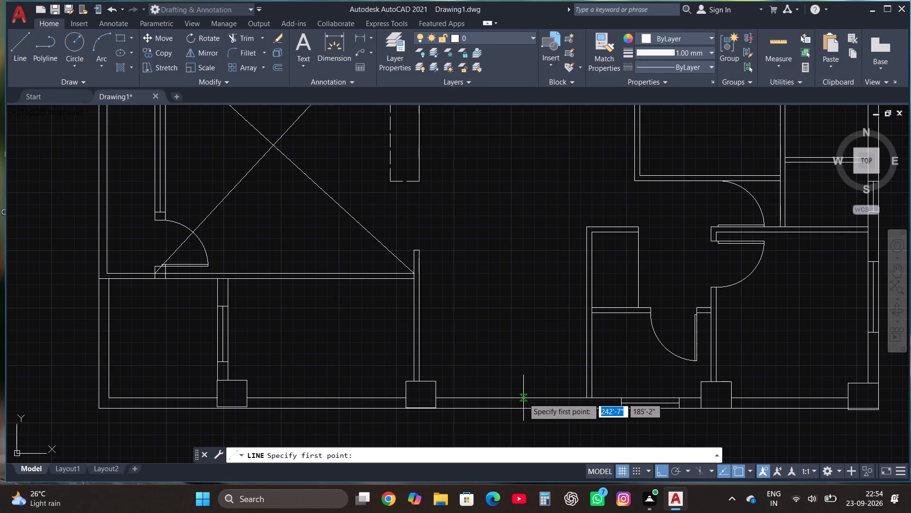
pyautogui.click(585, 399)
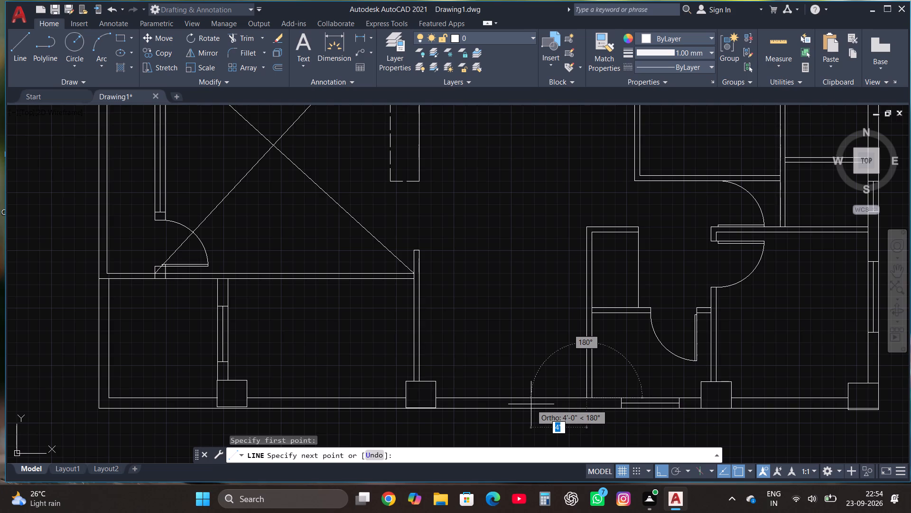
pyautogui.write("3'")
pyautogui.press('Return')
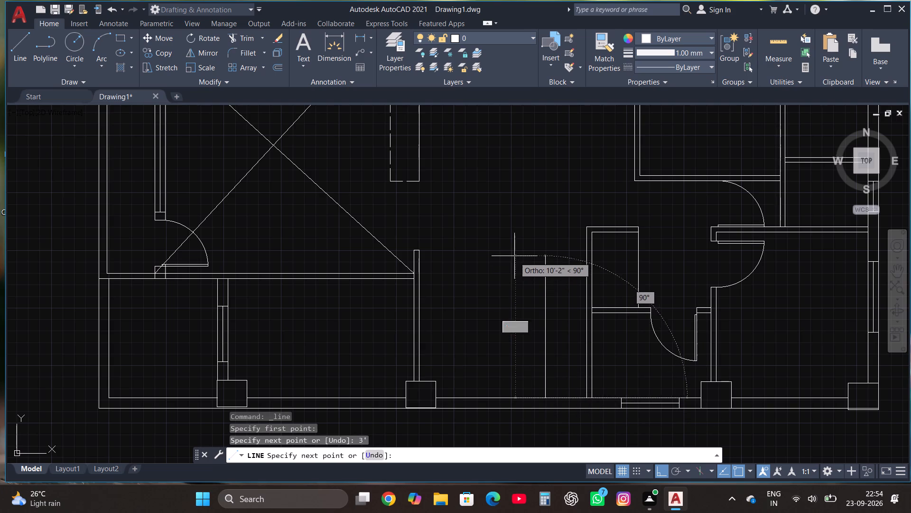
pyautogui.click(517, 251)
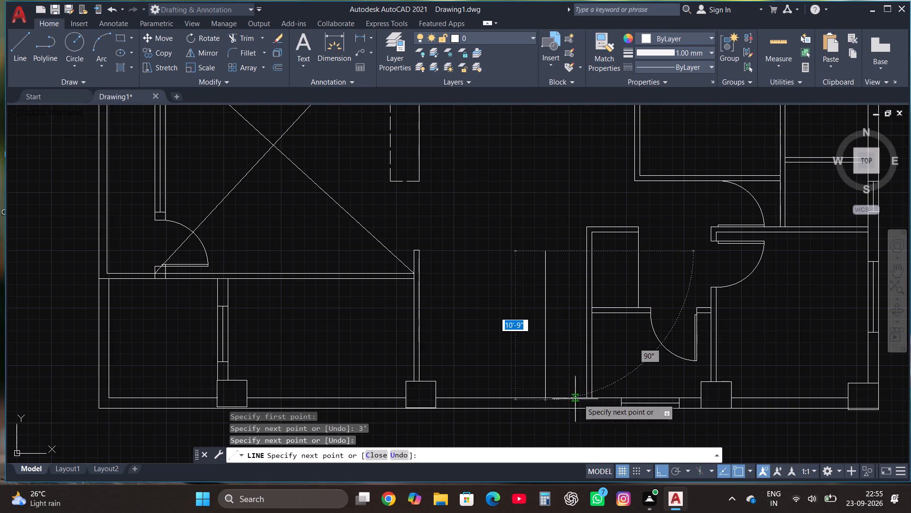
pyautogui.press('Escape')
# Draw a 3' line west along the south wall's inner face from the base of the small room's west wall.
pyautogui.click(20, 48)
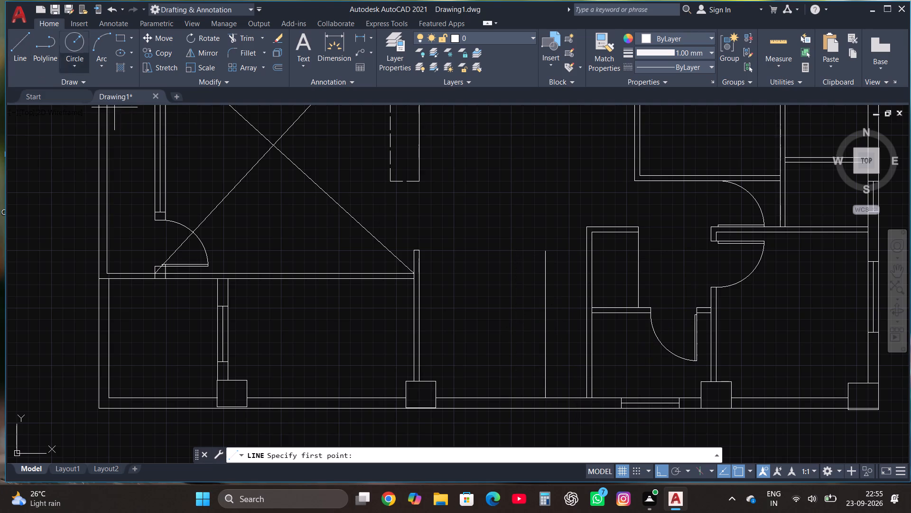
pyautogui.click(586, 399)
pyautogui.write("3'")
pyautogui.press('Return')
pyautogui.press('Escape')
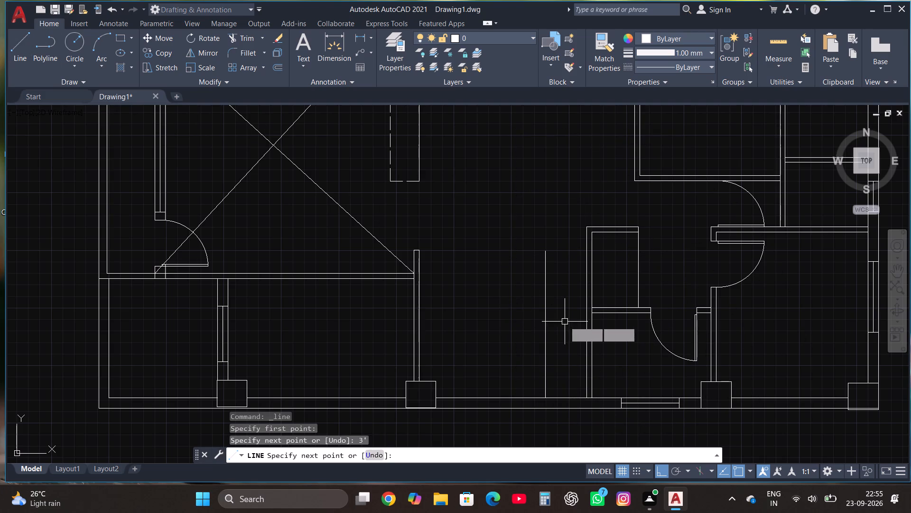
# Draw a line from the same wall base, 3' north and west across the hall past the long vertical line.
pyautogui.click(18, 47)
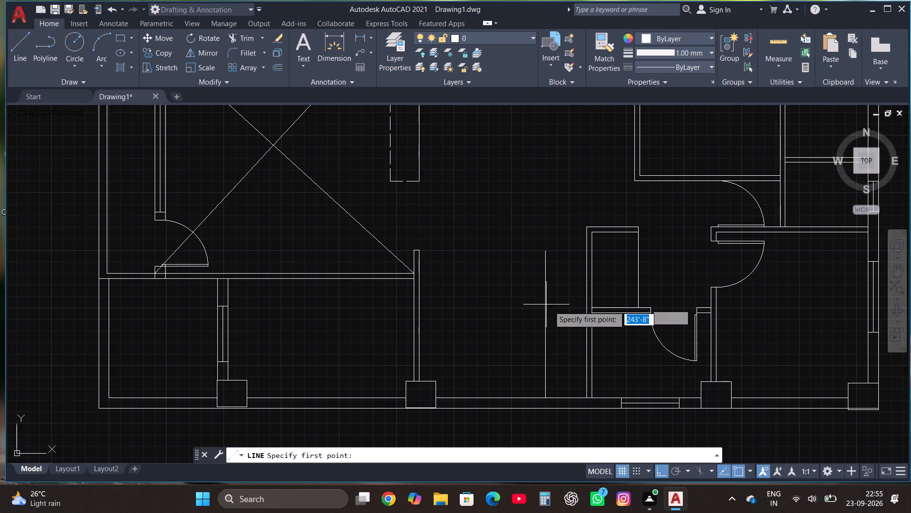
pyautogui.click(586, 398)
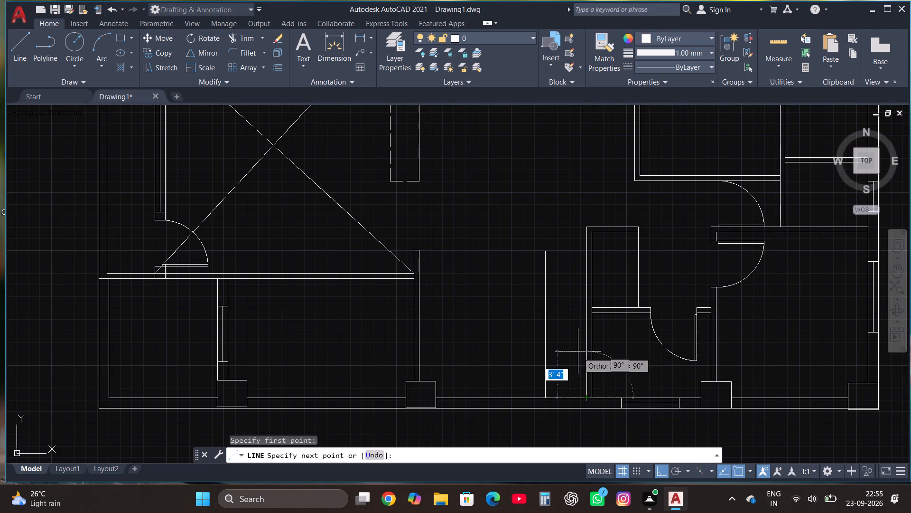
pyautogui.write("3'")
pyautogui.press('Return')
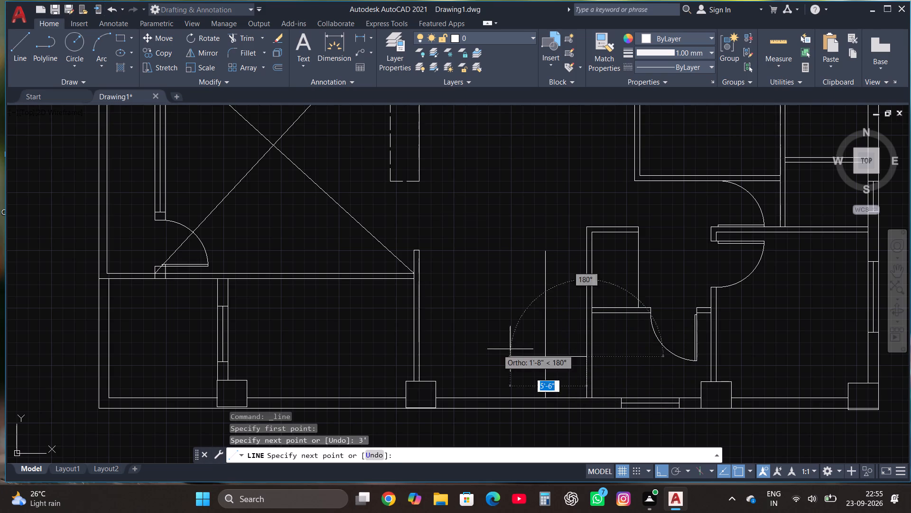
pyautogui.click(482, 356)
pyautogui.press('Escape')
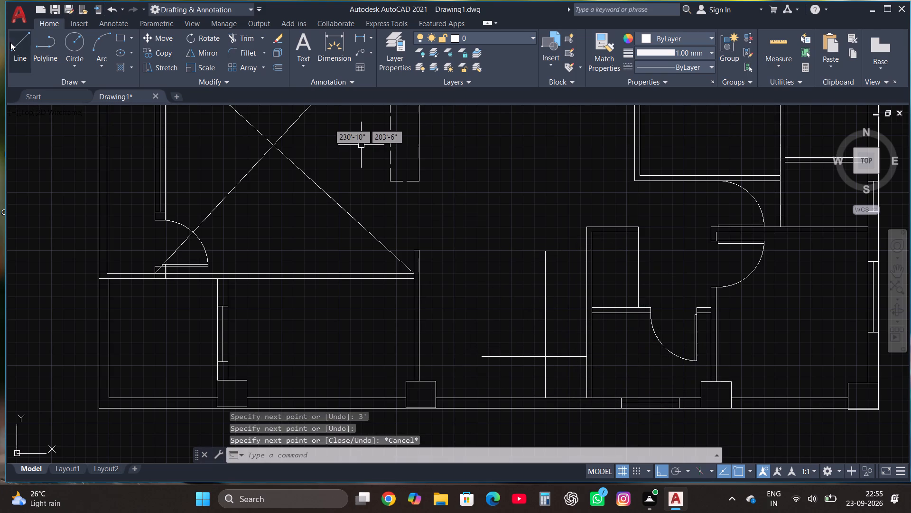
# Draw a line from the hall's west wall just above the south column, 3' east and north to about the wall's end.
pyautogui.click(12, 43)
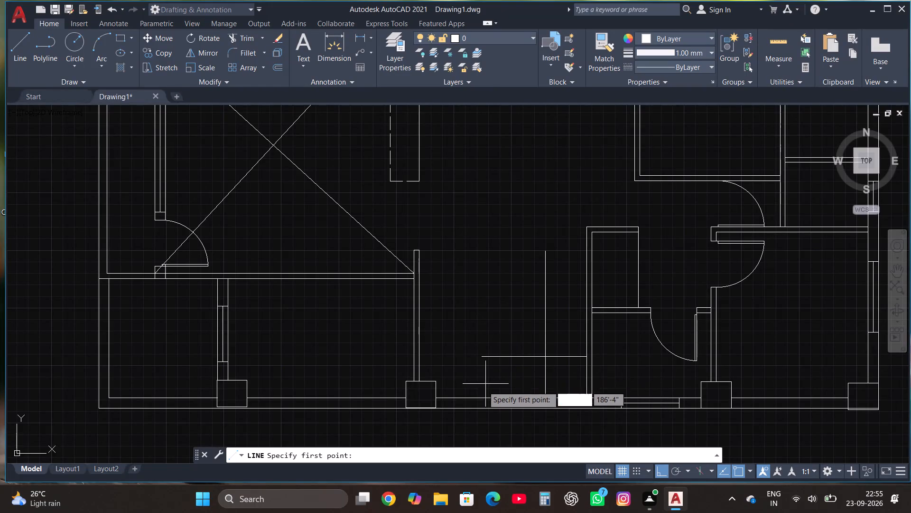
pyautogui.click(415, 379)
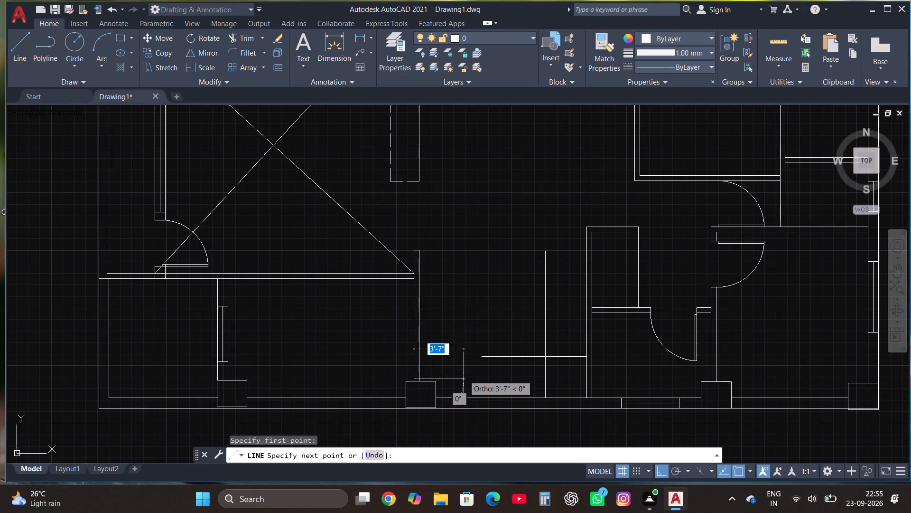
pyautogui.write("3'")
pyautogui.press('Return')
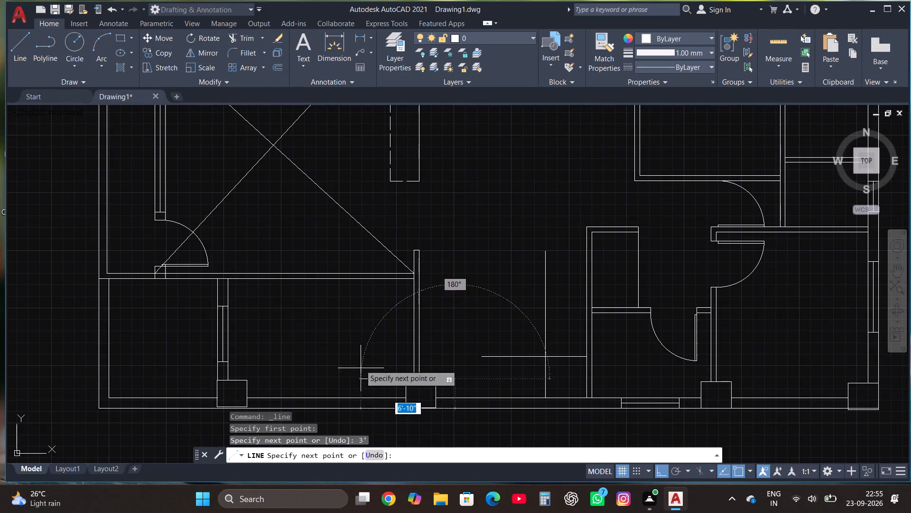
pyautogui.click(479, 254)
pyautogui.press('Escape')
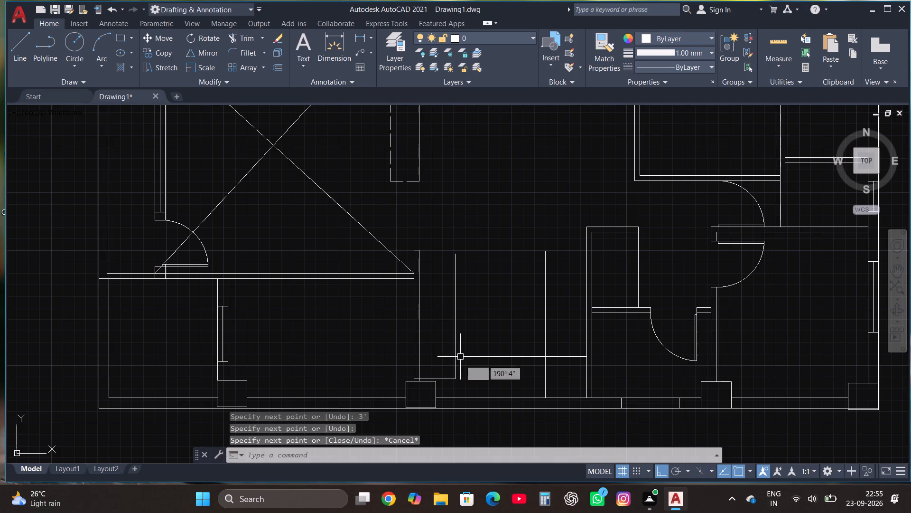
# Trim away the short 3' horizontal segment above the south column, keeping the vertical line east of the wall.
pyautogui.scroll(2, 455, 400)
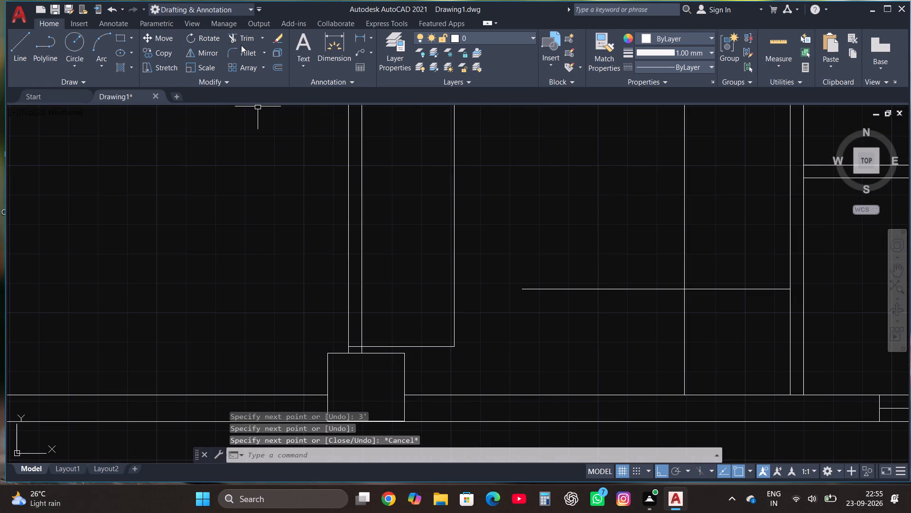
pyautogui.click(230, 38)
pyautogui.click(353, 346)
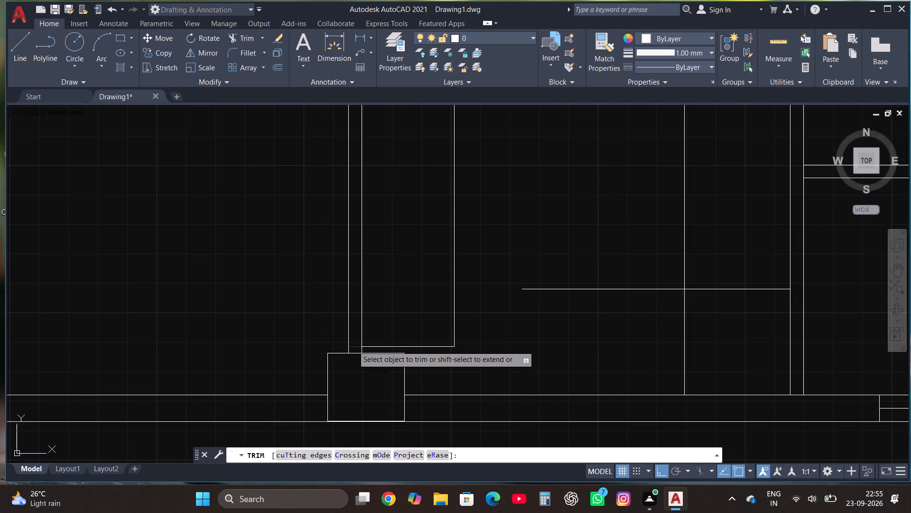
pyautogui.click(386, 347)
pyautogui.press('Escape')
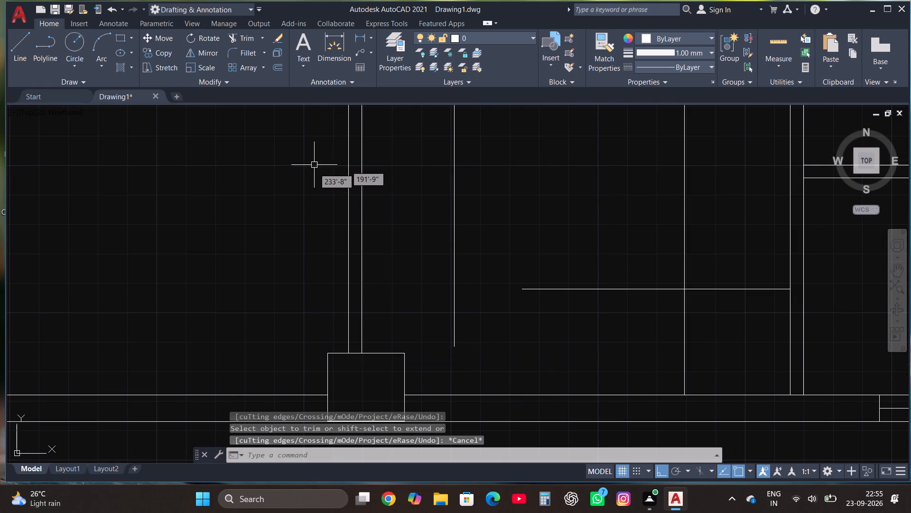
# Fillet the hall's horizontal line with the western vertical line into a closed corner.
pyautogui.scroll(-3, 325, 206)
pyautogui.scroll(2, 412, 220)
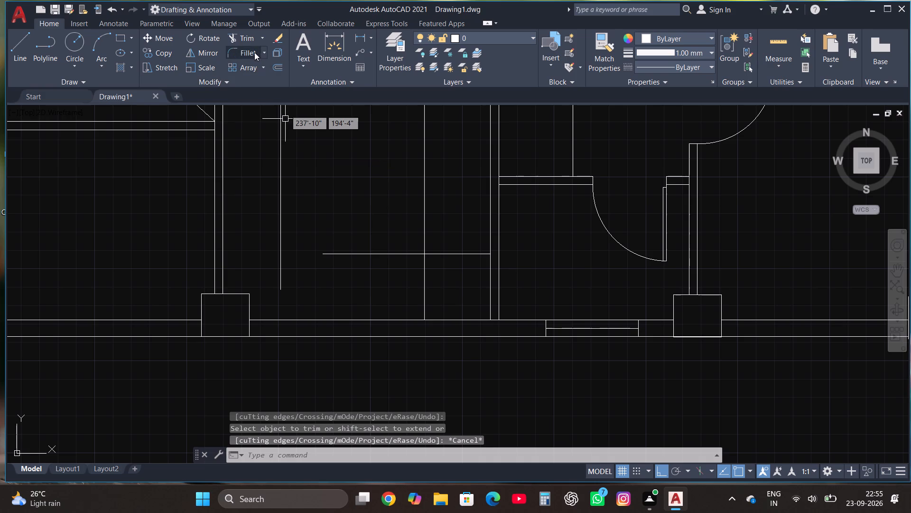
pyautogui.click(252, 51)
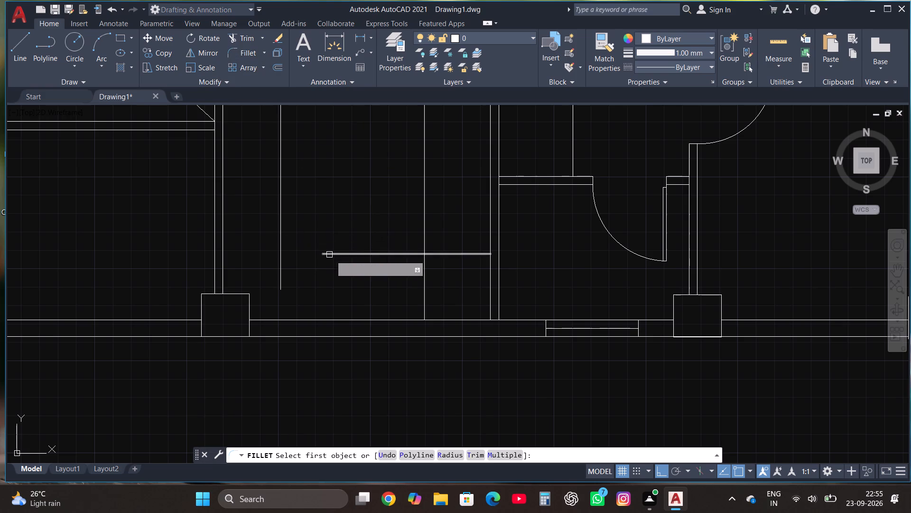
pyautogui.click(330, 255)
pyautogui.click(279, 213)
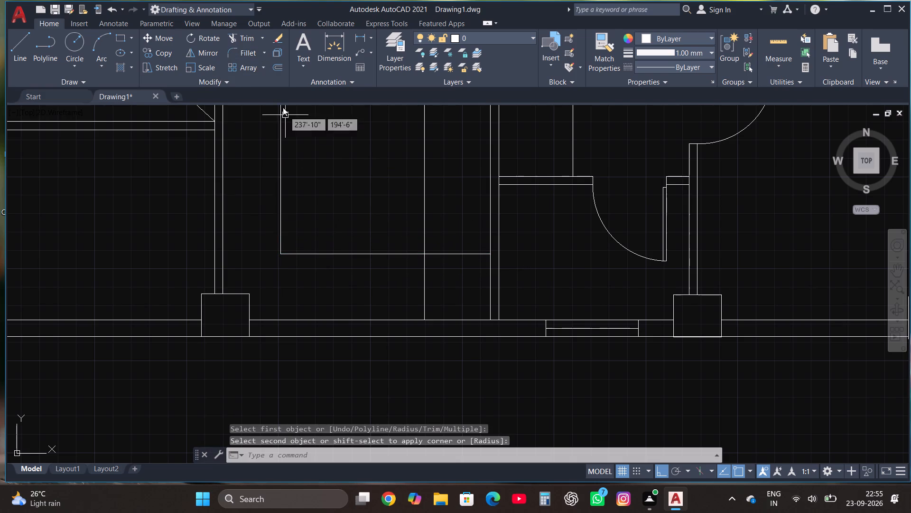
# Fillet the hall's lower horizontal line with the eastern inner vertical line into a closed corner.
pyautogui.click(234, 49)
pyautogui.click(398, 253)
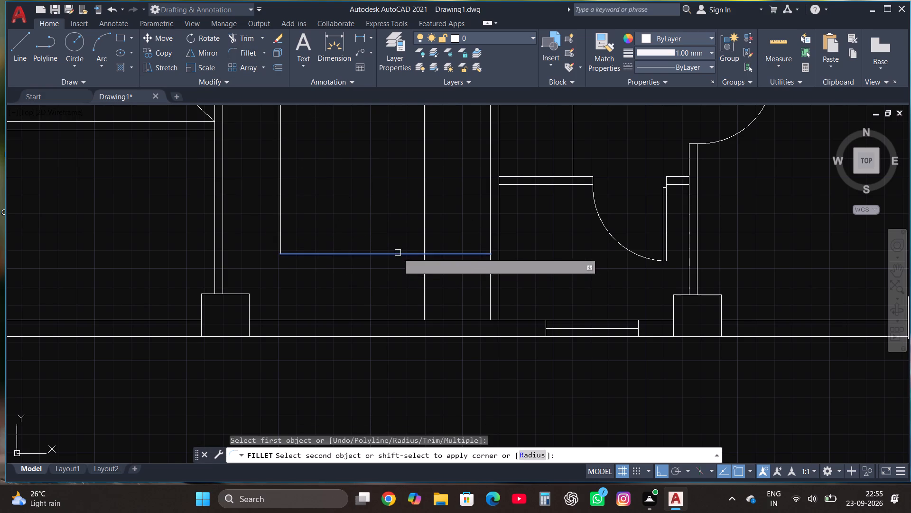
pyautogui.click(422, 217)
pyautogui.scroll(-3, 428, 331)
pyautogui.scroll(1, 405, 219)
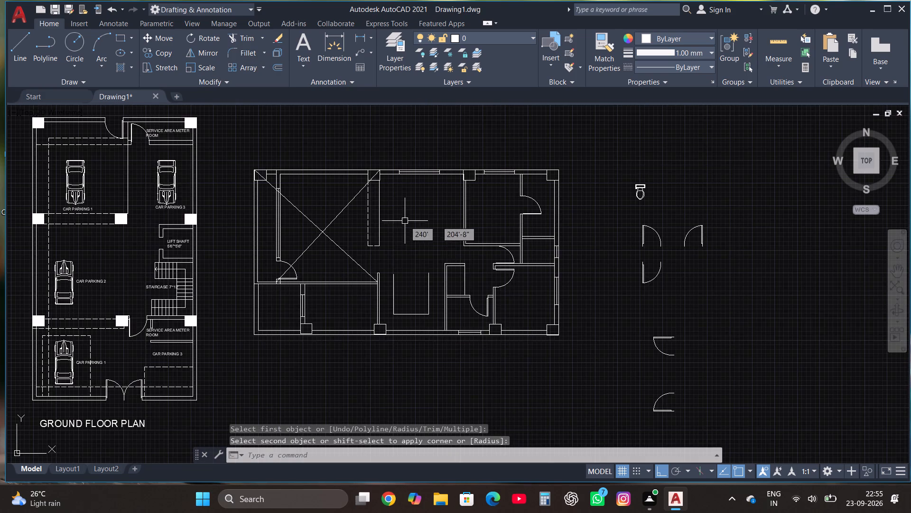
# Draw a horizontal line about 12'-4" long from near the north end of the hall's west wall eastward past the east wall's face.
pyautogui.scroll(1, 405, 220)
pyautogui.click(22, 55)
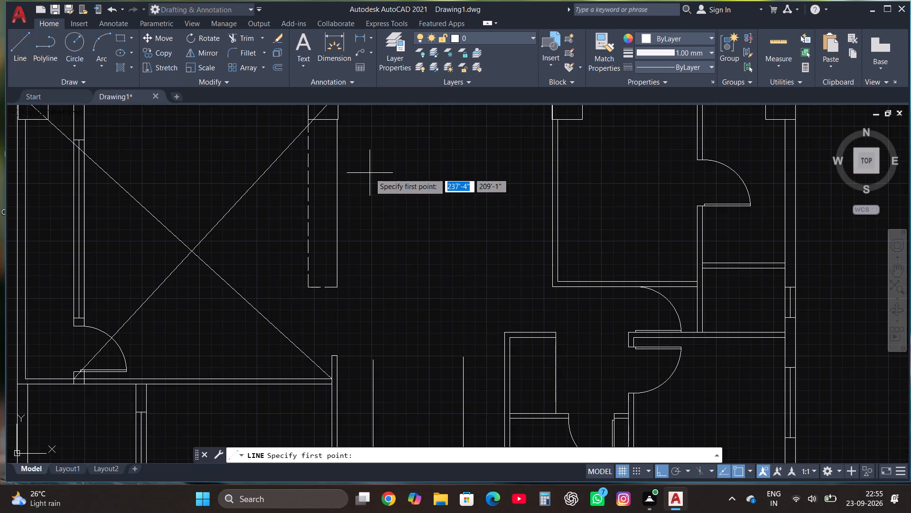
pyautogui.scroll(-1, 369, 187)
pyautogui.scroll(2, 365, 296)
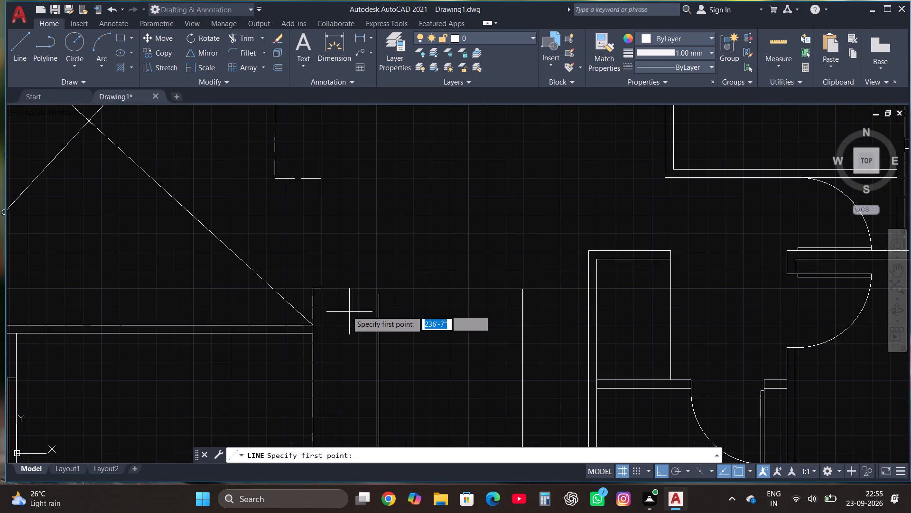
pyautogui.click(322, 296)
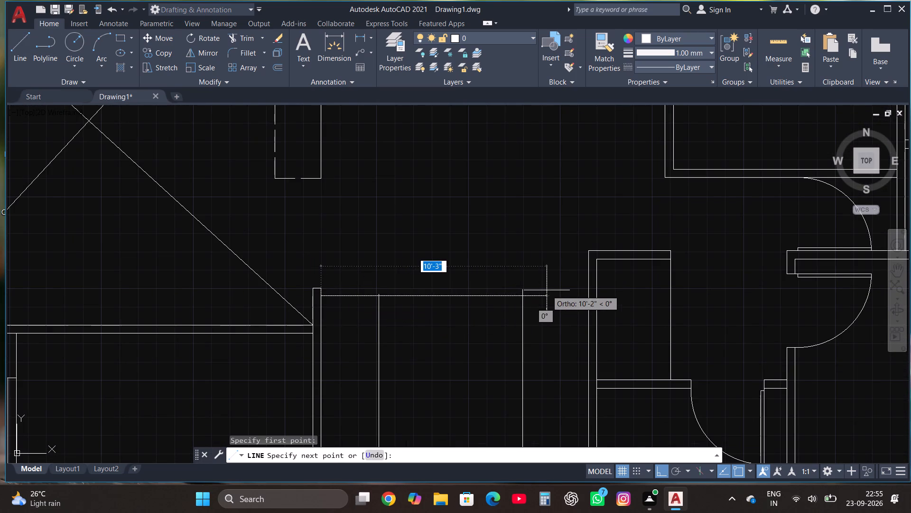
pyautogui.scroll(2, 564, 295)
pyautogui.scroll(1, 627, 288)
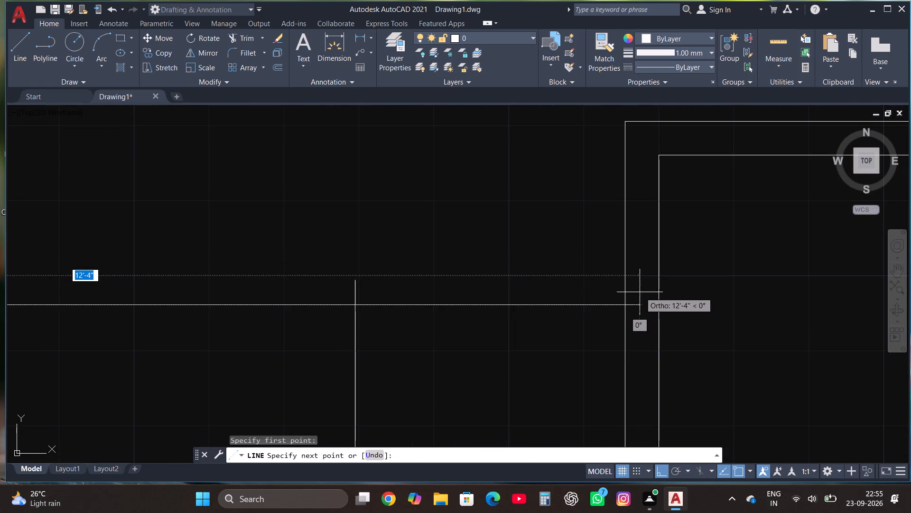
pyautogui.click(639, 293)
pyautogui.press('Escape')
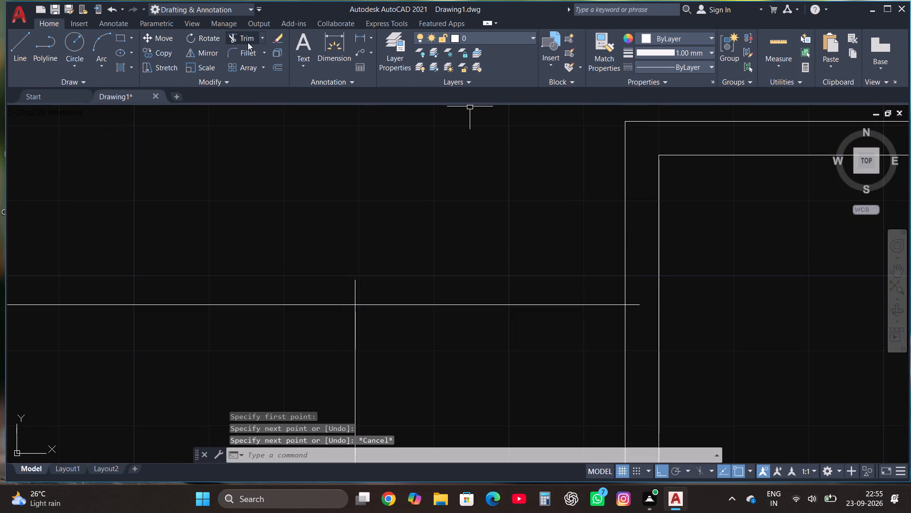
# Trim the two inner vertical lines' stubs above the new horizontal line and its overhang beyond the hall's east wall face.
pyautogui.click(248, 42)
pyautogui.click(357, 283)
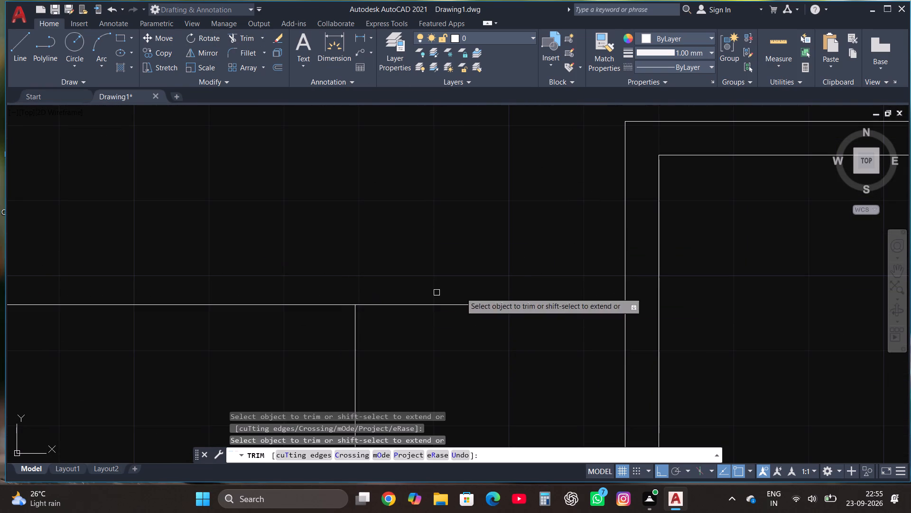
pyautogui.click(639, 304)
pyautogui.scroll(-2, 638, 304)
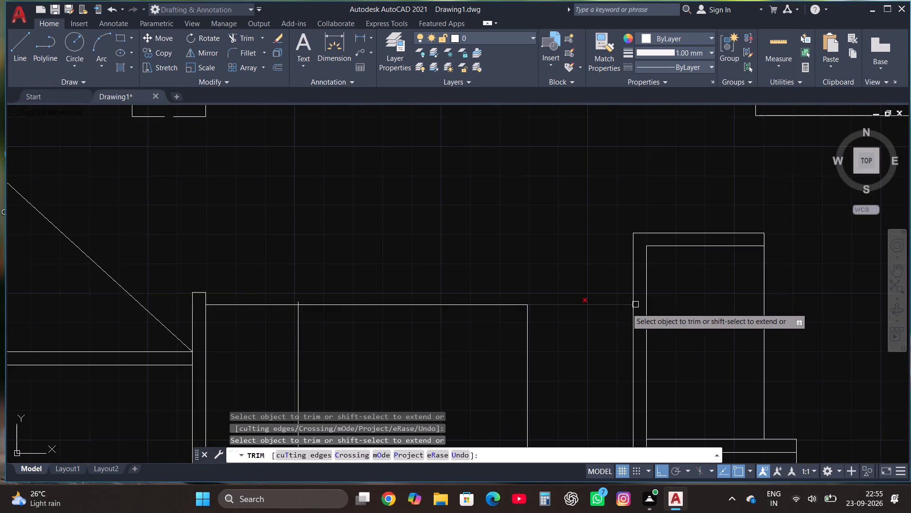
pyautogui.scroll(2, 294, 299)
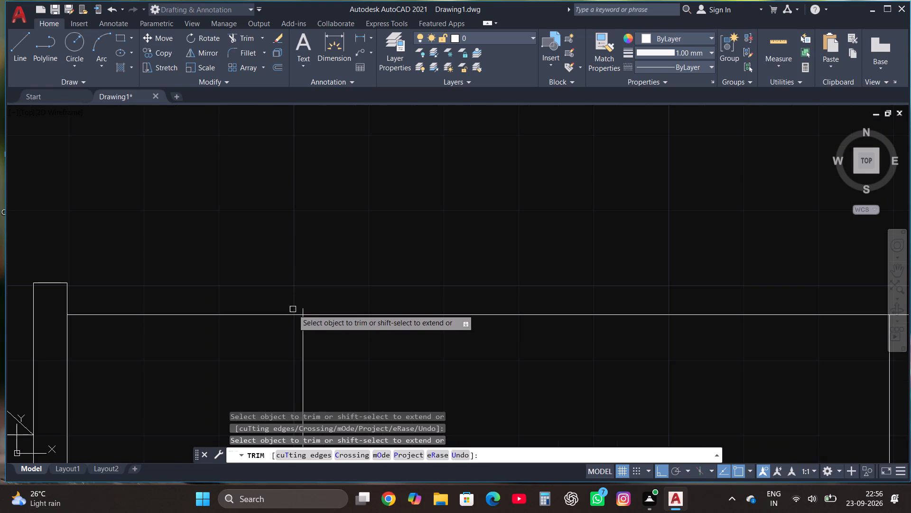
pyautogui.click(306, 309)
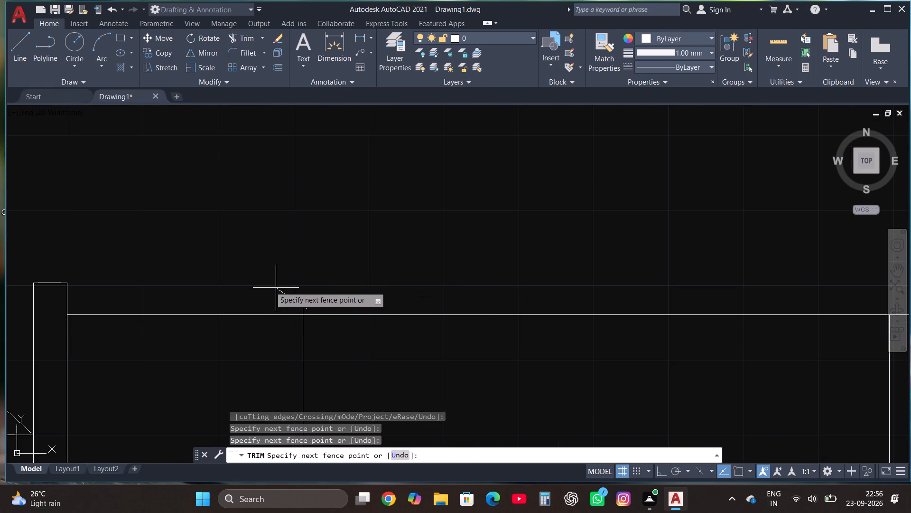
pyautogui.click(268, 286)
pyautogui.click(302, 310)
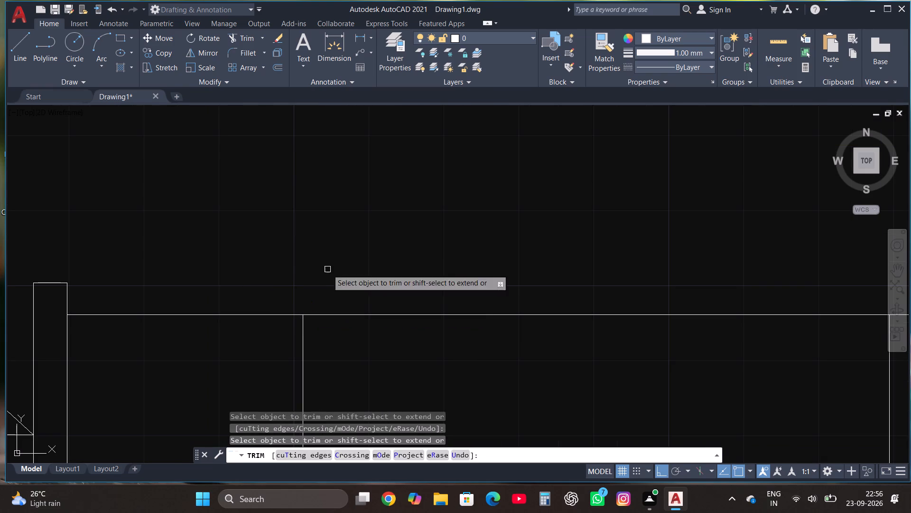
pyautogui.press('Escape')
# Move the inner rectangle's west line 1' east.
pyautogui.scroll(-3, 332, 261)
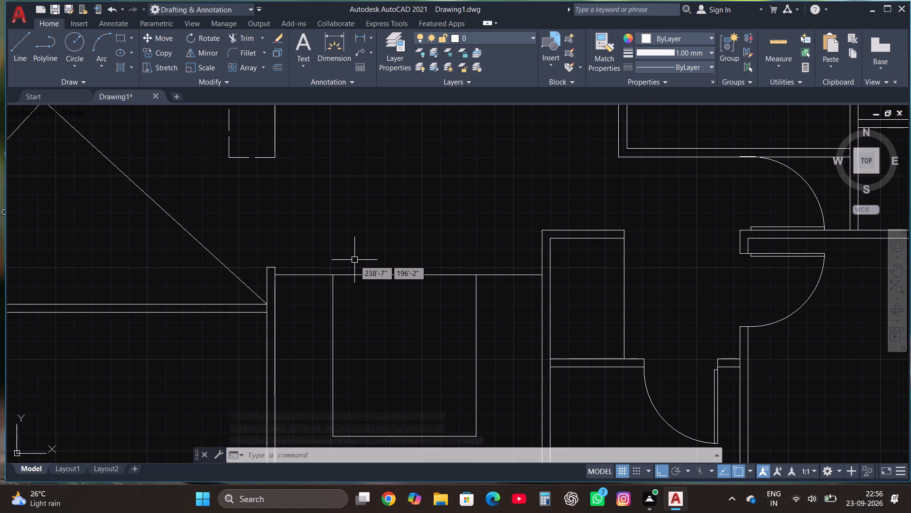
pyautogui.scroll(-1, 354, 260)
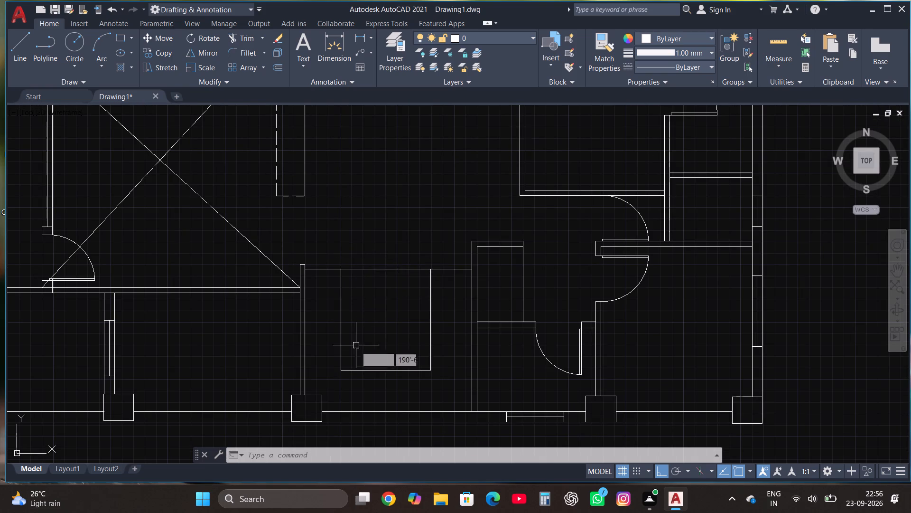
pyautogui.scroll(1, 362, 346)
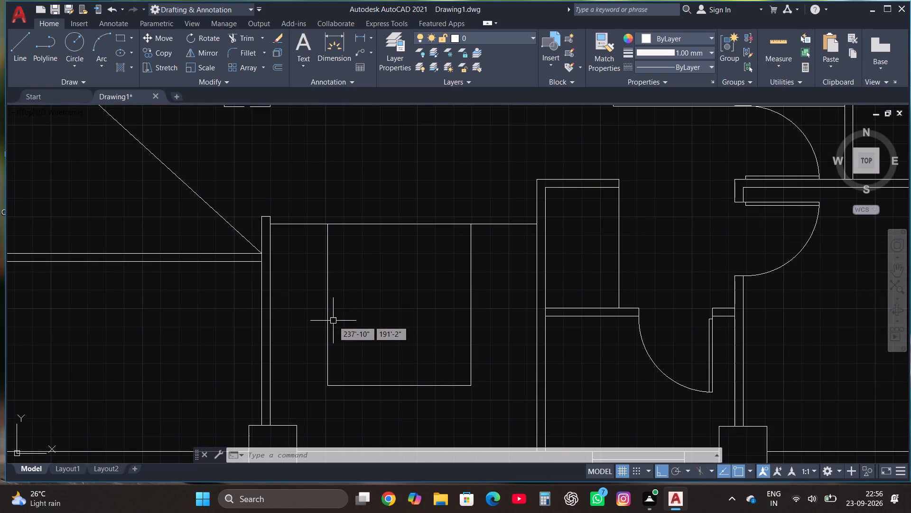
pyautogui.click(330, 313)
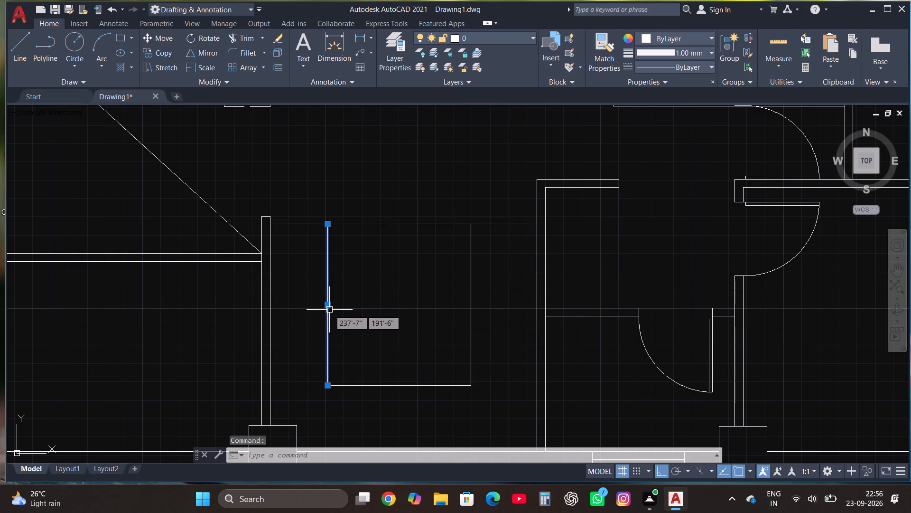
pyautogui.click(324, 306)
pyautogui.click(305, 337)
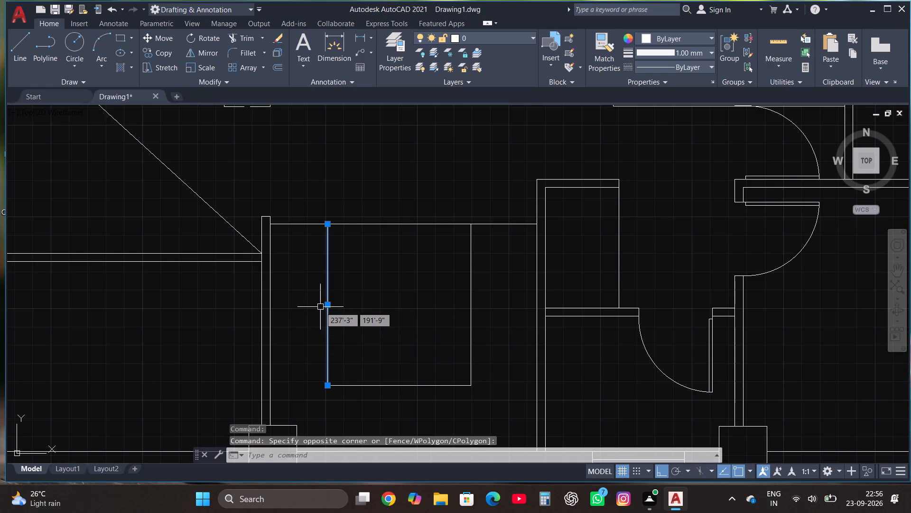
pyautogui.click(327, 304)
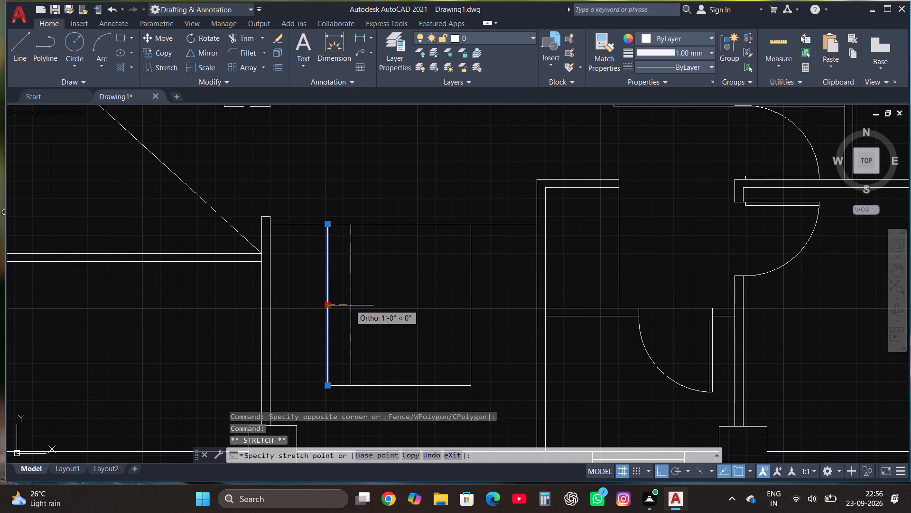
pyautogui.write("1'")
pyautogui.press('Return')
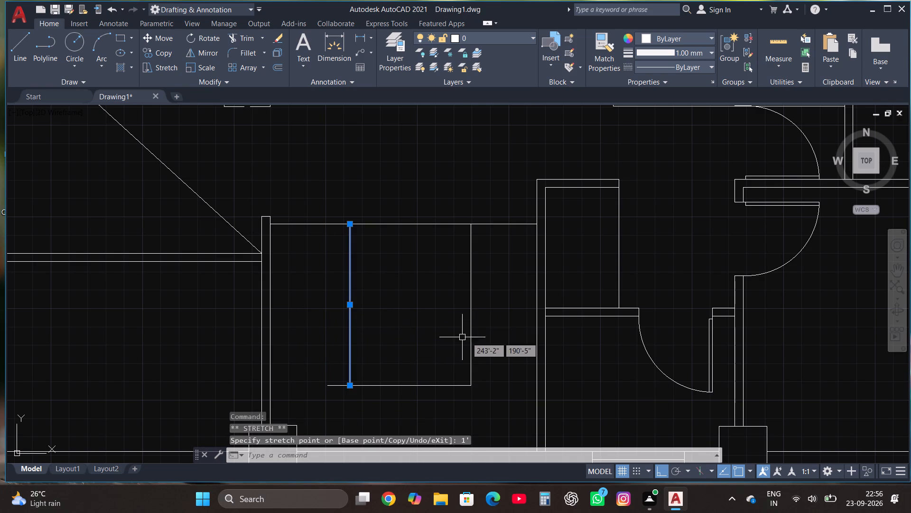
# Move the inner rectangle's east line 1' west.
pyautogui.click(467, 307)
pyautogui.click(470, 332)
pyautogui.click(470, 332)
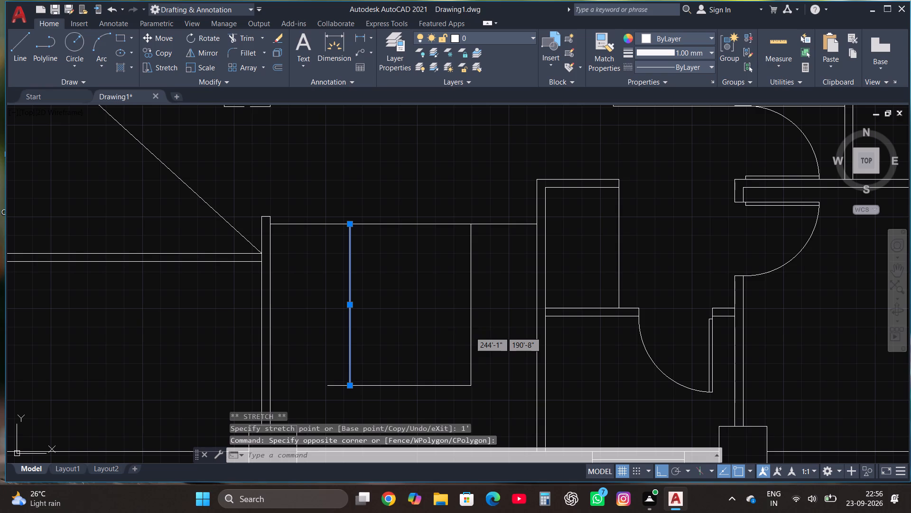
pyautogui.press('Escape')
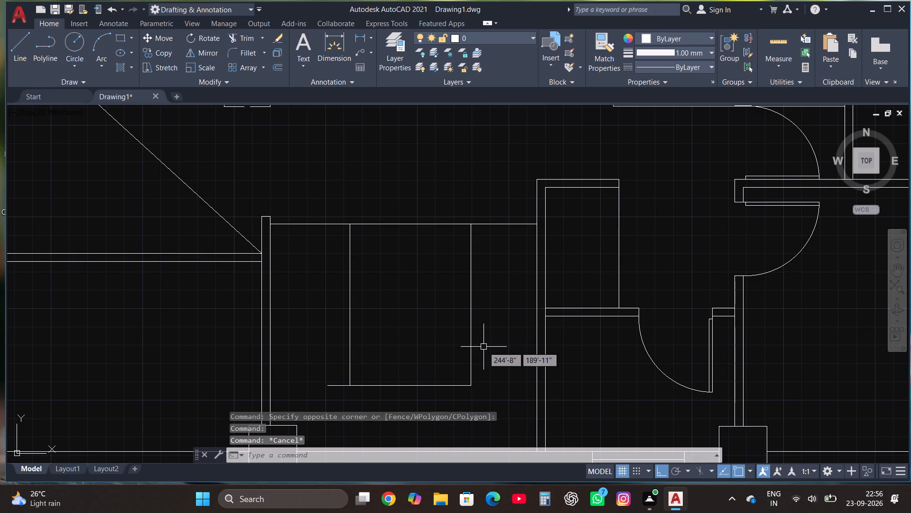
pyautogui.click(485, 347)
pyautogui.click(451, 317)
pyautogui.click(473, 306)
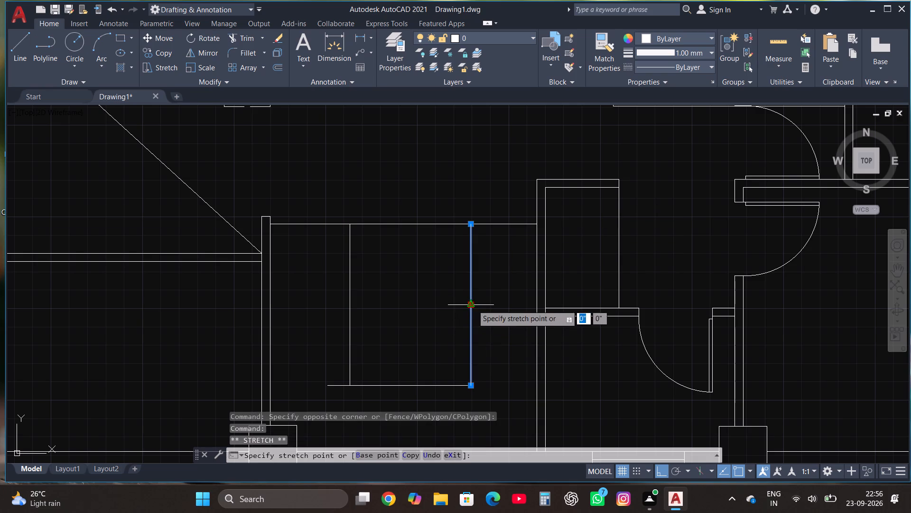
pyautogui.write("1'")
pyautogui.press('Return')
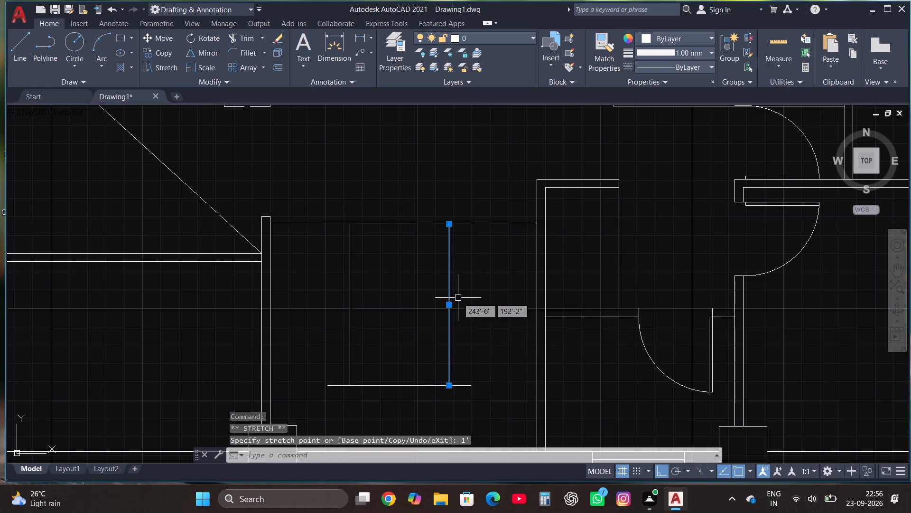
pyautogui.press('Escape')
# Move the inner rectangle's south line 1' north.
pyautogui.click(386, 384)
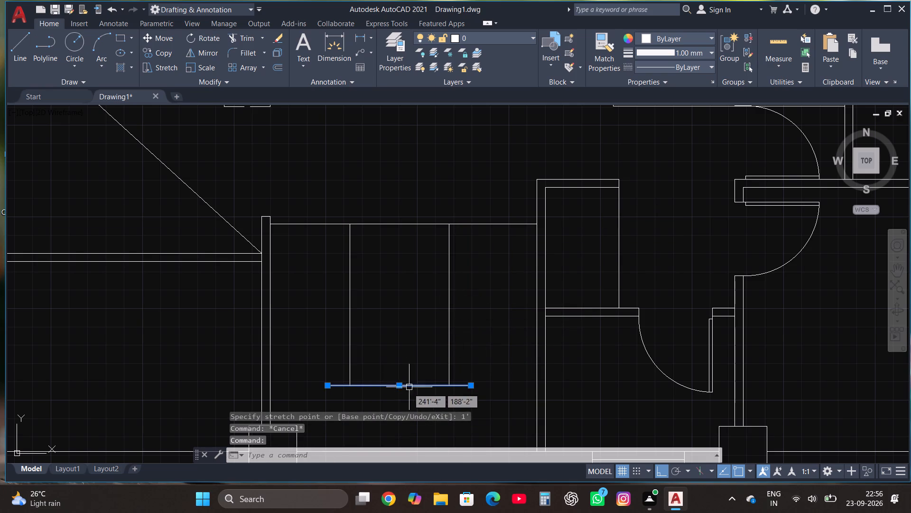
pyautogui.click(398, 389)
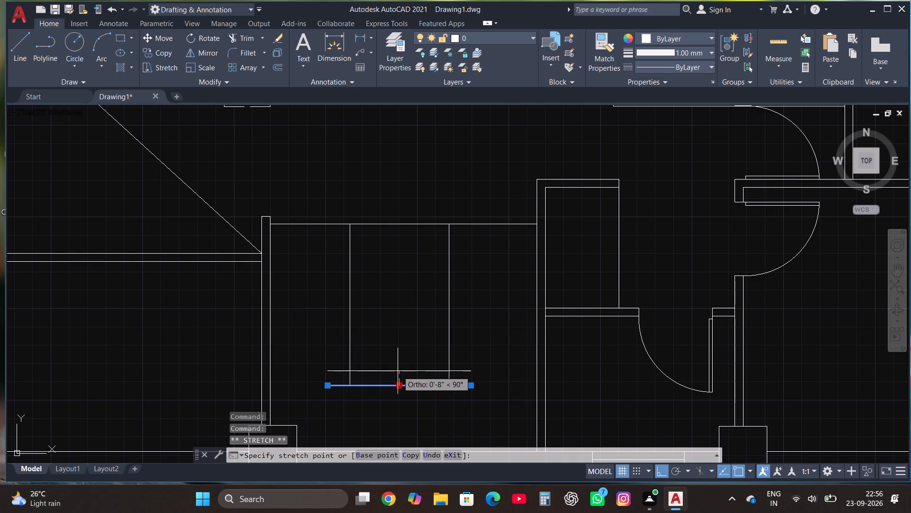
pyautogui.write("1'")
pyautogui.press('Return')
pyautogui.press('Escape')
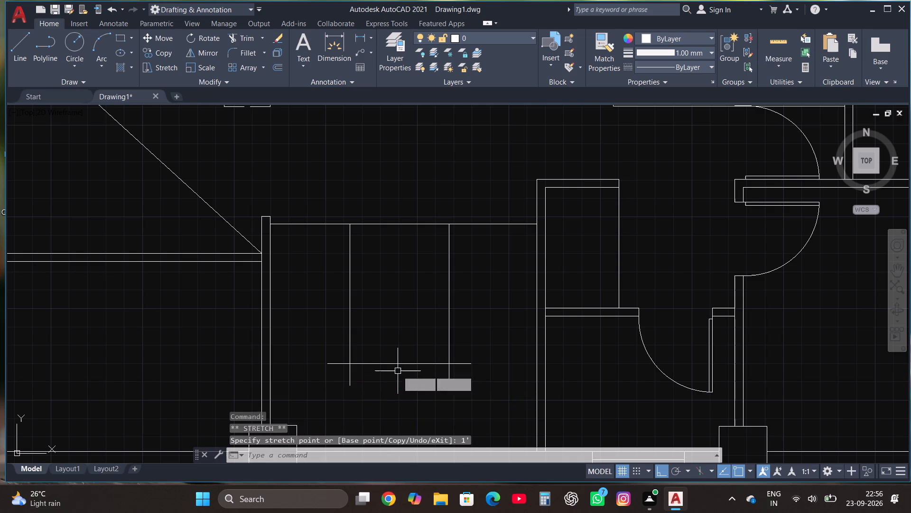
# Trim the overhanging line ends at the inner rectangle's southwest and southeast corners.
pyautogui.click(245, 38)
pyautogui.click(329, 355)
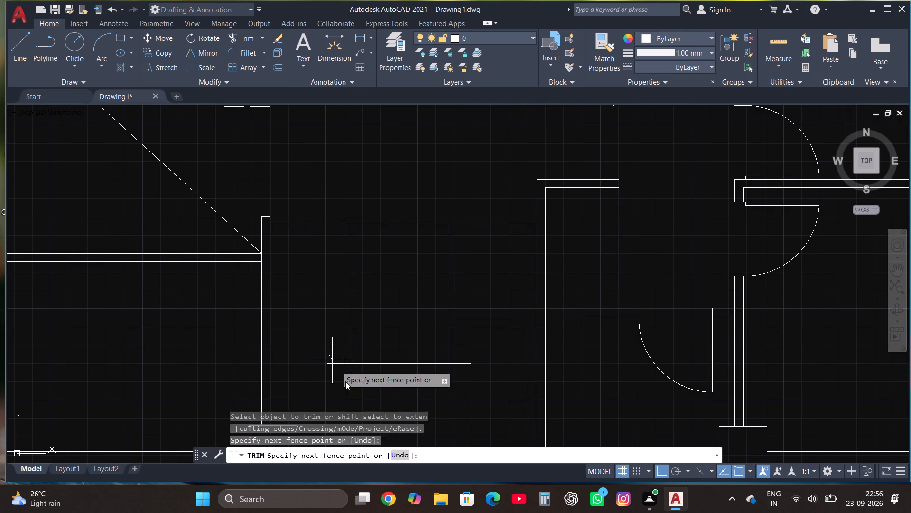
pyautogui.click(346, 382)
pyautogui.click(344, 376)
pyautogui.click(474, 378)
pyautogui.click(461, 380)
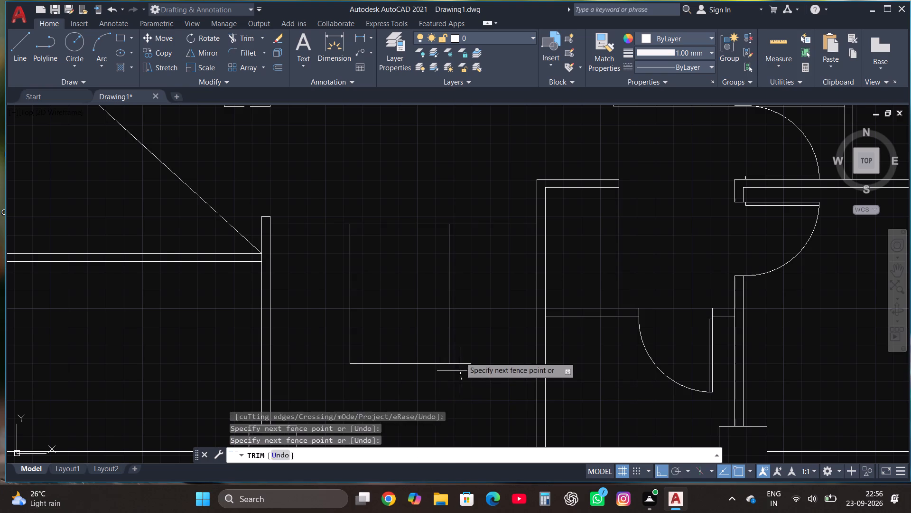
pyautogui.click(460, 347)
pyautogui.press('Escape')
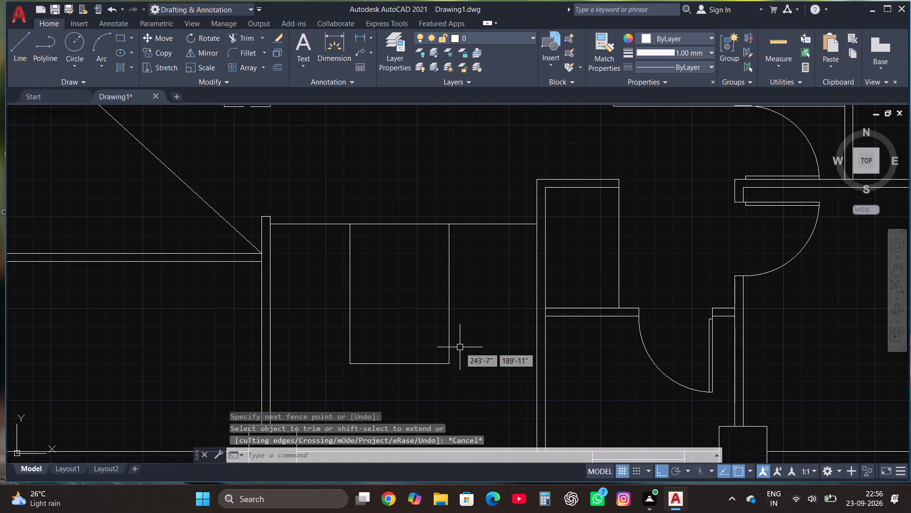
# Offset the inner rectangle's east, south, west and north lines 4" inward to make a double outline.
pyautogui.click(453, 344)
pyautogui.click(449, 332)
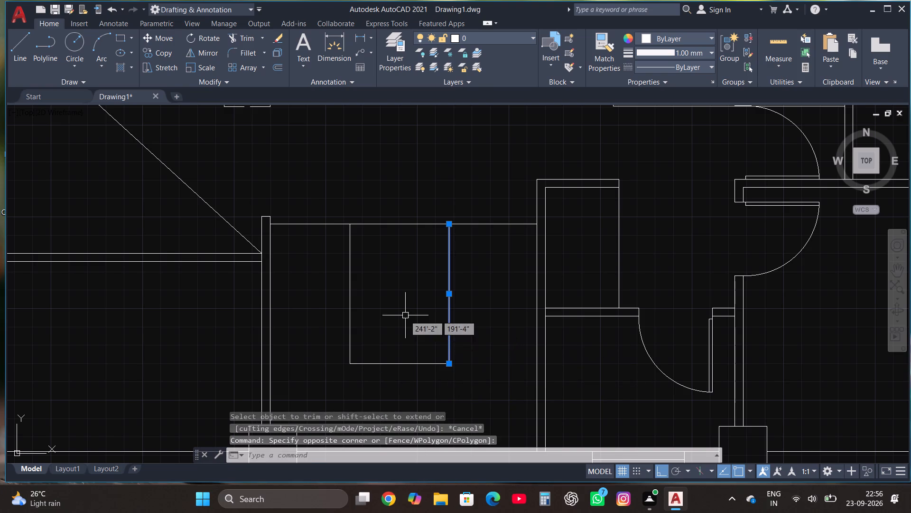
pyautogui.click(279, 66)
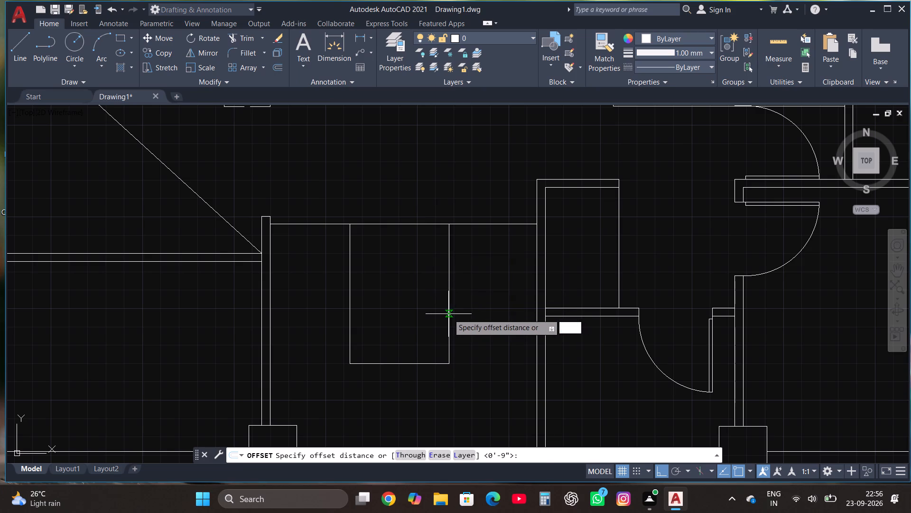
pyautogui.click(448, 314)
pyautogui.click(442, 312)
pyautogui.click(430, 303)
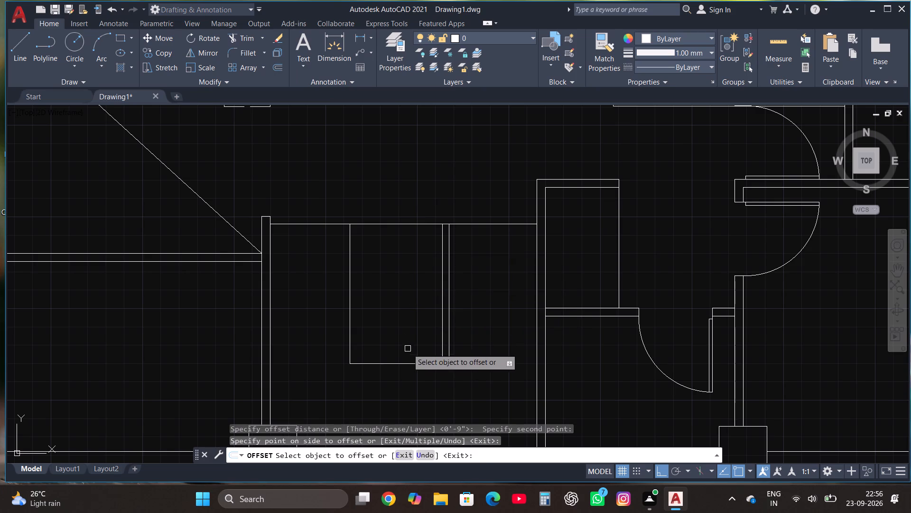
pyautogui.click(402, 365)
pyautogui.click(401, 327)
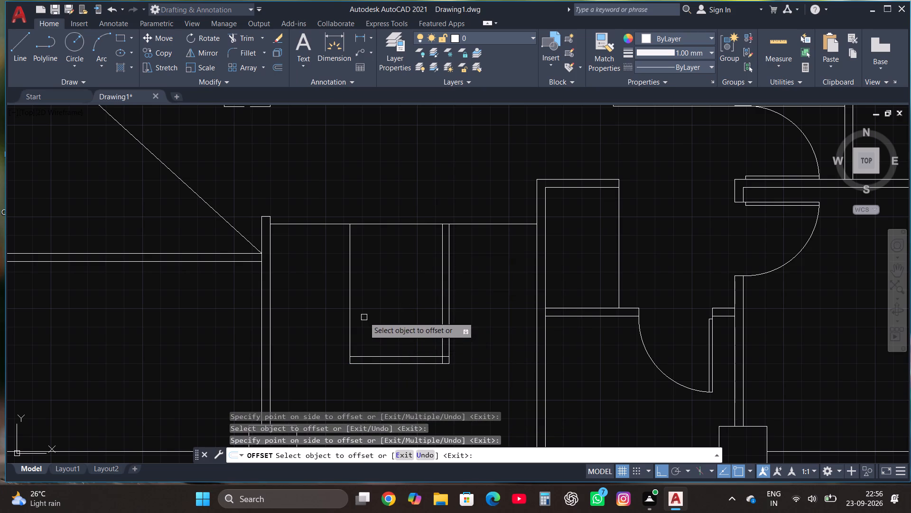
pyautogui.click(353, 313)
pyautogui.click(352, 311)
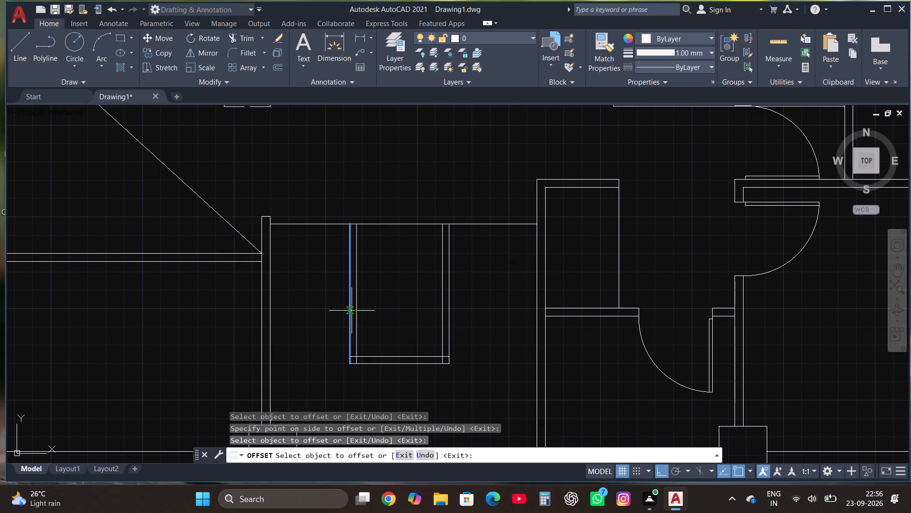
pyautogui.click(381, 311)
pyautogui.click(411, 226)
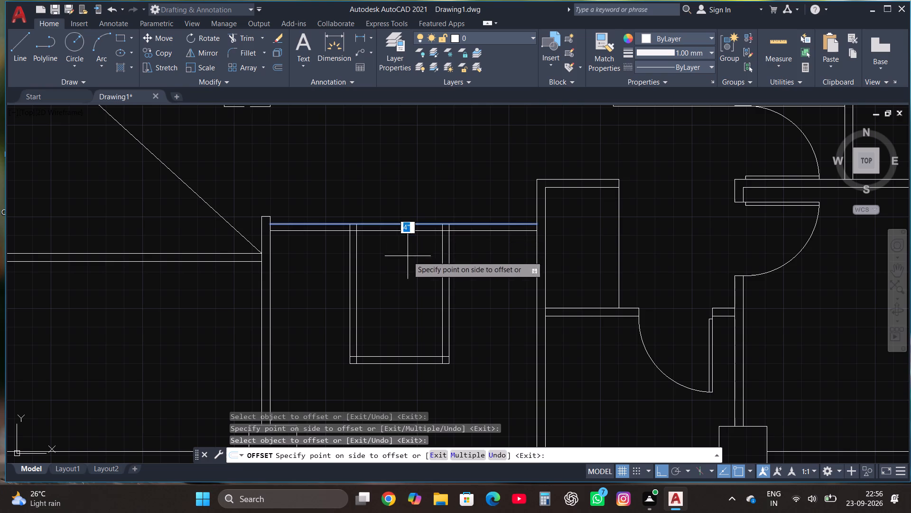
pyautogui.click(408, 257)
pyautogui.press('Escape')
# Trim the north offset line beyond the rectangle and the overlapping offset ends at its northwest and northeast corners.
pyautogui.click(252, 40)
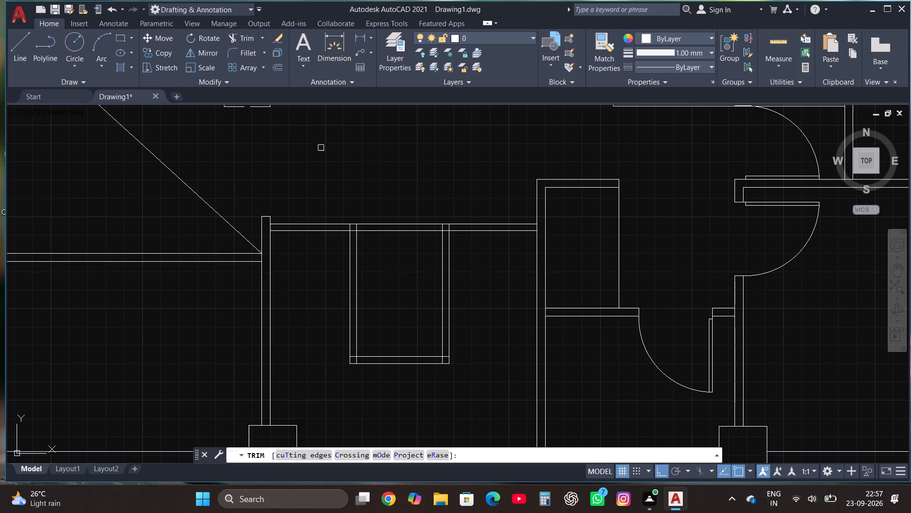
pyautogui.click(316, 235)
pyautogui.click(311, 227)
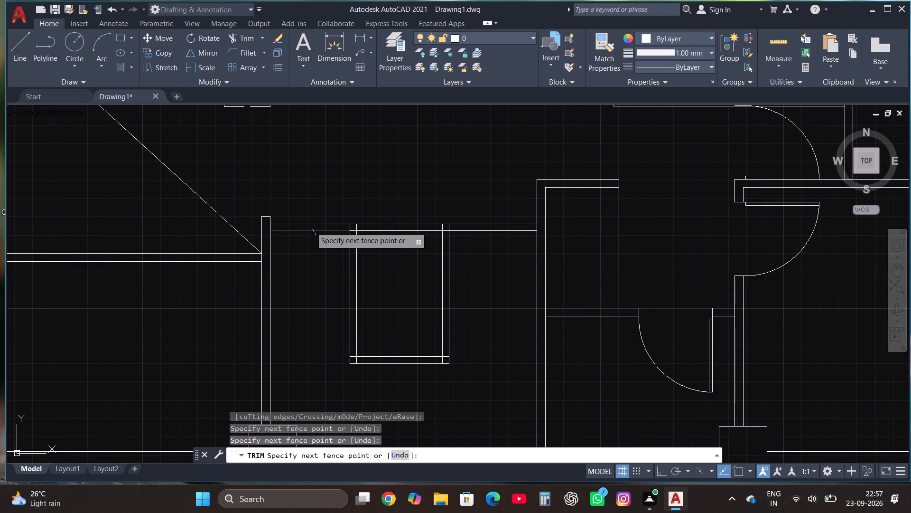
pyautogui.click(520, 230)
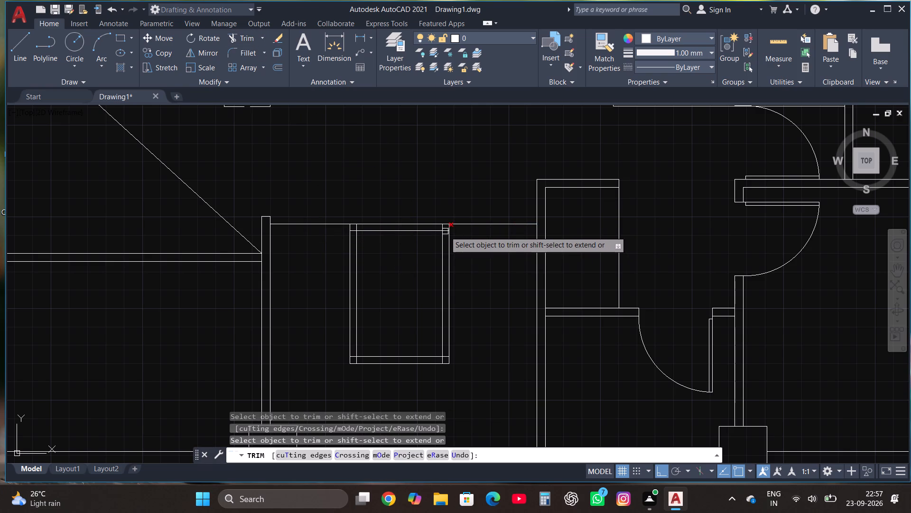
pyautogui.click(445, 231)
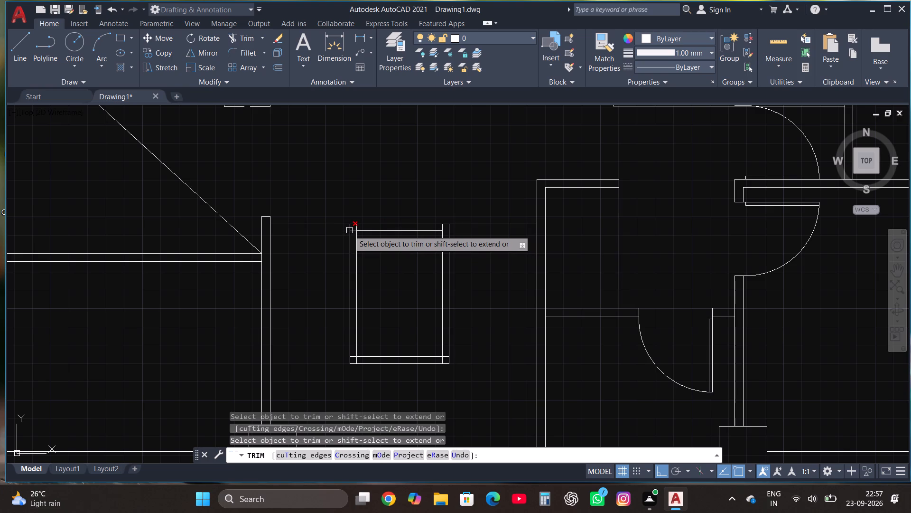
pyautogui.click(349, 230)
pyautogui.scroll(2, 350, 230)
pyautogui.click(361, 224)
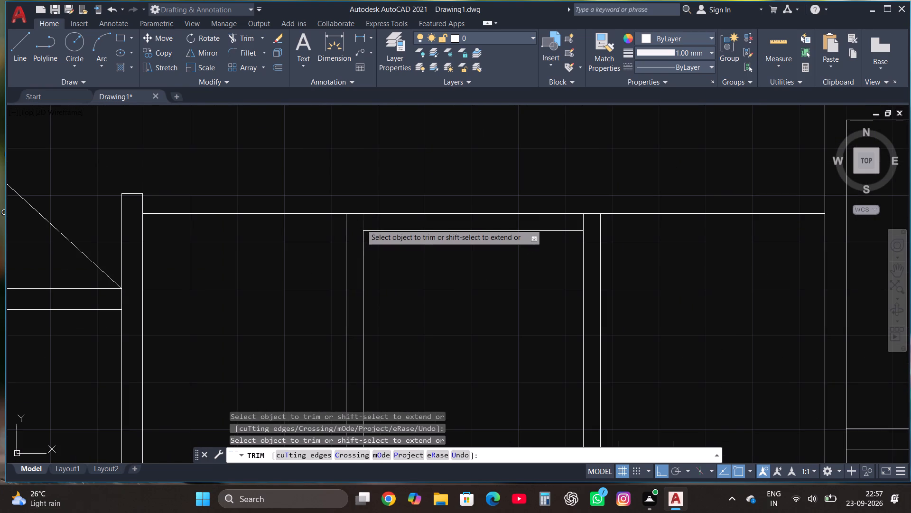
pyautogui.click(581, 225)
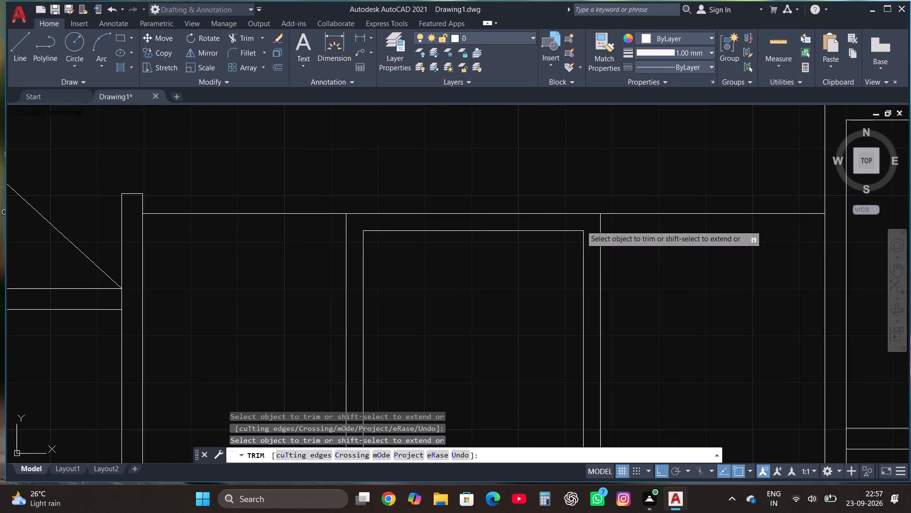
# Trim the overlapping offset line ends at the inner rectangle's southwest and southeast corners.
pyautogui.scroll(-3, 566, 164)
pyautogui.scroll(4, 553, 249)
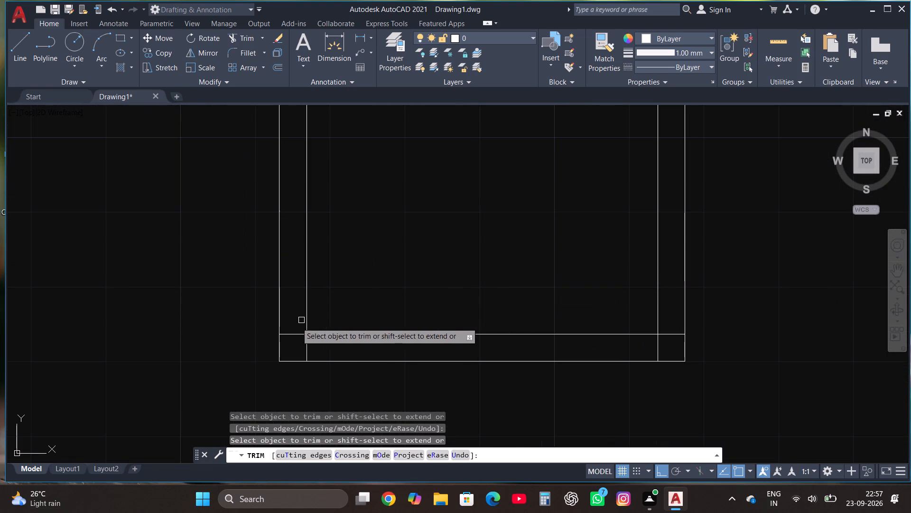
pyautogui.click(293, 325)
pyautogui.click(301, 351)
pyautogui.click(301, 351)
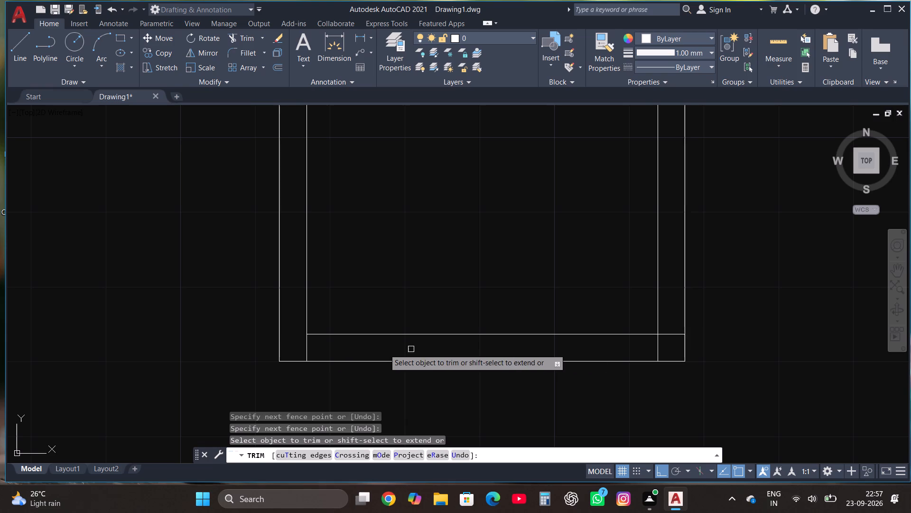
pyautogui.click(301, 349)
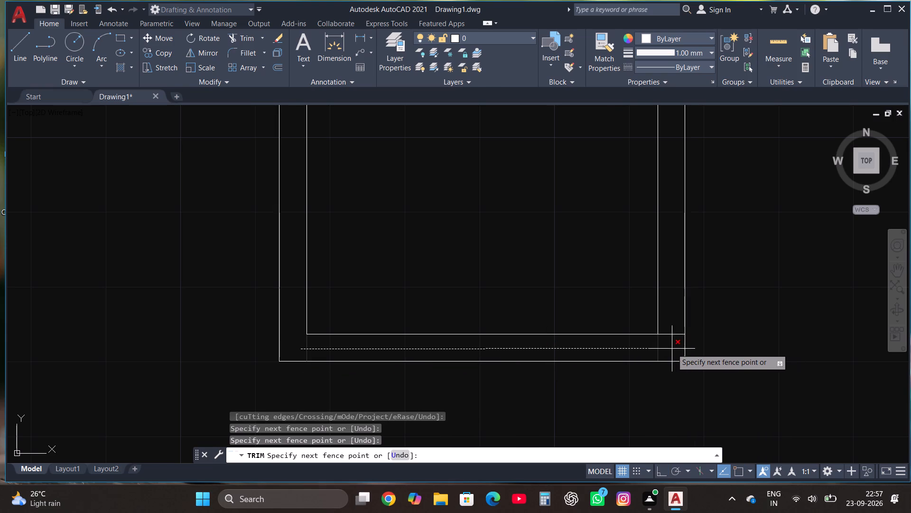
pyautogui.click(666, 351)
pyautogui.click(677, 351)
pyautogui.click(671, 319)
pyautogui.press('Escape')
# Offset the hall's north line southward repeatedly at 10" spacing to create eight parallel tread lines across the hall.
pyautogui.scroll(-3, 638, 370)
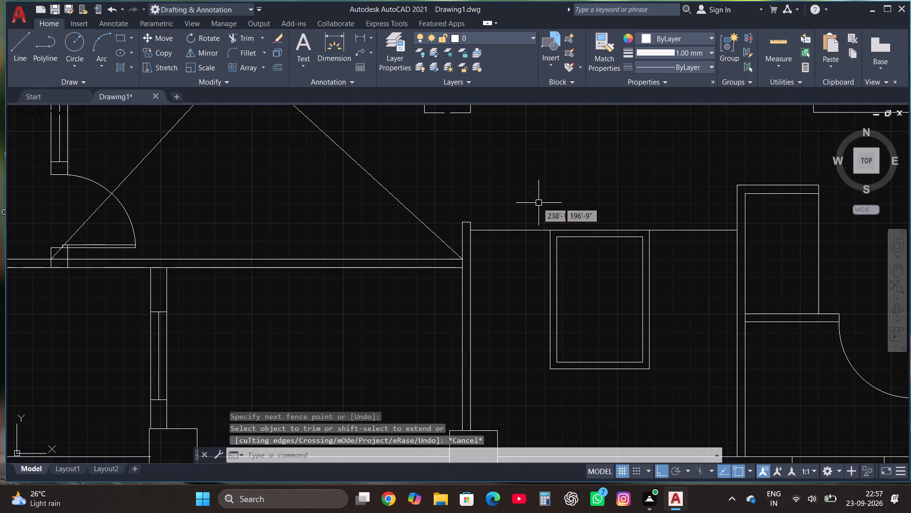
pyautogui.click(519, 231)
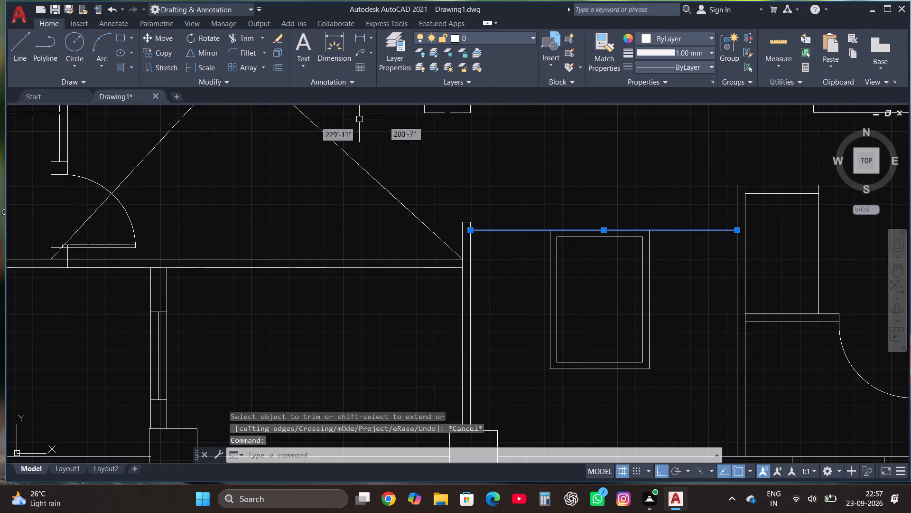
pyautogui.click(282, 67)
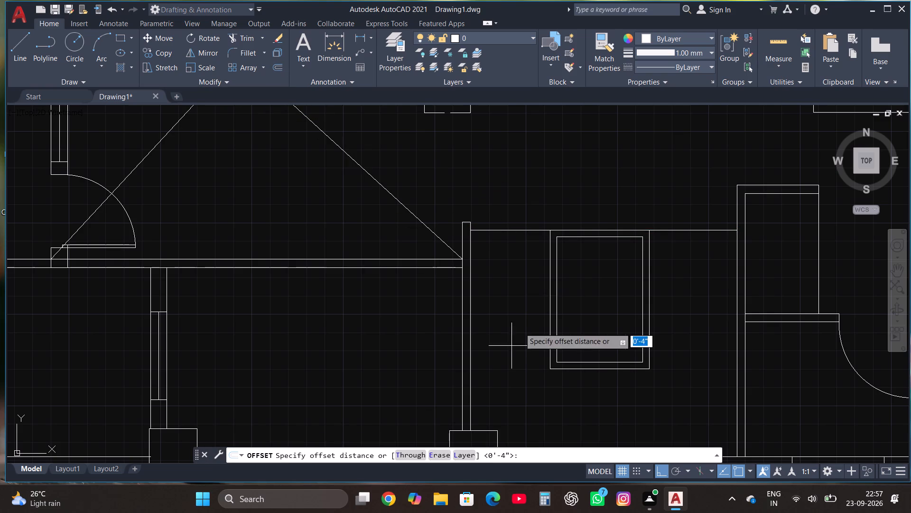
pyautogui.click(508, 230)
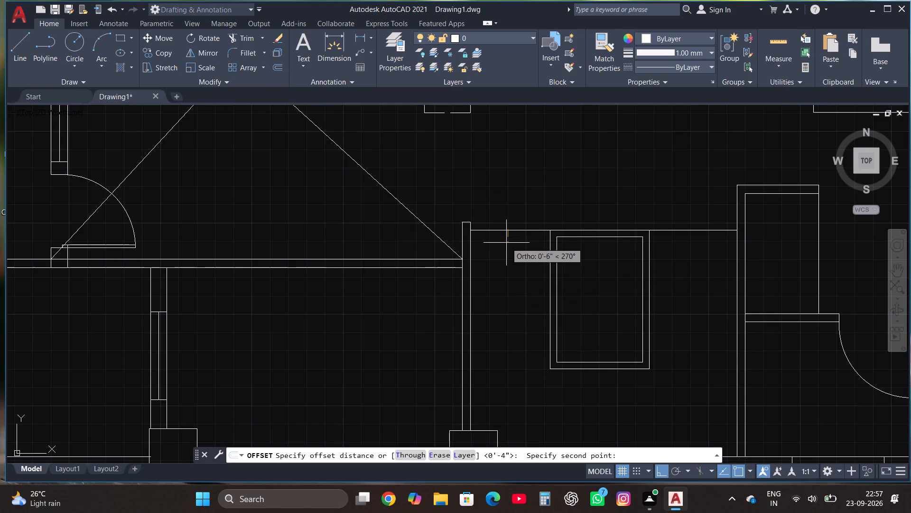
pyautogui.write('10"')
pyautogui.press('Return')
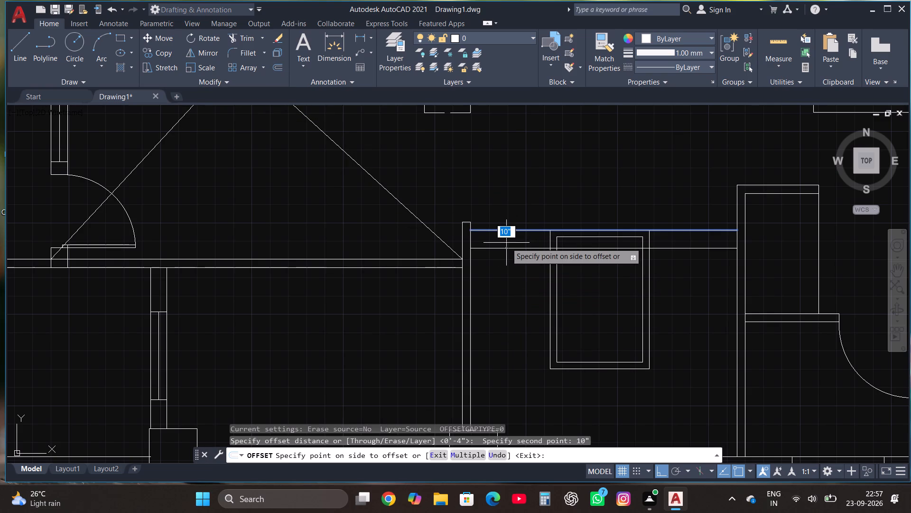
pyautogui.click(502, 267)
pyautogui.click(508, 249)
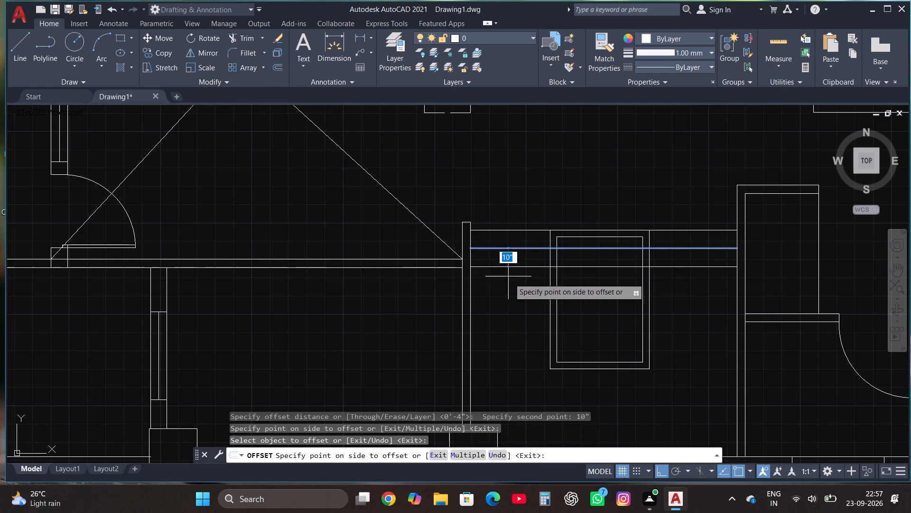
pyautogui.click(510, 282)
pyautogui.click(518, 268)
pyautogui.click(513, 308)
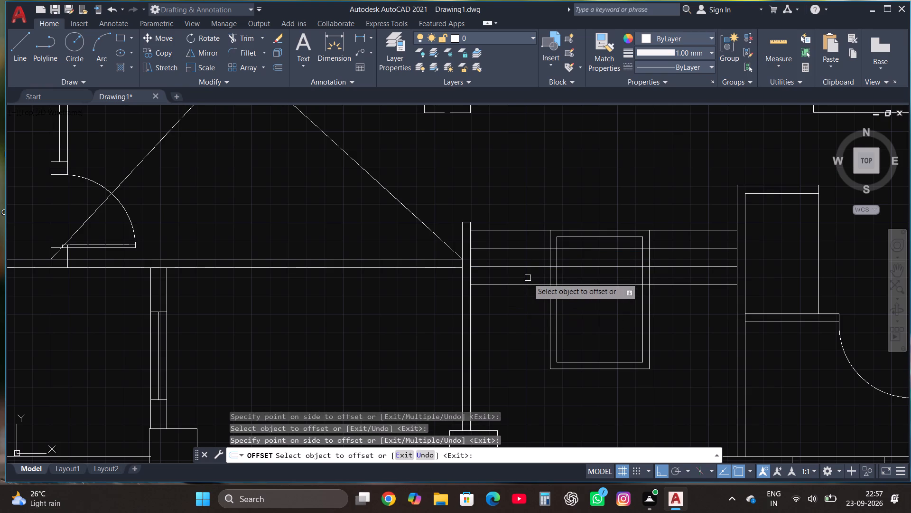
pyautogui.click(527, 286)
pyautogui.click(527, 357)
pyautogui.click(531, 302)
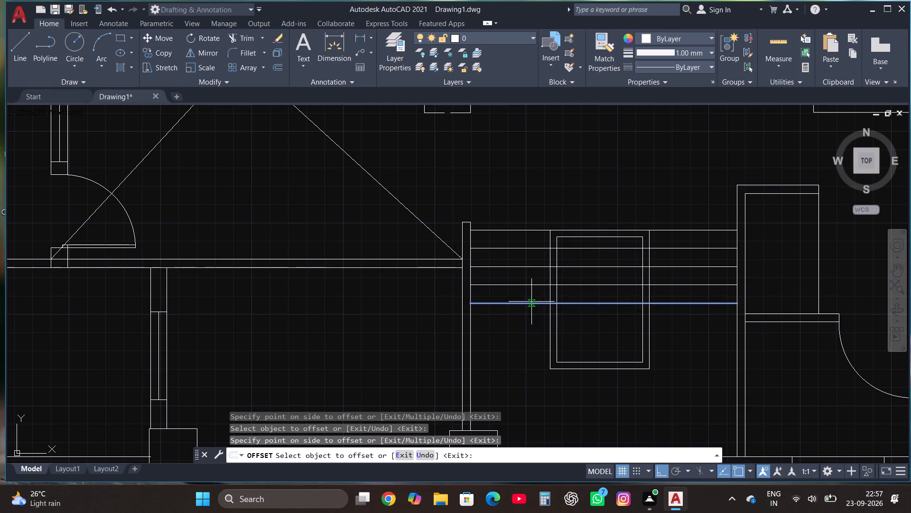
pyautogui.click(525, 350)
pyautogui.click(526, 323)
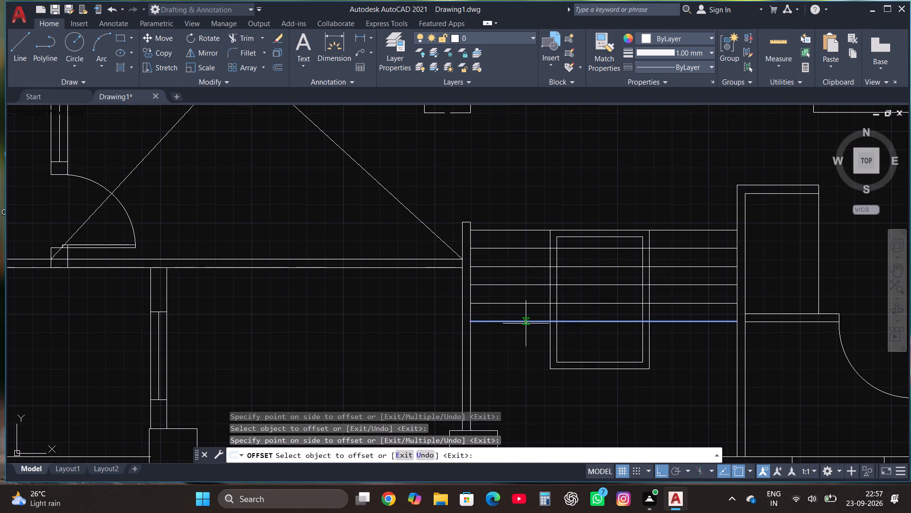
pyautogui.click(527, 345)
pyautogui.scroll(-3, 531, 315)
pyautogui.scroll(3, 537, 328)
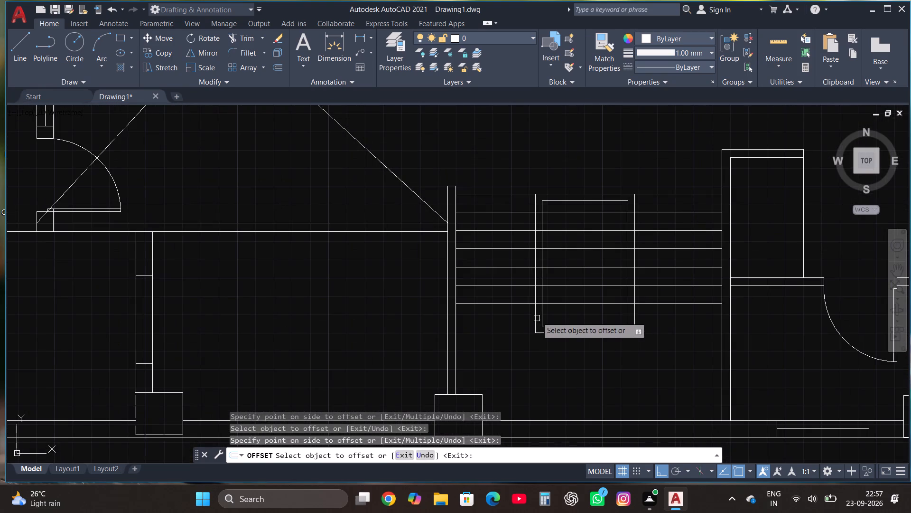
pyautogui.click(515, 304)
pyautogui.click(514, 331)
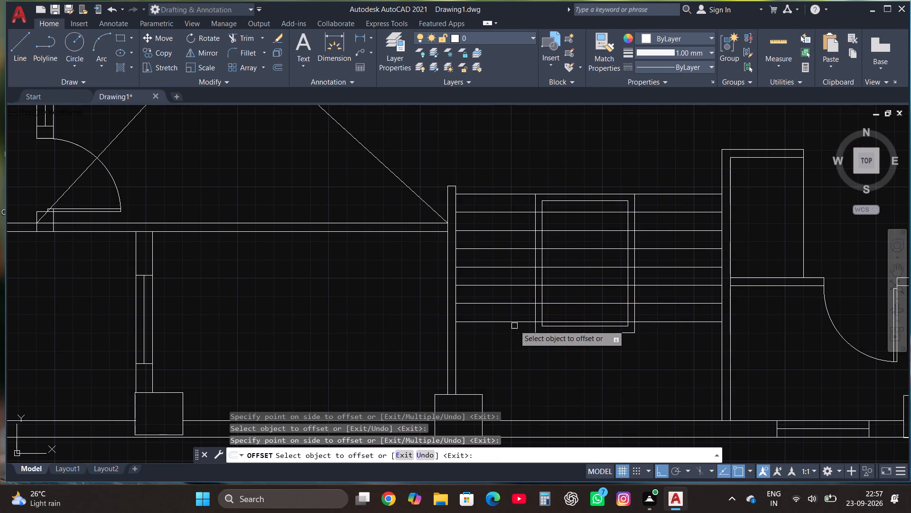
pyautogui.click(514, 324)
pyautogui.click(514, 345)
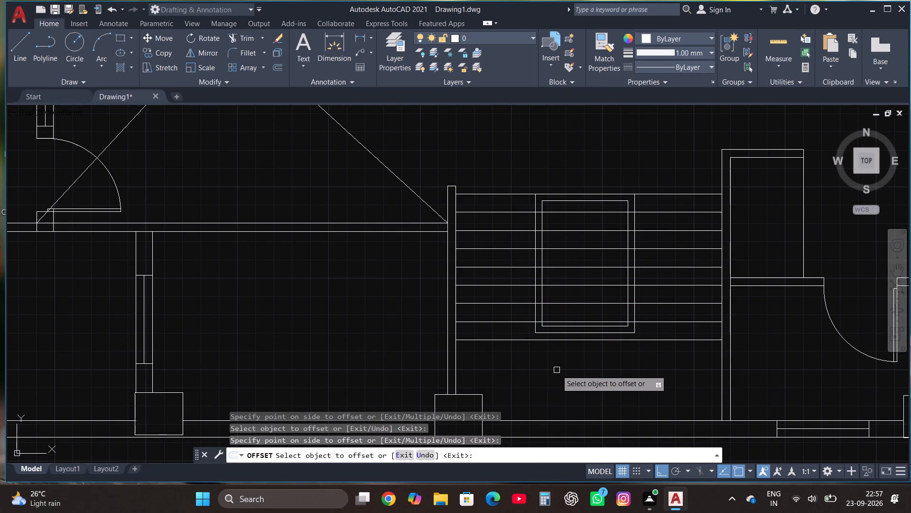
pyautogui.press('Escape')
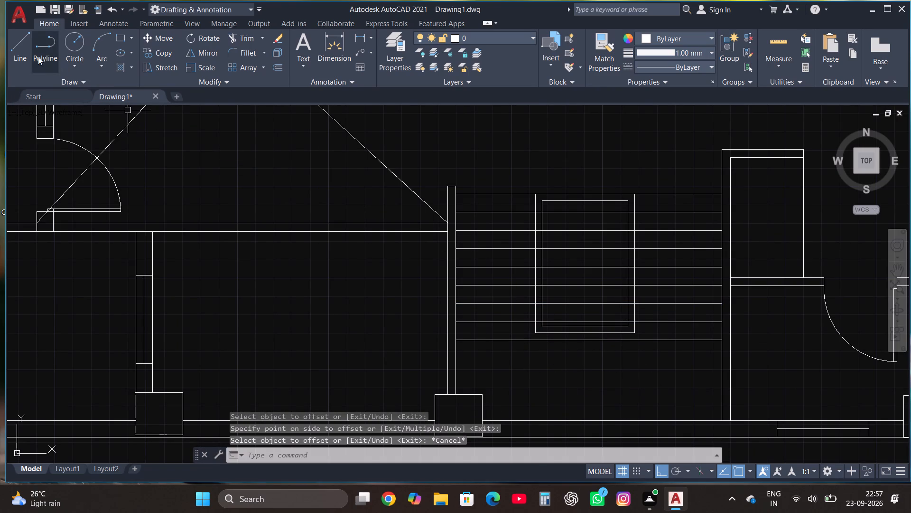
# Draw vertical lines from the rectangle's outer southwest and southeast corners down into the south wall.
pyautogui.click(30, 53)
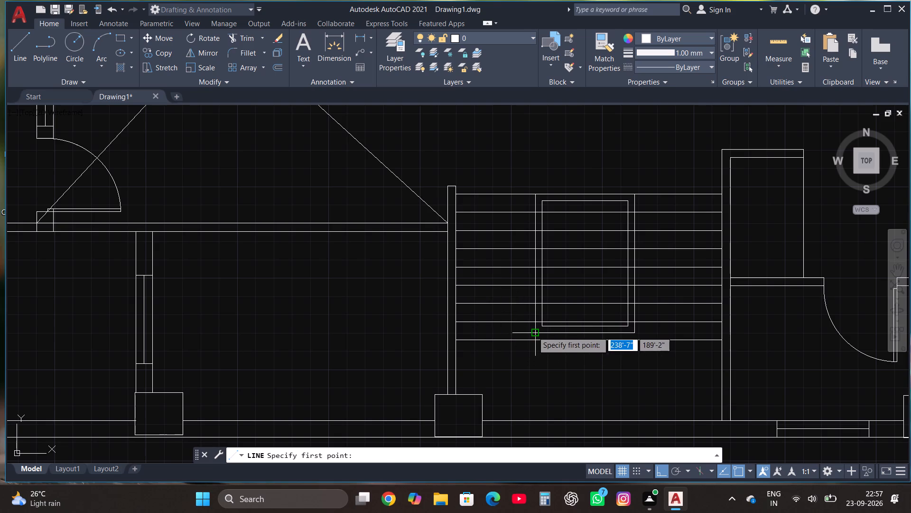
pyautogui.click(535, 331)
pyautogui.click(542, 427)
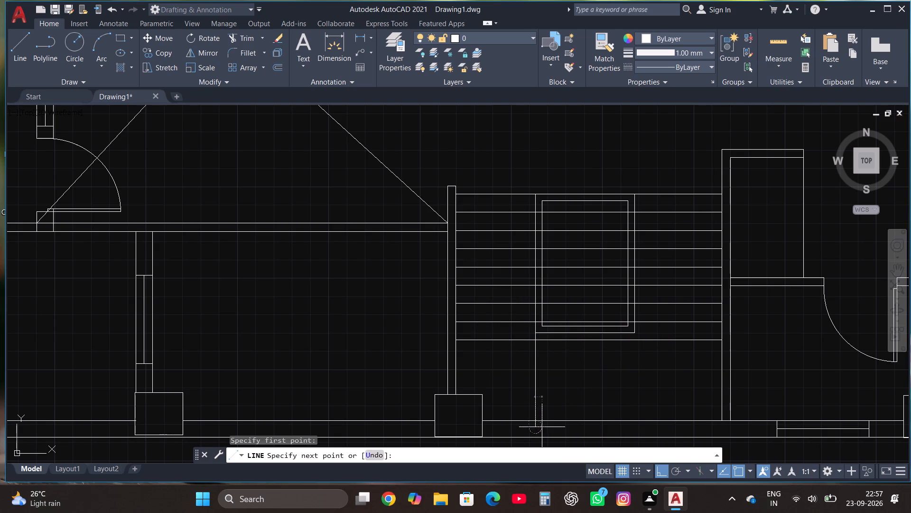
pyautogui.press('Escape')
pyautogui.click(16, 52)
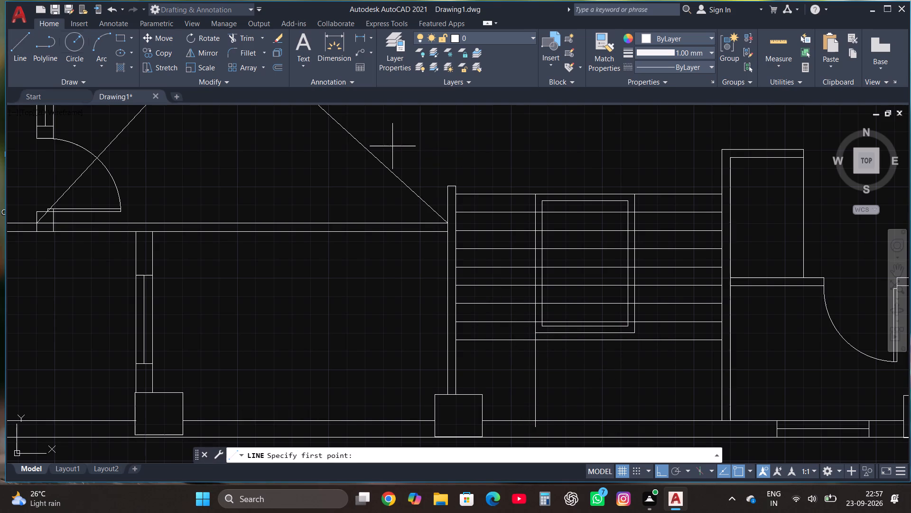
pyautogui.click(634, 329)
pyautogui.click(633, 431)
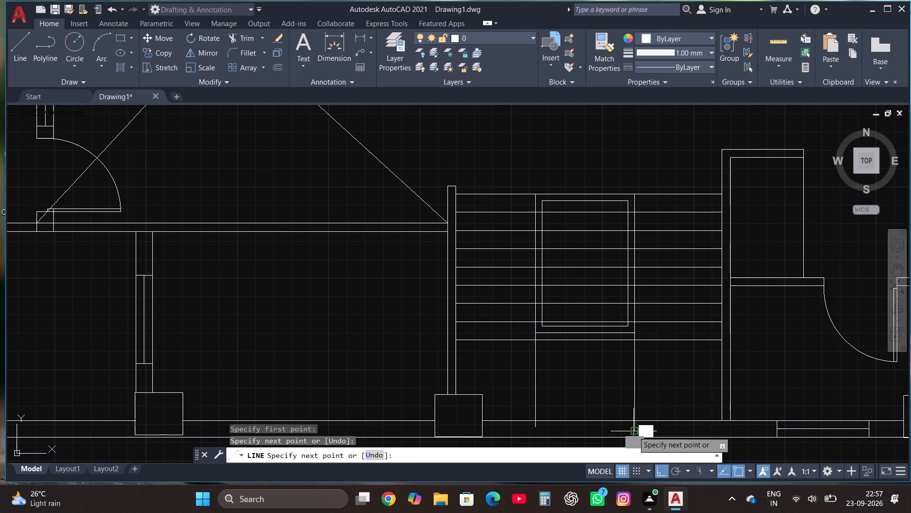
pyautogui.press('Escape')
# Trim the lower ends of both new vertical lines at the south wall's inner face.
pyautogui.click(238, 37)
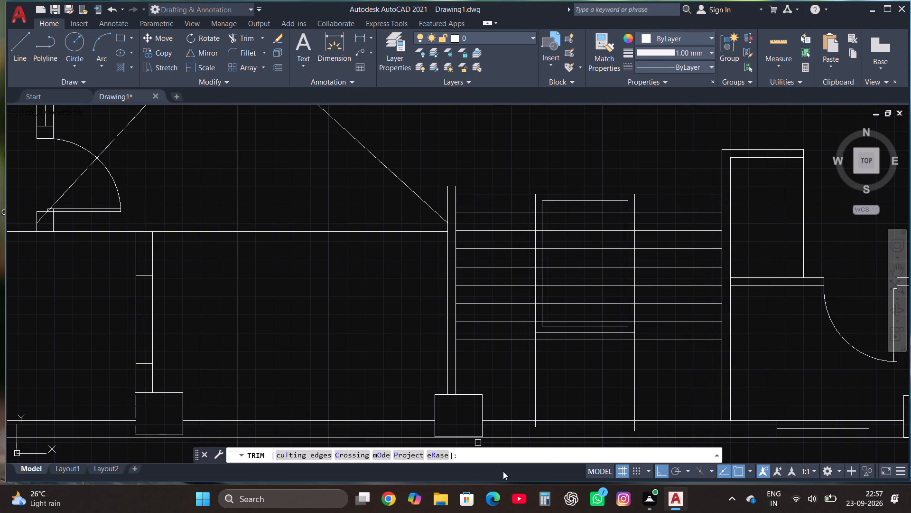
pyautogui.click(532, 429)
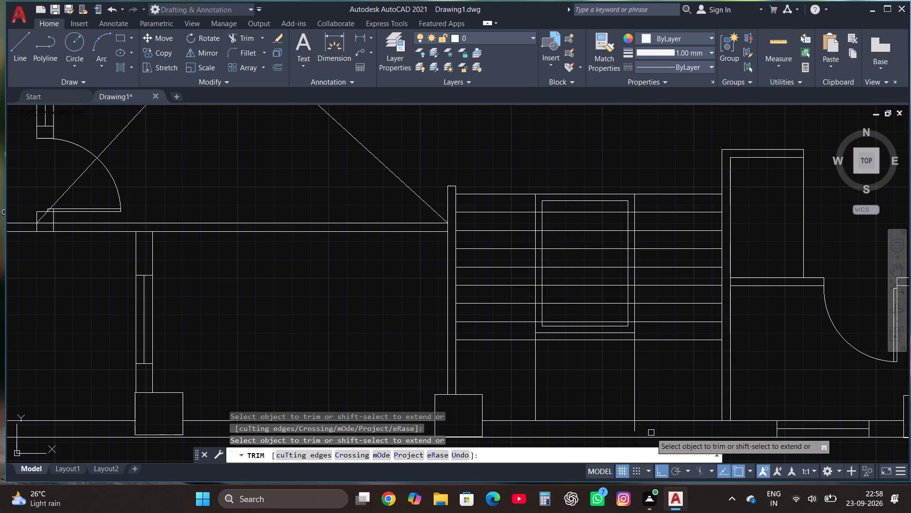
pyautogui.click(635, 429)
pyautogui.press('Escape')
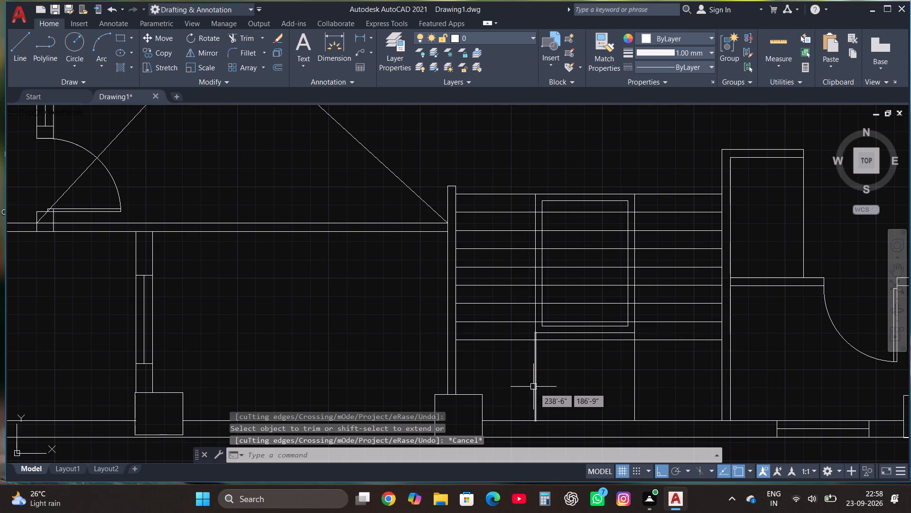
# Offset the vertical line below the rectangle's outer southwest corner eastward at 10" spacing to create four parallel tread lines.
pyautogui.click(539, 390)
pyautogui.click(531, 373)
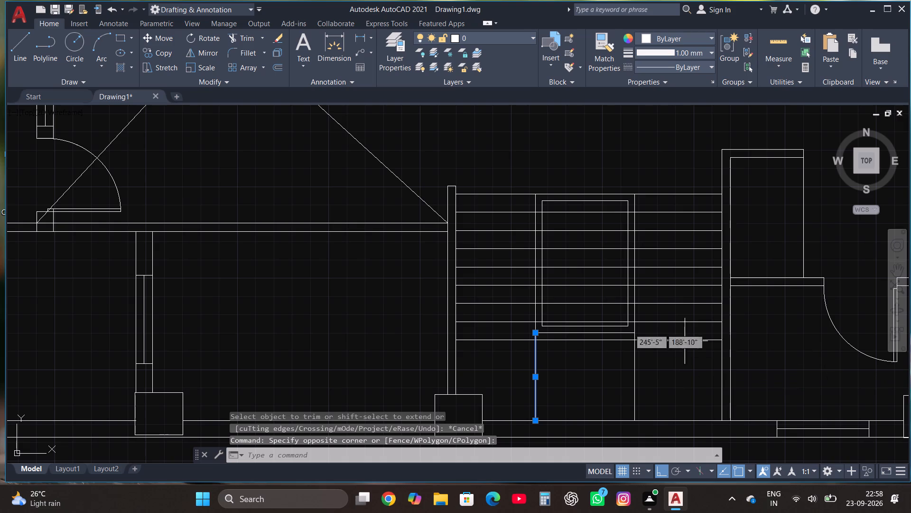
pyautogui.click(278, 65)
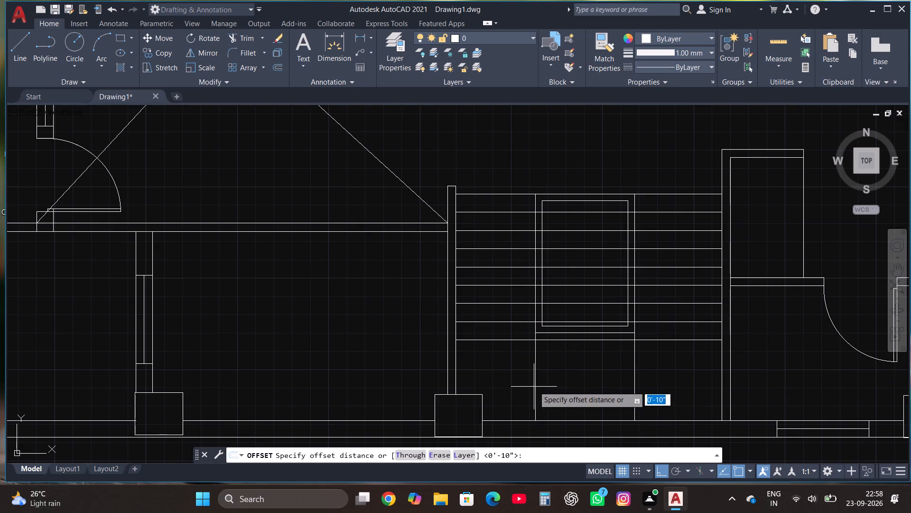
pyautogui.click(533, 379)
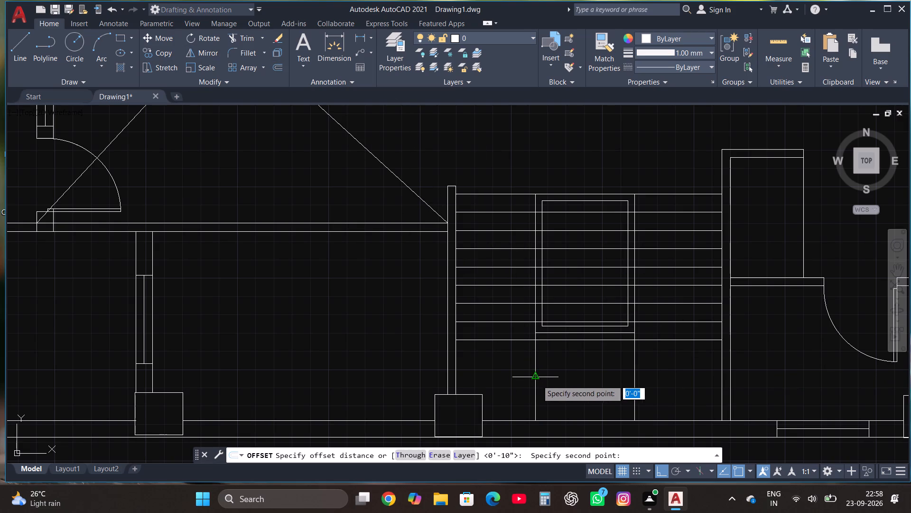
pyautogui.write('10"')
pyautogui.press('Return')
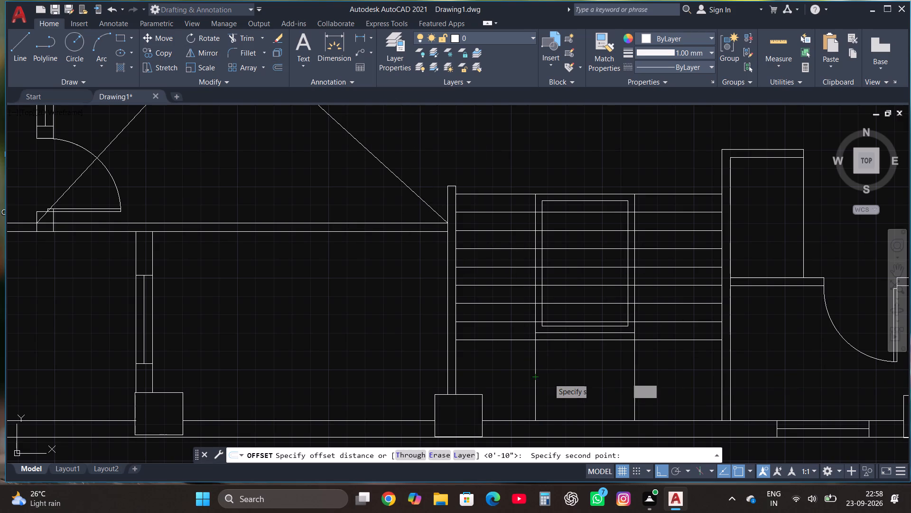
pyautogui.click(559, 381)
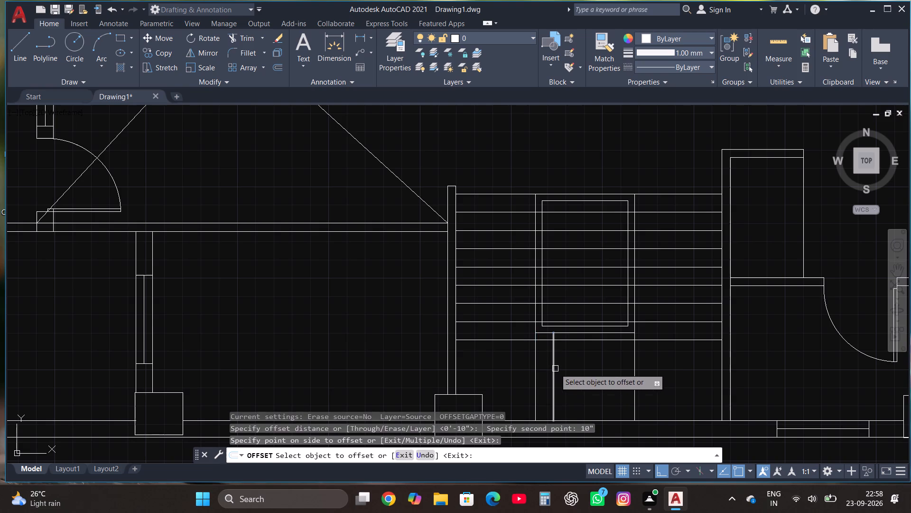
pyautogui.click(555, 369)
pyautogui.click(582, 373)
pyautogui.click(573, 366)
pyautogui.click(594, 372)
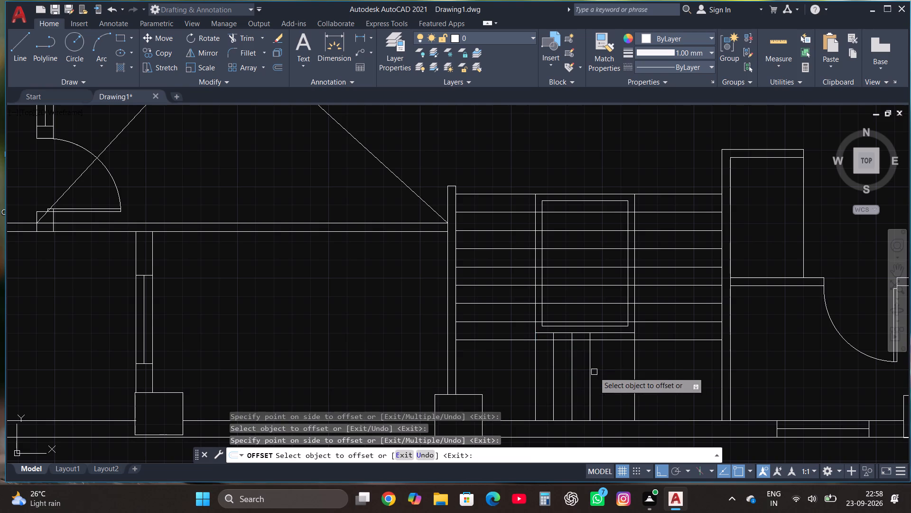
pyautogui.click(588, 363)
pyautogui.click(631, 366)
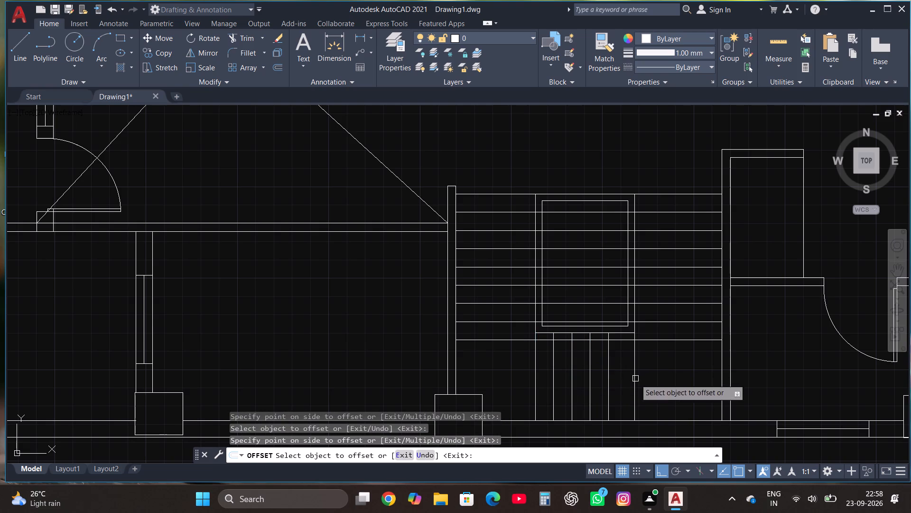
pyautogui.press('Escape')
# Move the nine horizontal tread lines north until the lowest one aligns with the rectangle's outer south edge.
pyautogui.moveTo(518, 357); pyautogui.dragTo(511, 351)
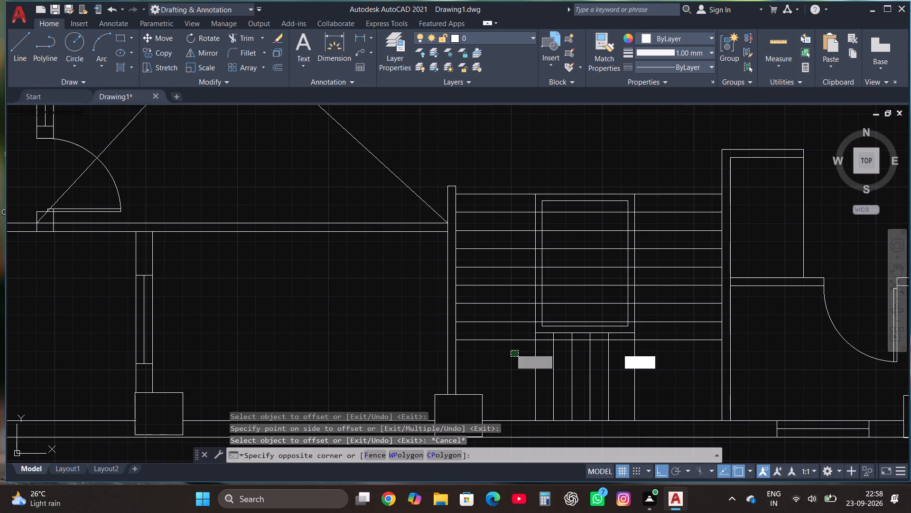
pyautogui.click(503, 185)
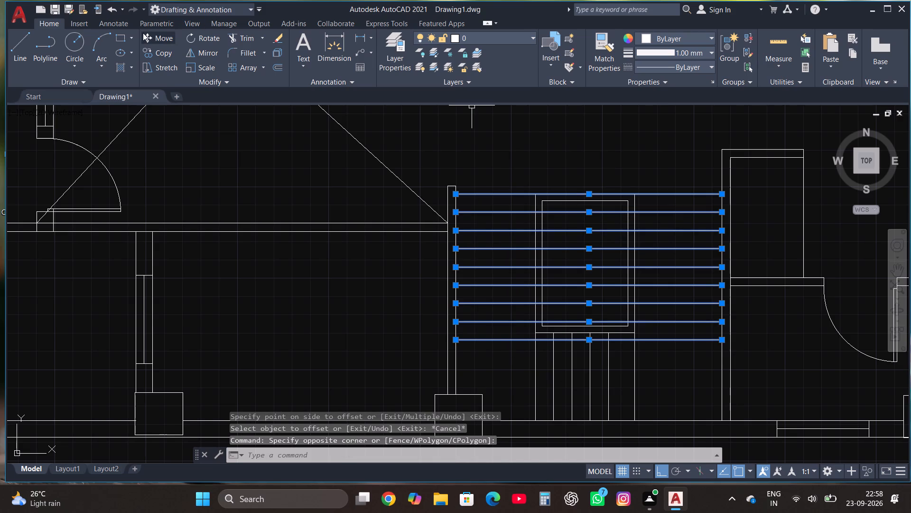
pyautogui.click(163, 38)
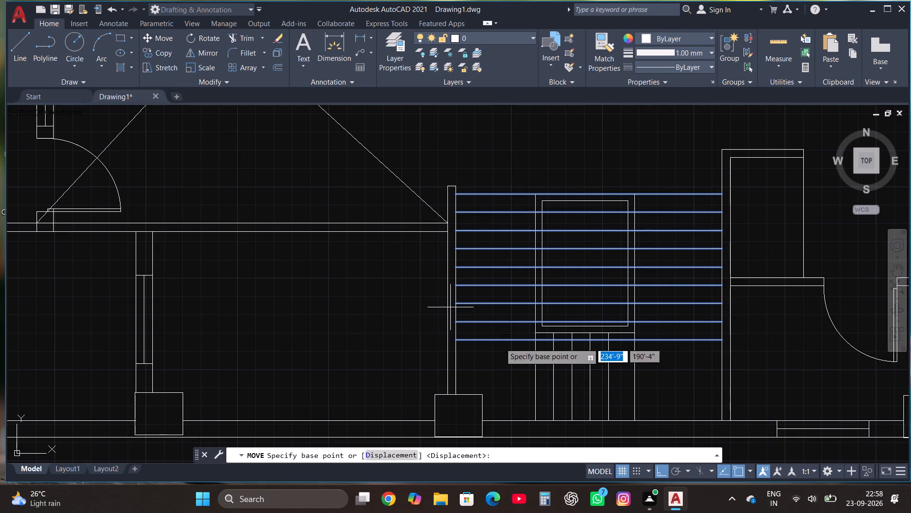
pyautogui.scroll(1, 573, 326)
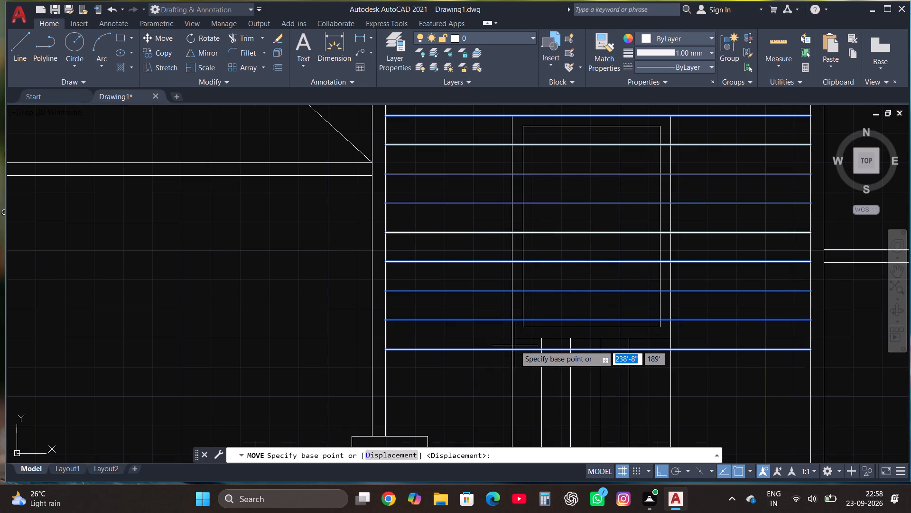
pyautogui.click(513, 351)
pyautogui.click(513, 341)
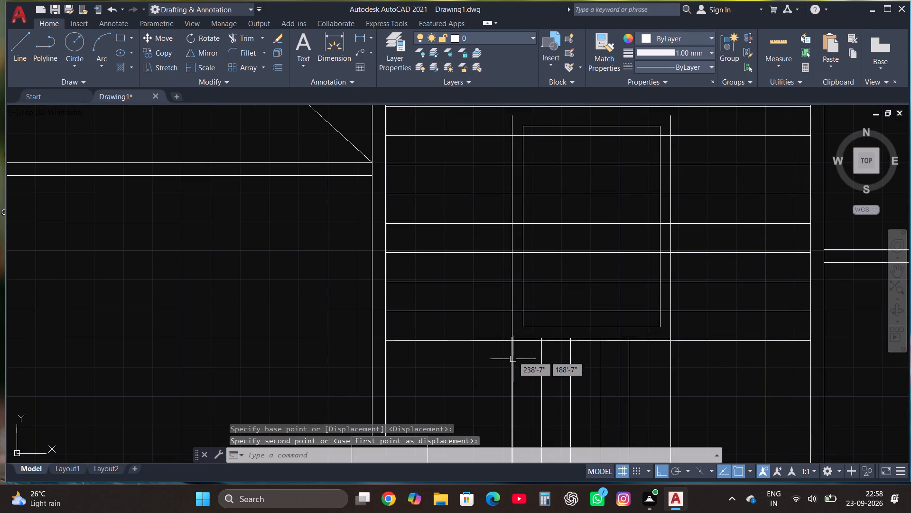
pyautogui.click(485, 359)
pyautogui.scroll(-1, 474, 311)
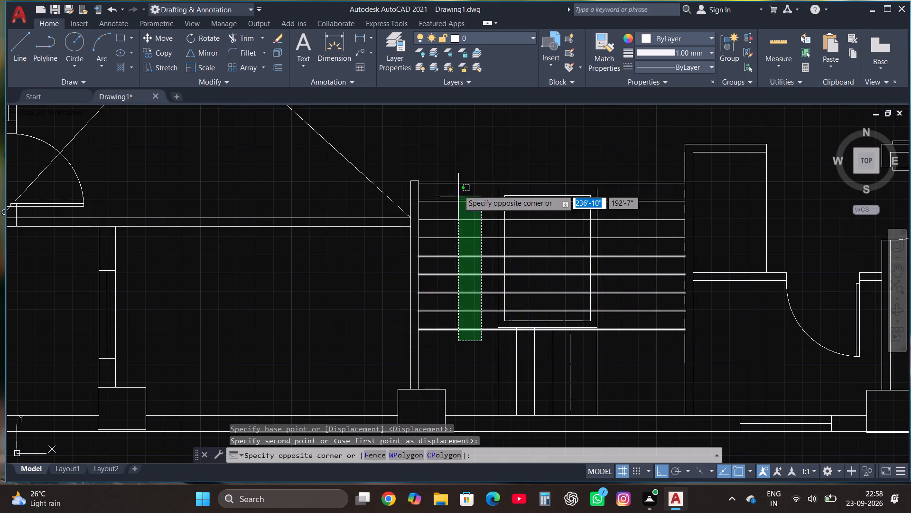
pyautogui.click(455, 170)
pyautogui.click(163, 41)
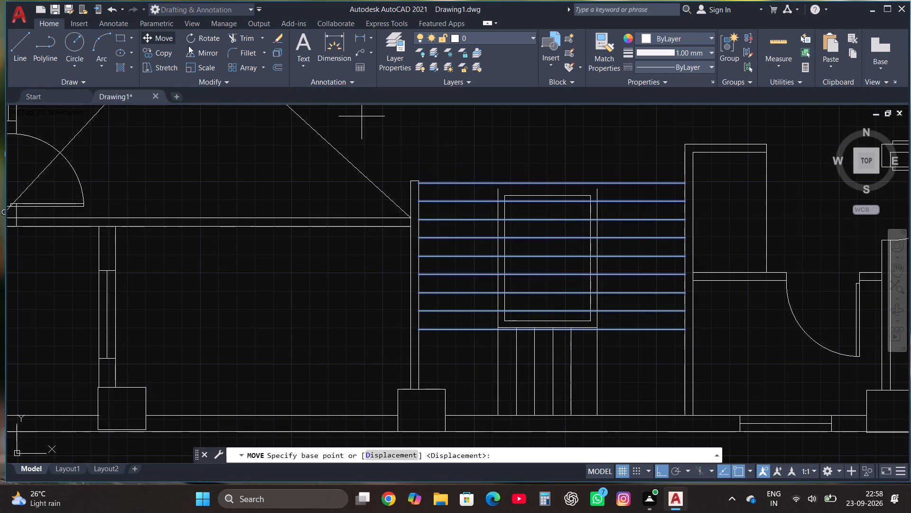
pyautogui.scroll(3, 487, 317)
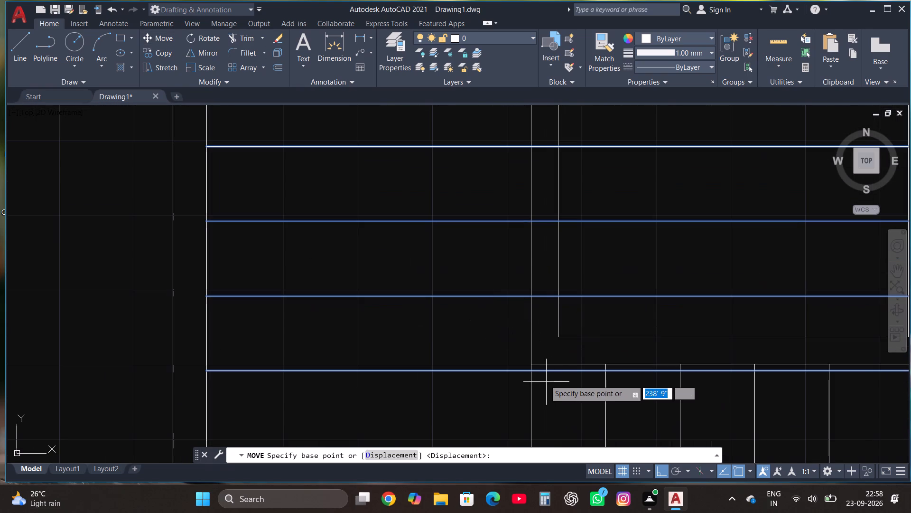
pyautogui.click(531, 372)
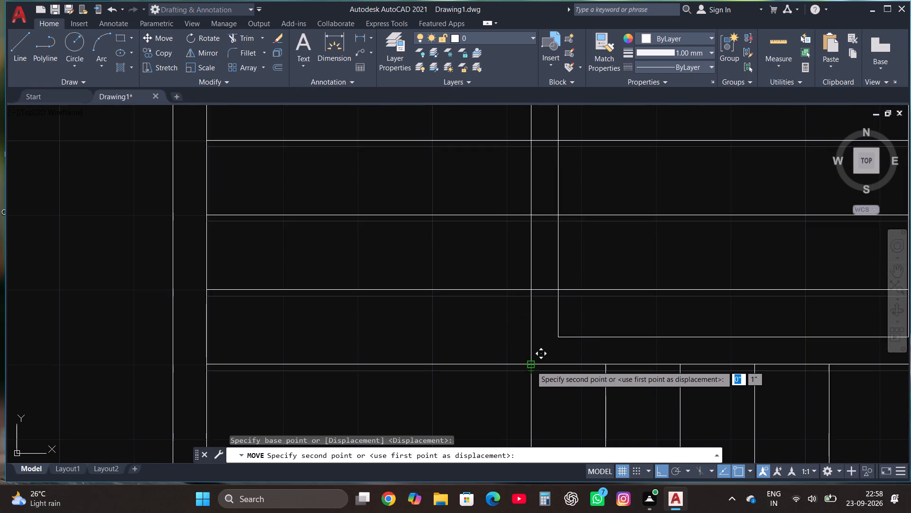
pyautogui.click(531, 366)
pyautogui.press('Escape')
# Draw connected lines from the outer west line's upper end, north past the top tread line, about 4'-7" east, and back down to the outer east line.
pyautogui.scroll(-3, 490, 381)
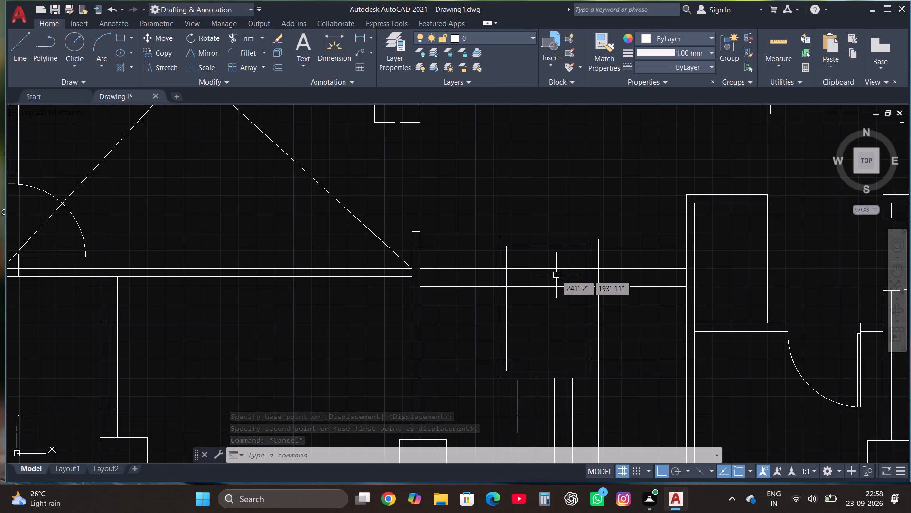
pyautogui.scroll(-1, 556, 275)
pyautogui.scroll(2, 561, 253)
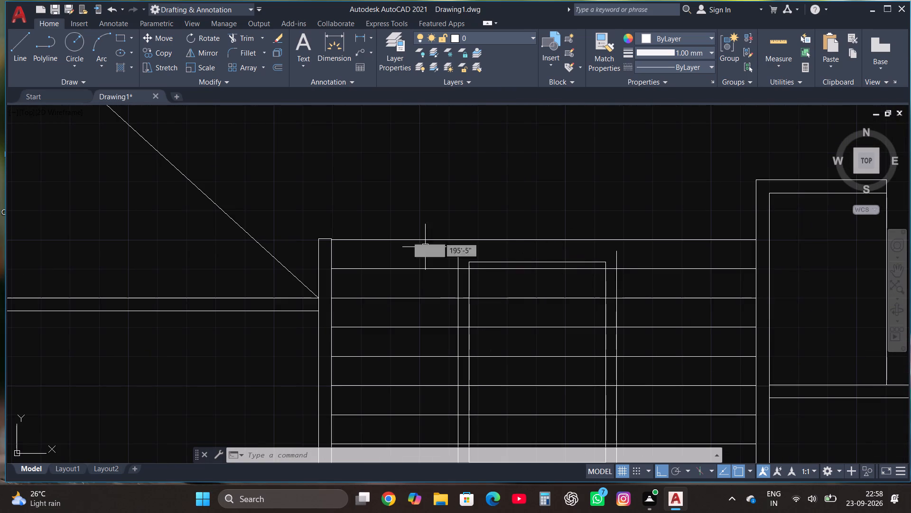
pyautogui.click(21, 48)
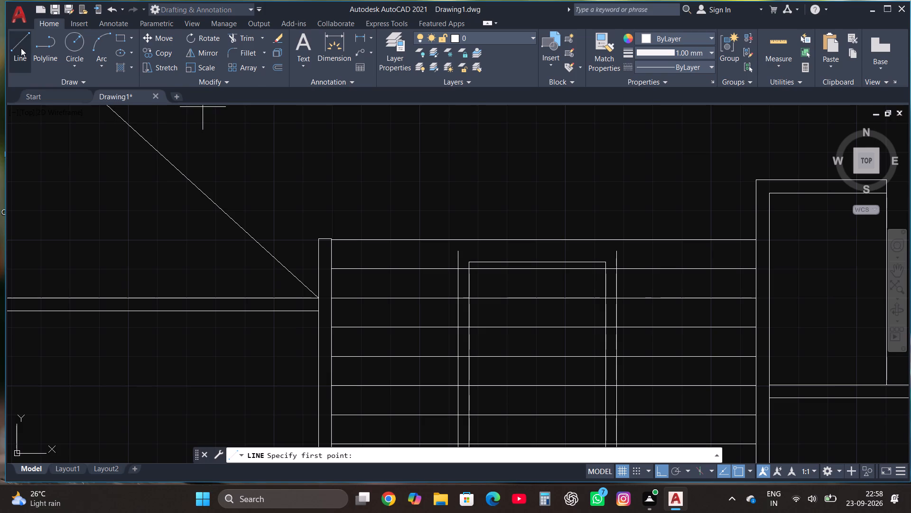
pyautogui.click(459, 254)
pyautogui.click(463, 197)
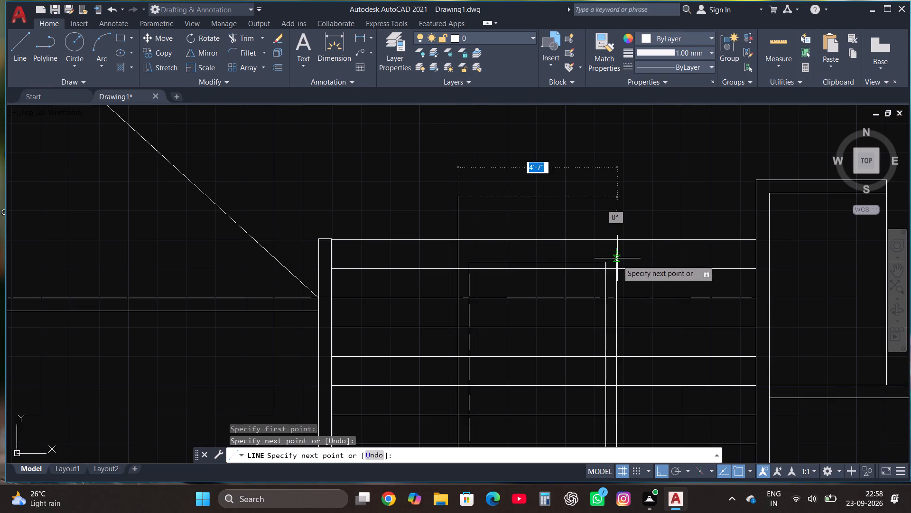
pyautogui.click(615, 204)
pyautogui.click(617, 272)
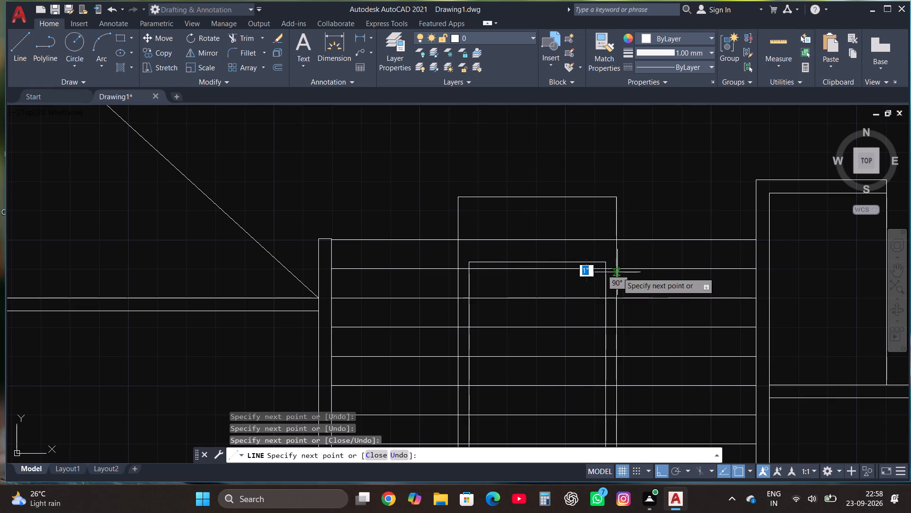
pyautogui.press('Escape')
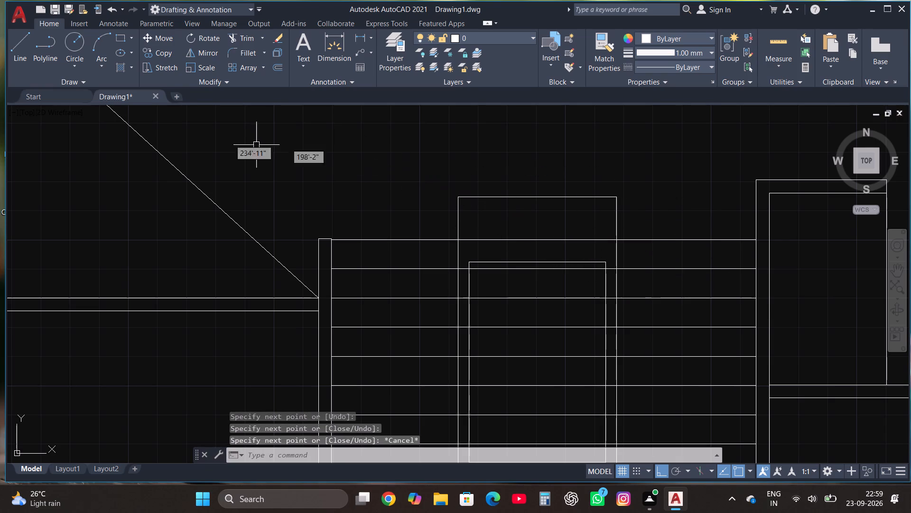
# Trim the parts of the new connected lines that project north of the top tread line.
pyautogui.click(252, 35)
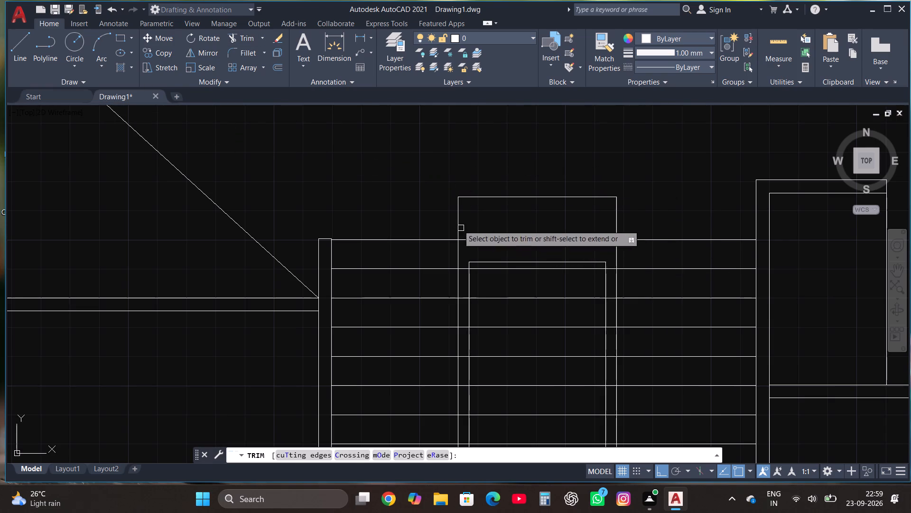
pyautogui.click(445, 220)
pyautogui.click(634, 226)
pyautogui.click(588, 211)
pyautogui.click(571, 172)
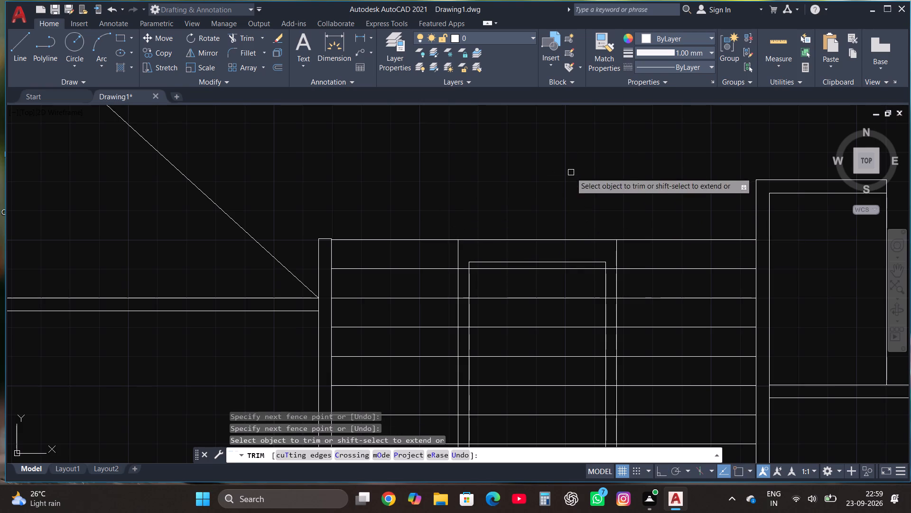
# Trim the tread lines inside the inner rectangle and in the gaps between its sides and the outer west and east lines.
pyautogui.click(502, 269)
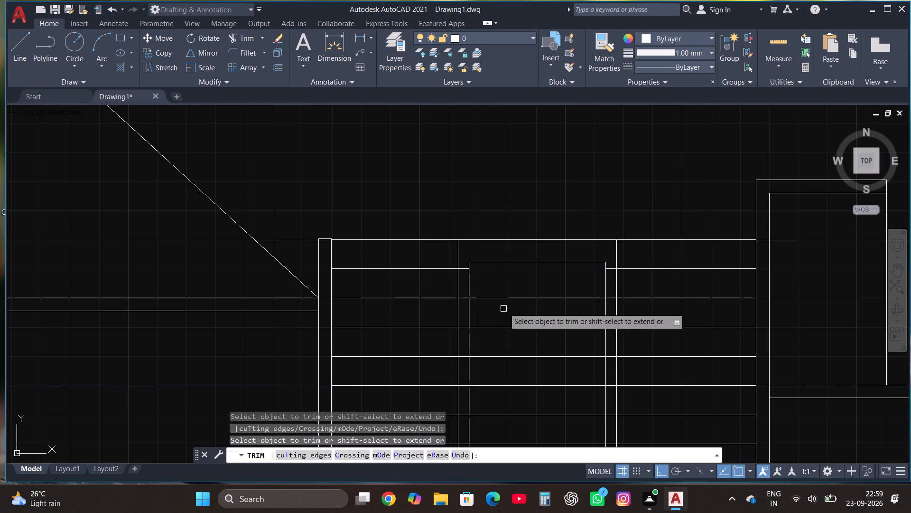
pyautogui.scroll(-2, 511, 294)
pyautogui.scroll(2, 519, 348)
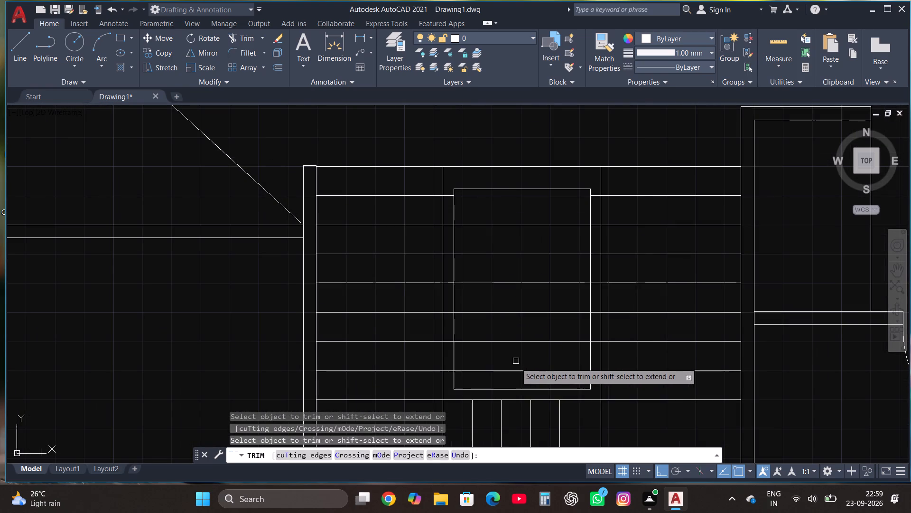
pyautogui.click(508, 378)
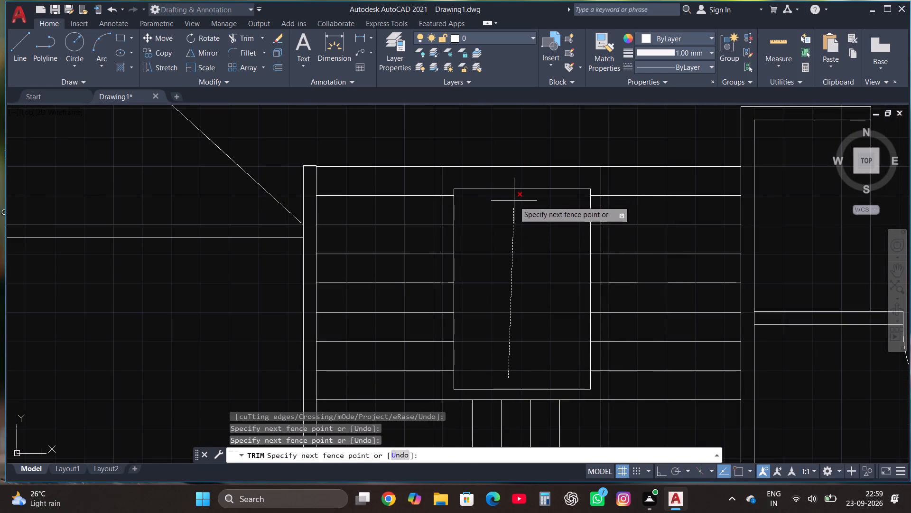
pyautogui.click(514, 201)
pyautogui.click(449, 182)
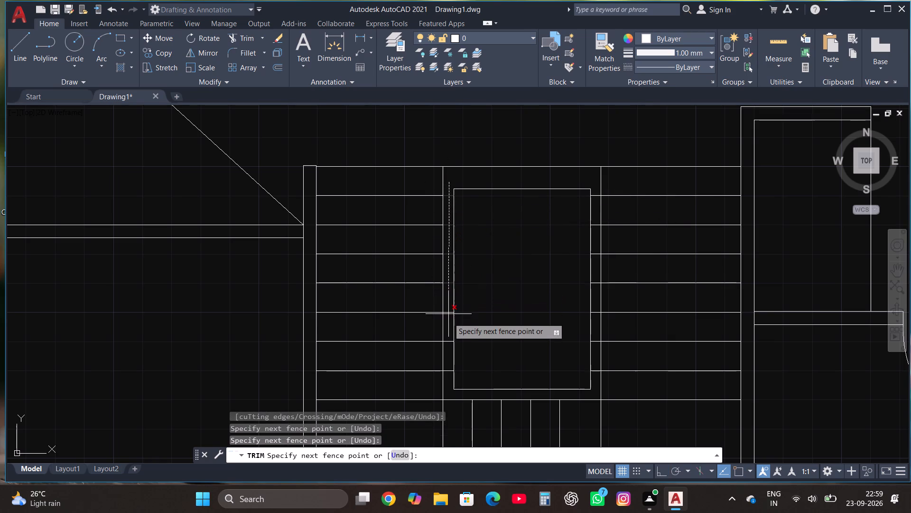
pyautogui.click(449, 381)
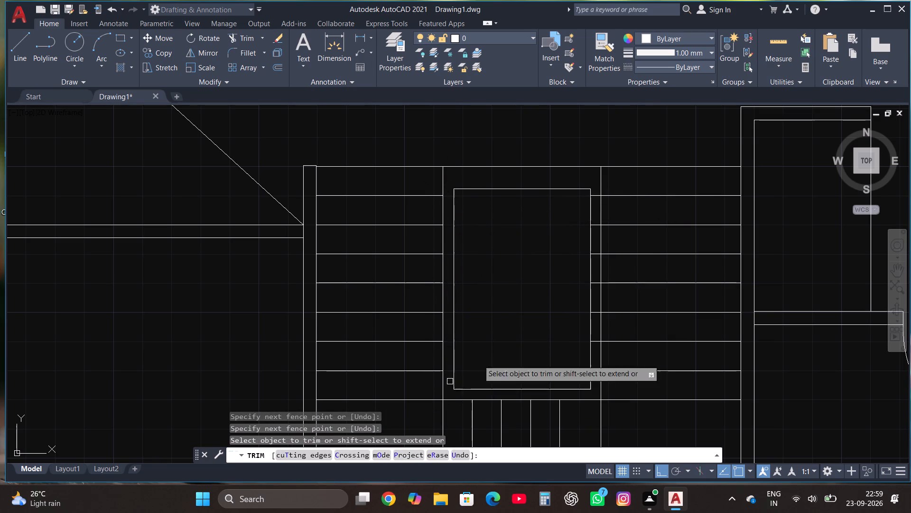
pyautogui.click(594, 185)
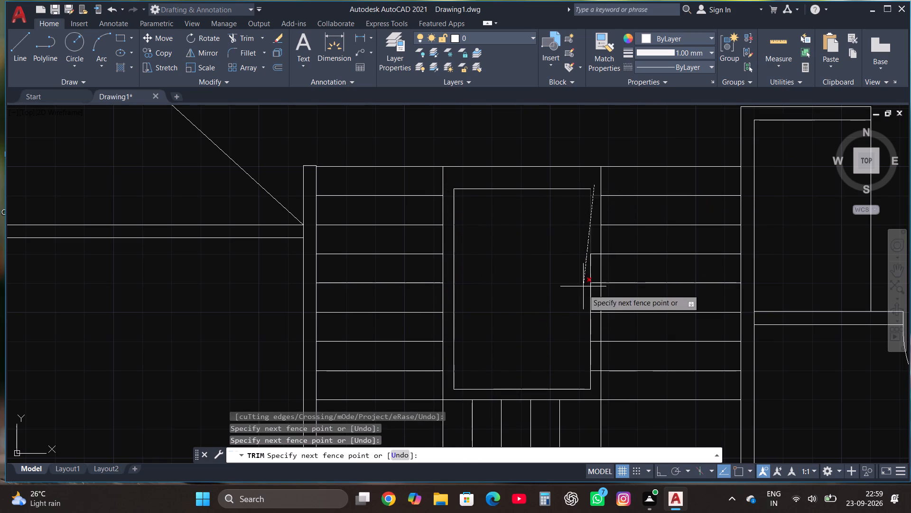
pyautogui.click(593, 382)
pyautogui.scroll(-1, 600, 290)
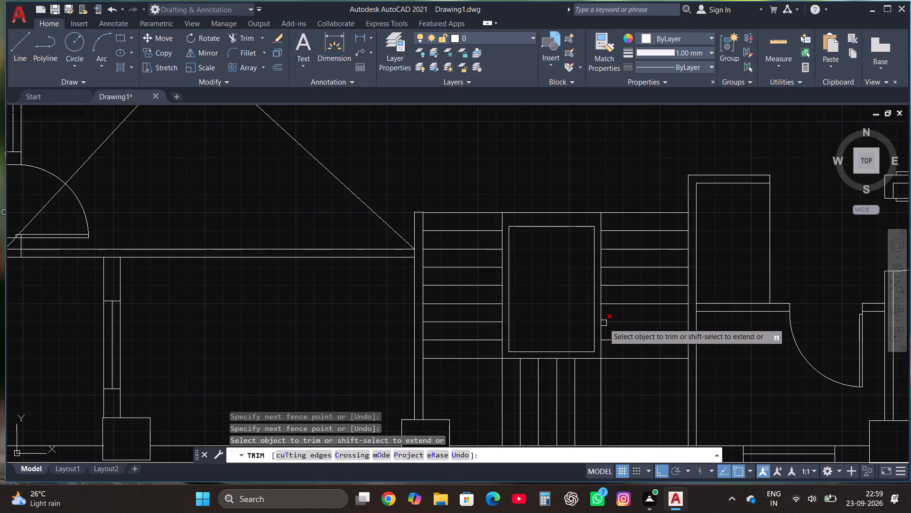
pyautogui.press('Escape')
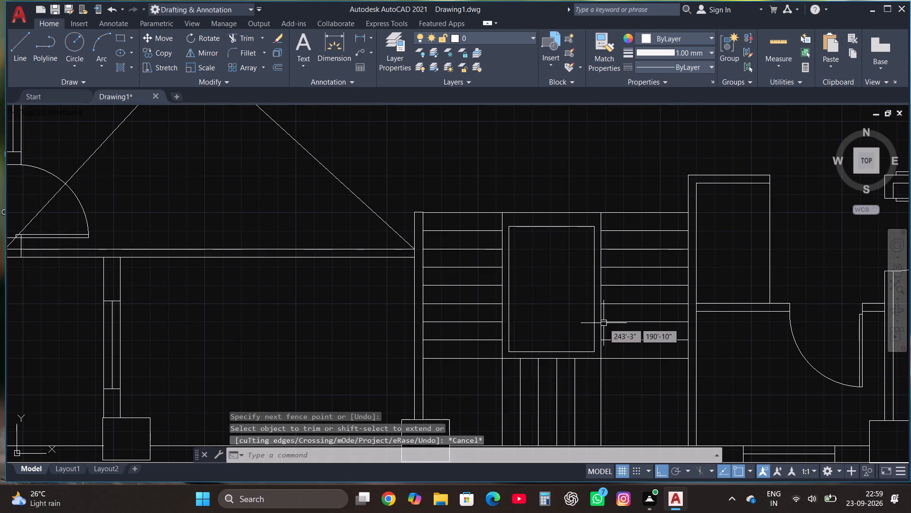
# Draw connected lines from the east flight's top tread midpoint about 9' south, about 8'-3" west, and north past the west flight's top tread.
pyautogui.scroll(-1, 604, 323)
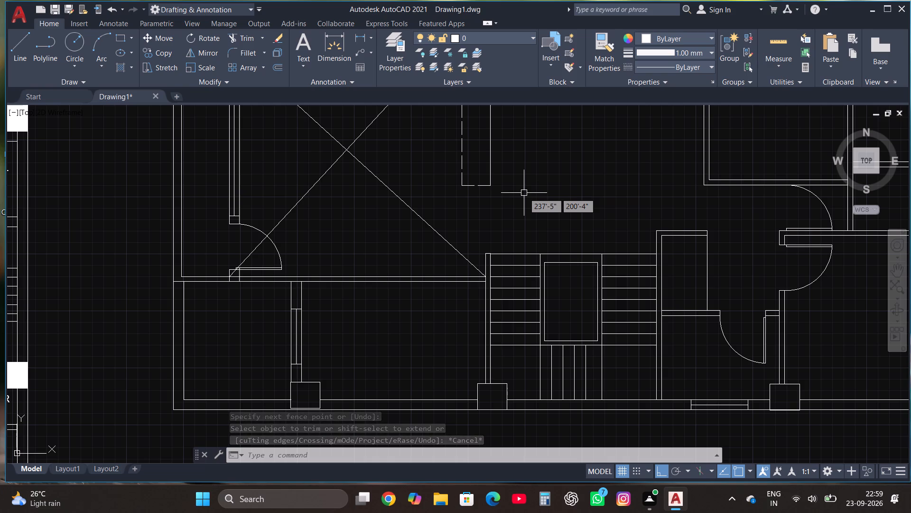
pyautogui.click(19, 43)
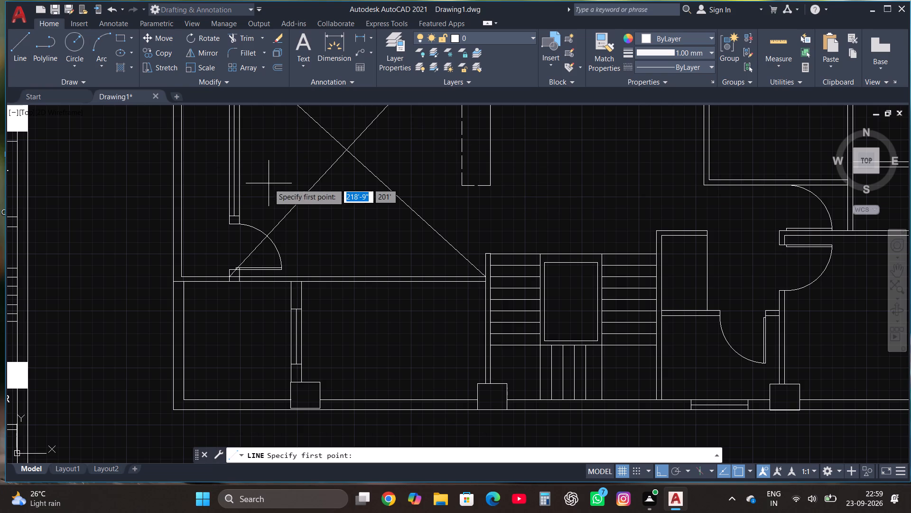
pyautogui.click(627, 254)
pyautogui.scroll(1, 629, 330)
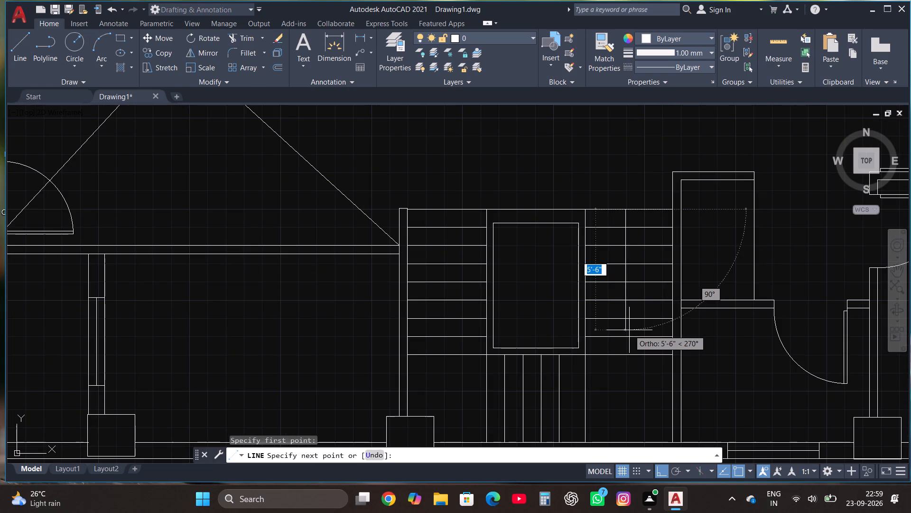
pyautogui.click(623, 403)
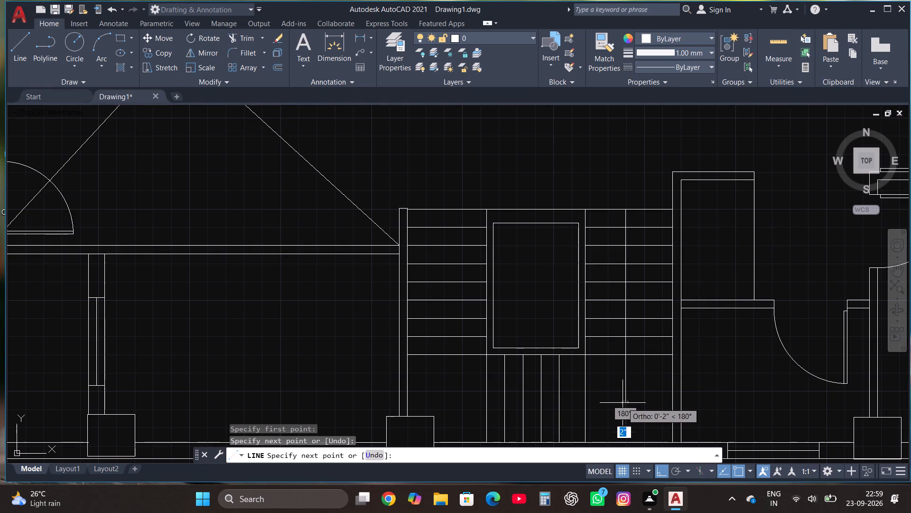
pyautogui.click(446, 395)
pyautogui.click(445, 189)
pyautogui.press('Escape')
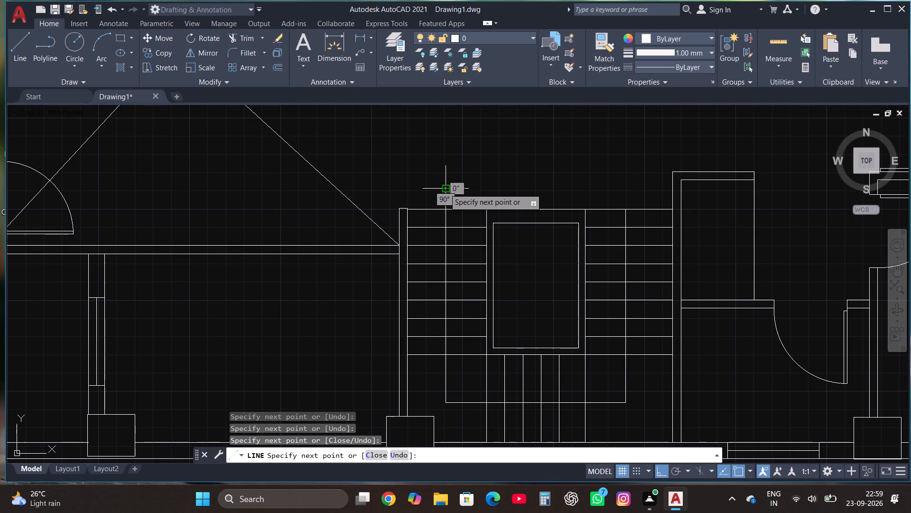
# Trim the part of the west flight's centre line that projects north of the top tread line.
pyautogui.scroll(2, 445, 189)
pyautogui.click(242, 35)
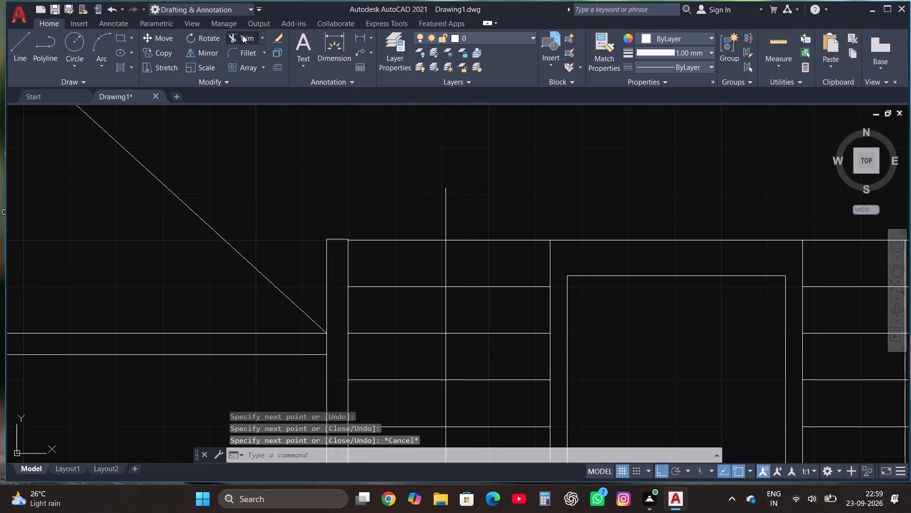
pyautogui.click(463, 212)
pyautogui.click(378, 202)
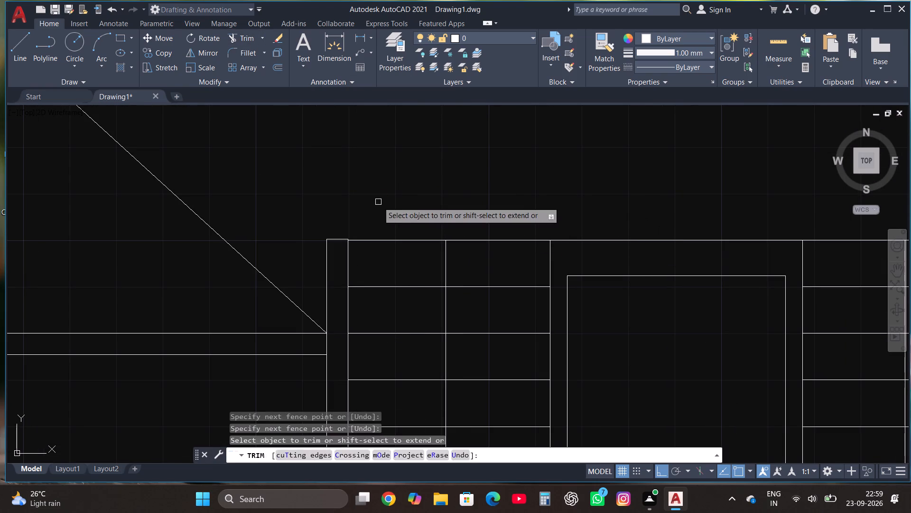
pyautogui.press('Escape')
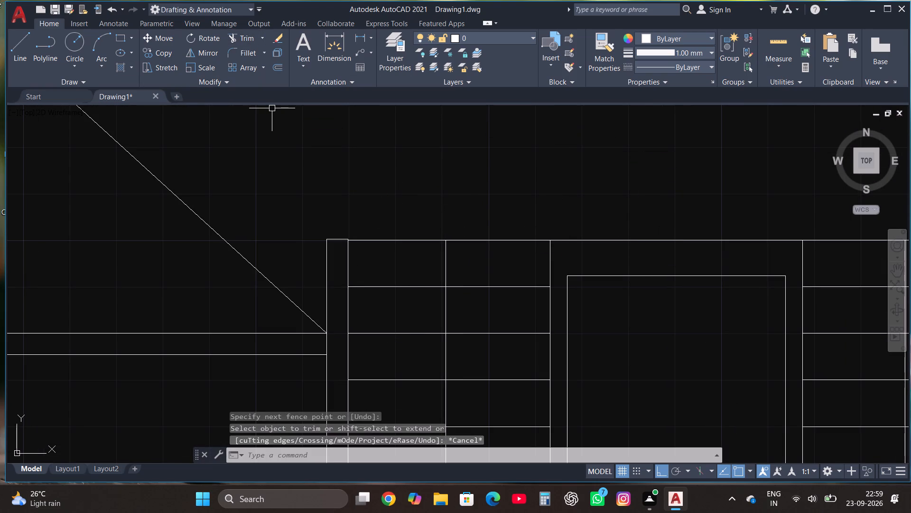
# Draw a short arrowhead stroke southwest from the top of the west flight's centre line, with ortho off, and erase the stray extra segment.
pyautogui.click(22, 37)
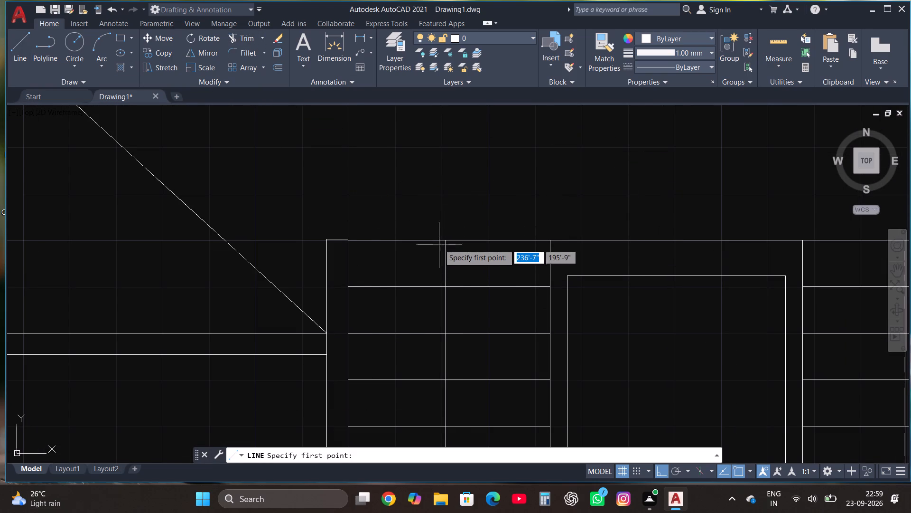
pyautogui.click(446, 240)
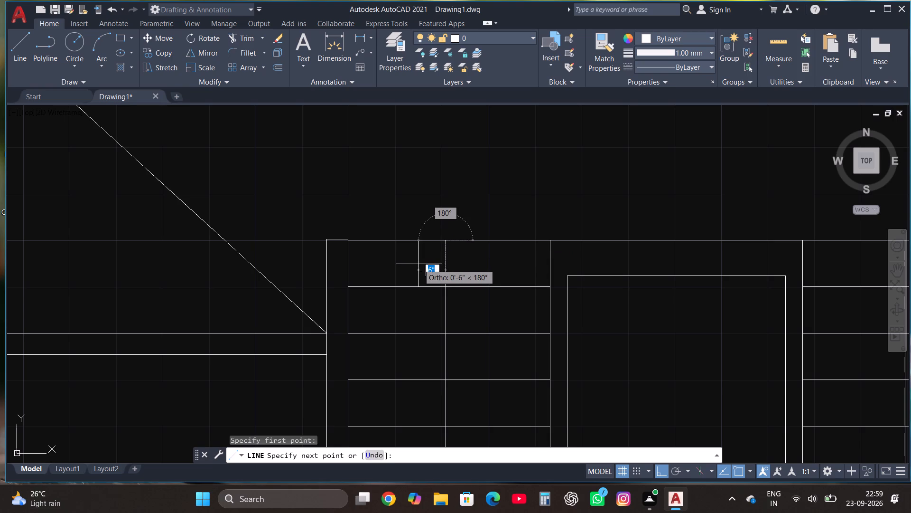
pyautogui.press('F8')
pyautogui.click(420, 271)
pyautogui.click(422, 262)
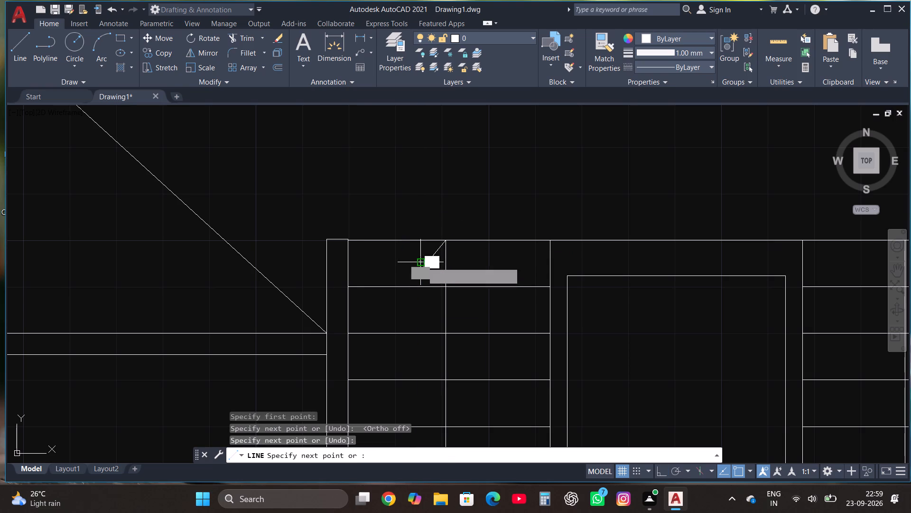
pyautogui.press('Escape')
pyautogui.click(420, 265)
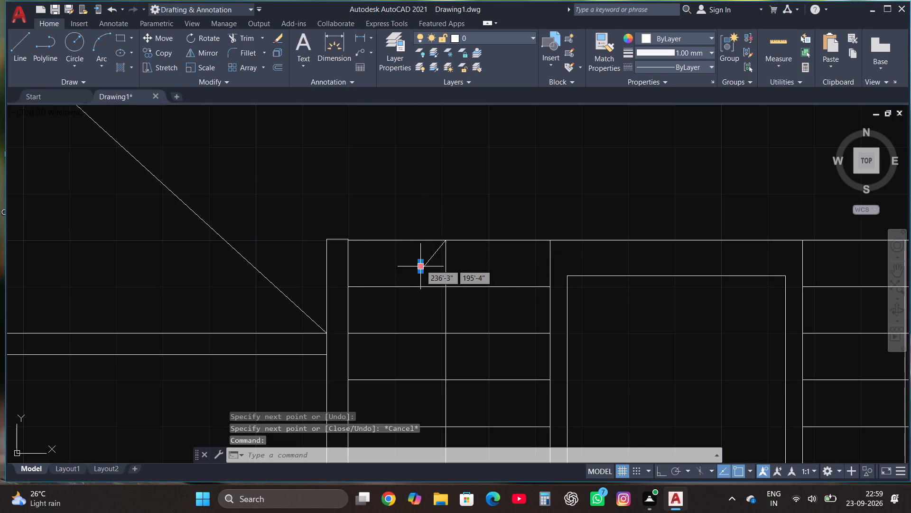
pyautogui.press('Delete')
# Mirror the arrowhead stroke about the west flight's vertical centre line with ortho on, keeping the original.
pyautogui.scroll(1, 438, 264)
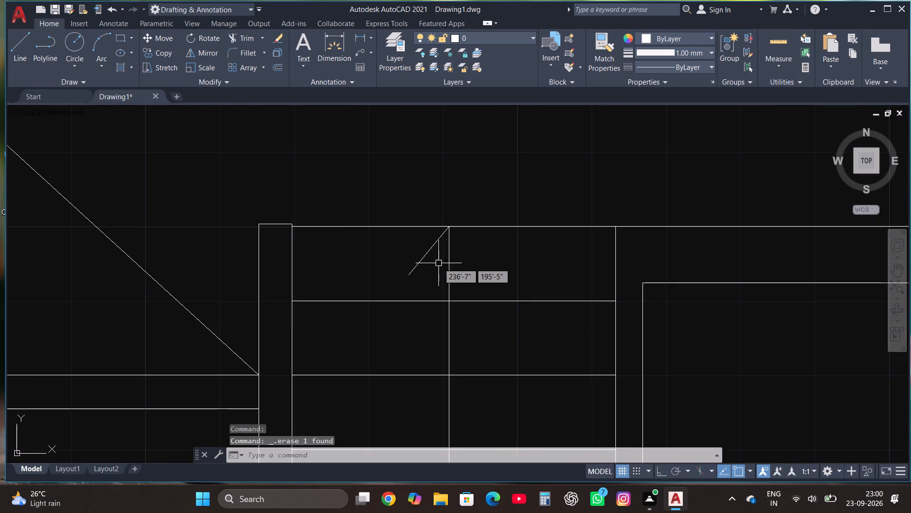
pyautogui.click(427, 257)
pyautogui.click(208, 52)
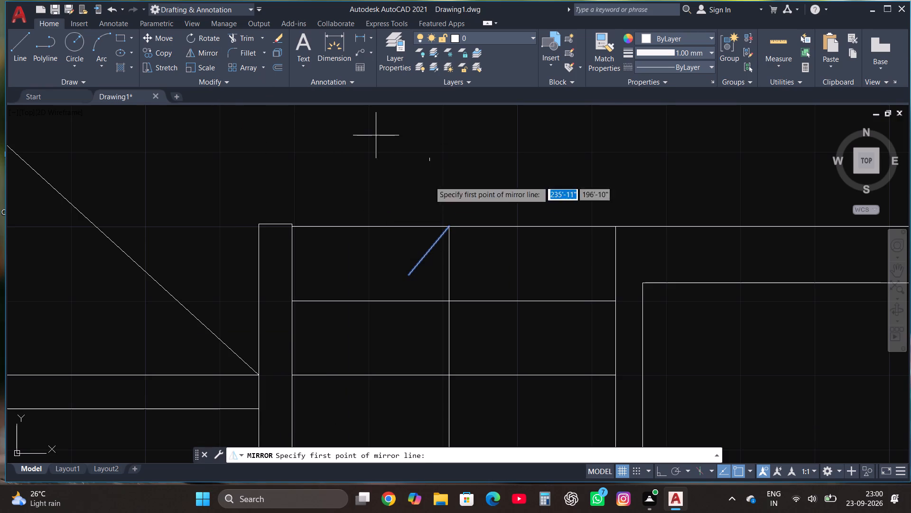
pyautogui.click(451, 224)
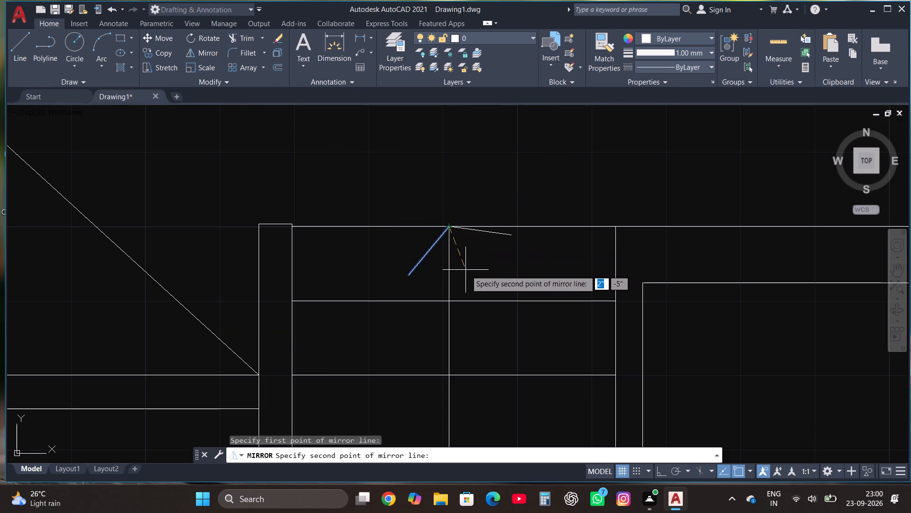
pyautogui.press('F8')
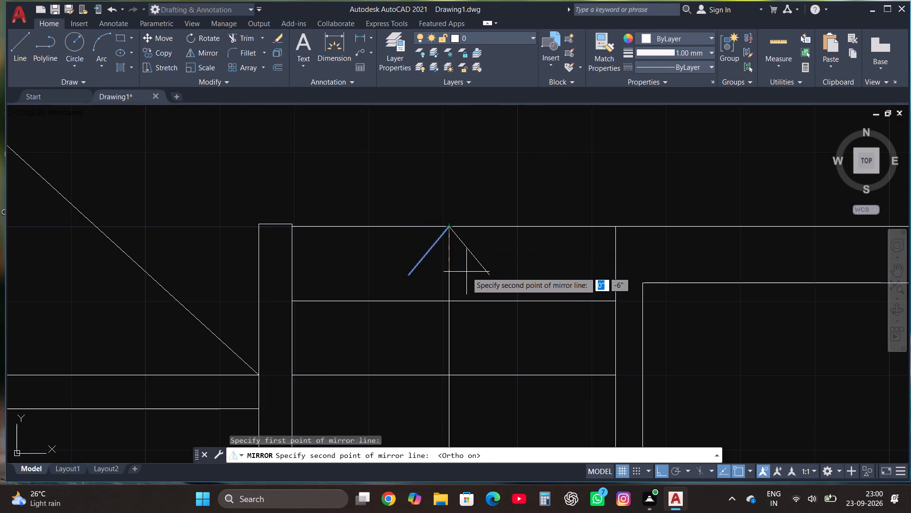
pyautogui.click(467, 273)
pyautogui.moveTo(497, 316); pyautogui.dragTo(467, 273)
# Draw a small rectangle in the northwest corner of the large room crossed by diagonals, just inside its walls.
pyautogui.scroll(-2, 467, 282)
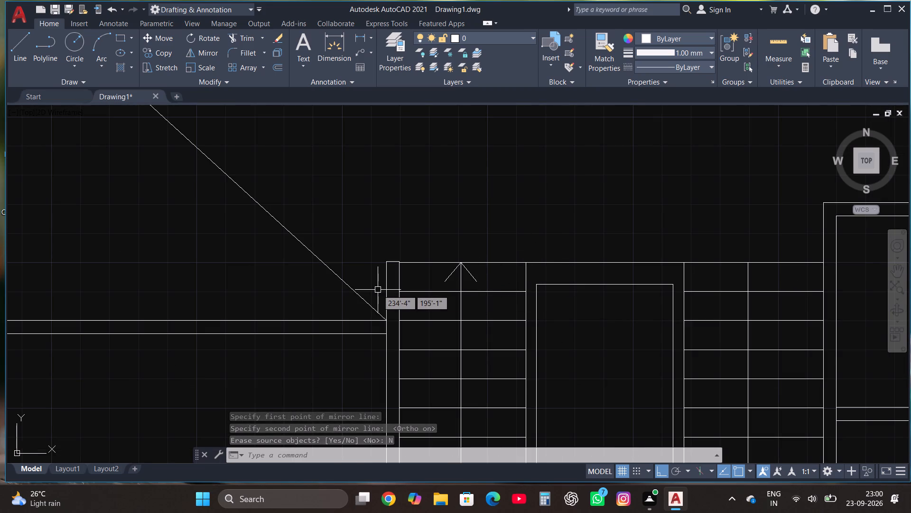
pyautogui.scroll(-1, 374, 293)
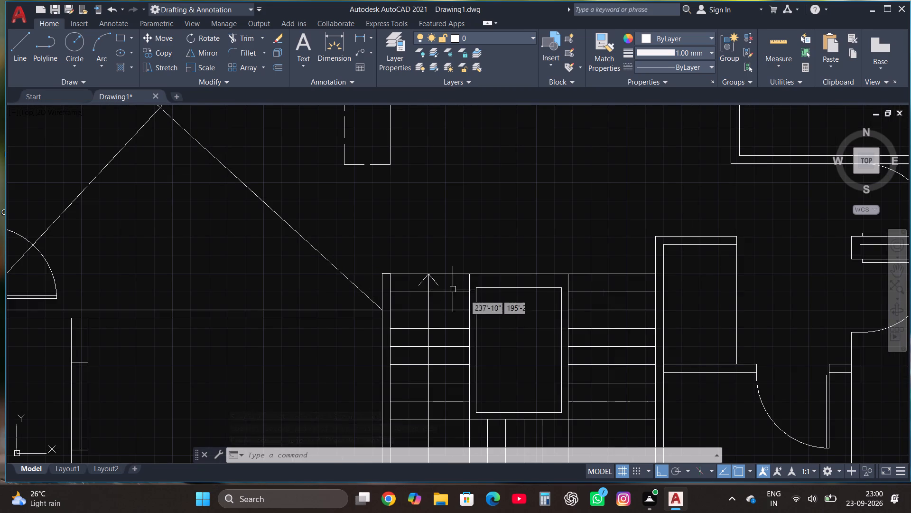
pyautogui.scroll(-1, 427, 304)
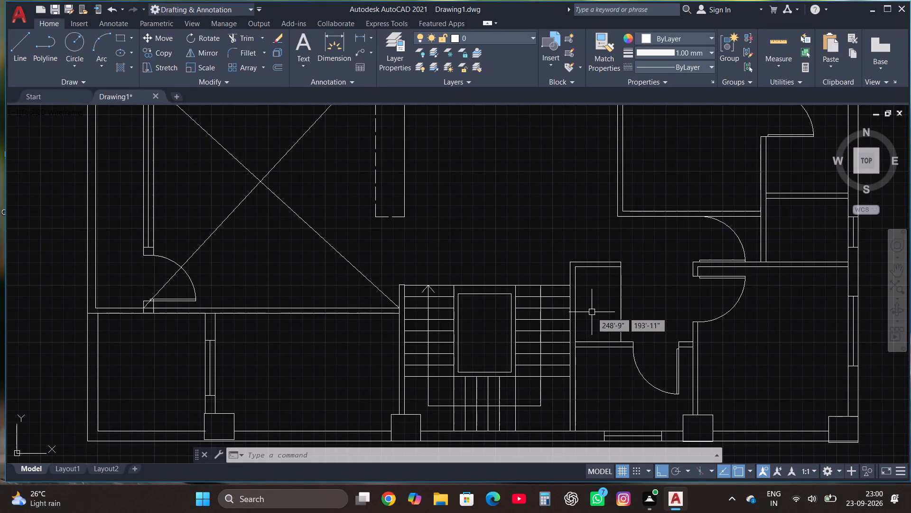
pyautogui.scroll(-2, 505, 319)
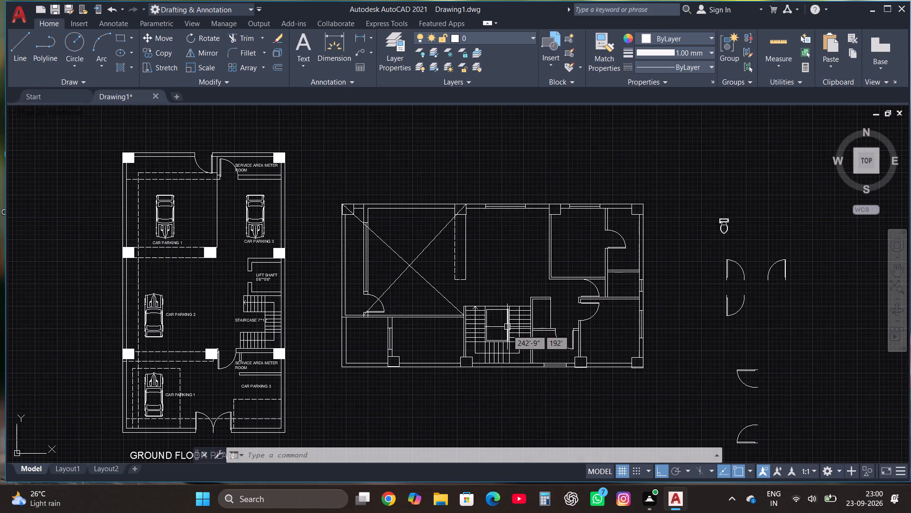
pyautogui.scroll(-1, 528, 384)
pyautogui.scroll(3, 437, 285)
pyautogui.scroll(1, 473, 250)
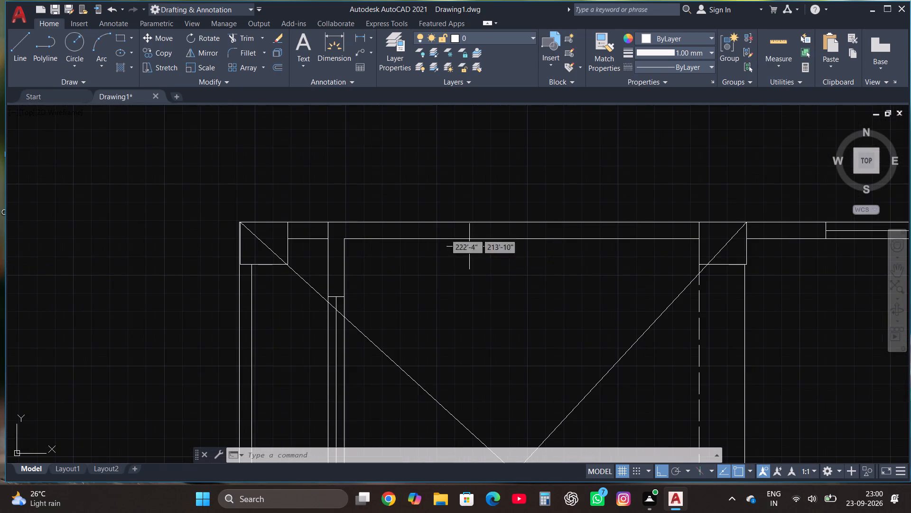
pyautogui.click(121, 42)
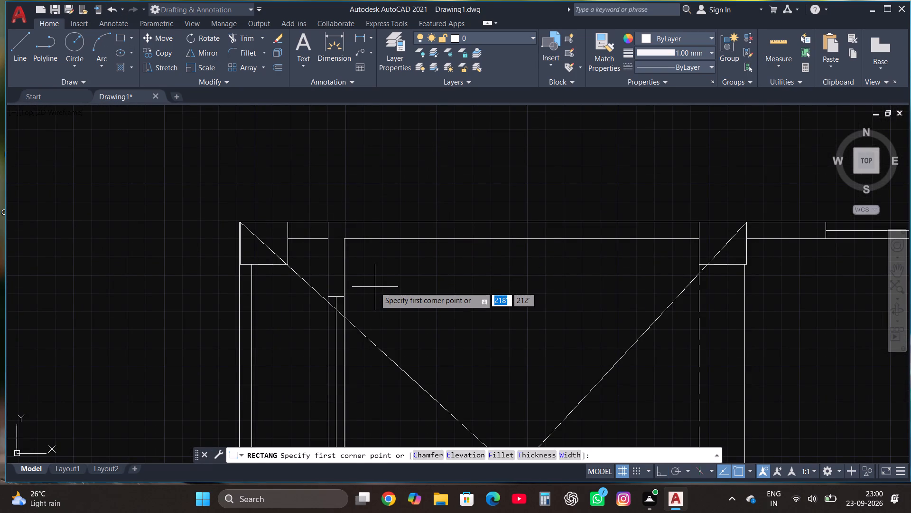
pyautogui.click(362, 265)
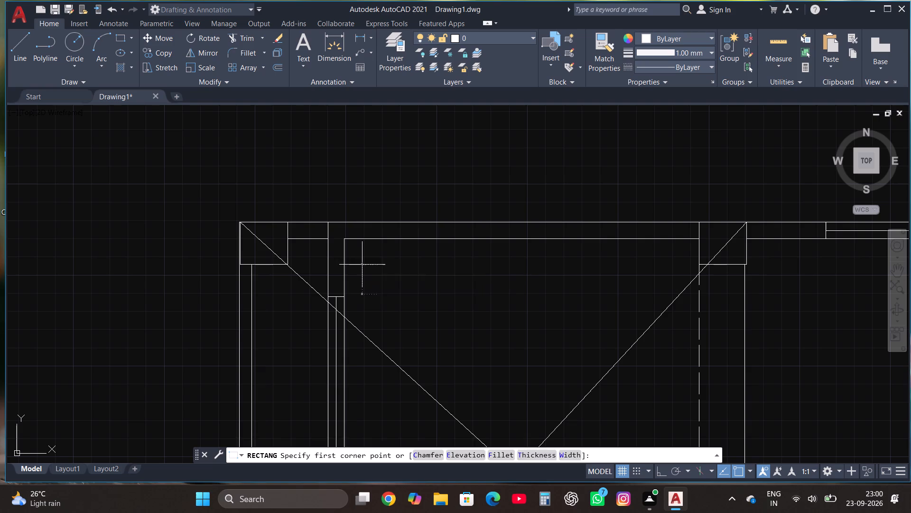
pyautogui.click(428, 310)
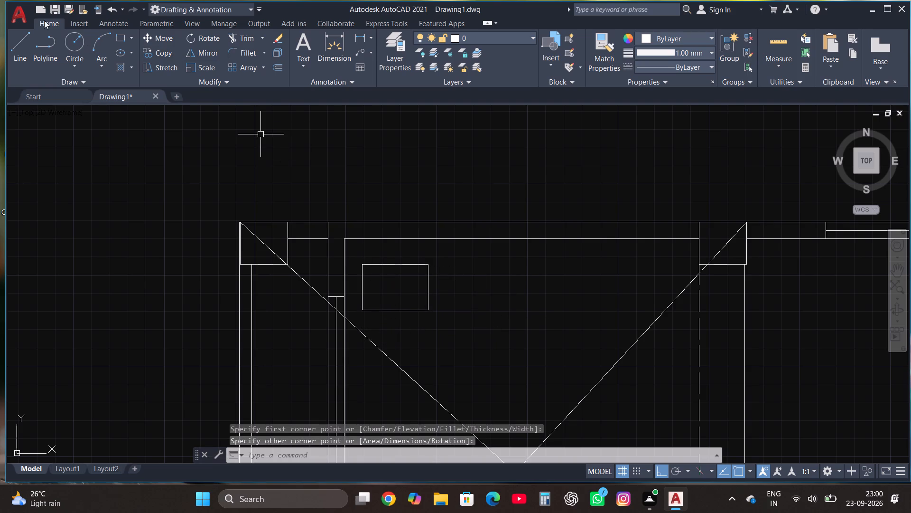
# Draw a wider rectangle, about 7' by 2', just east of the small rectangle along the room's north wall.
pyautogui.click(115, 40)
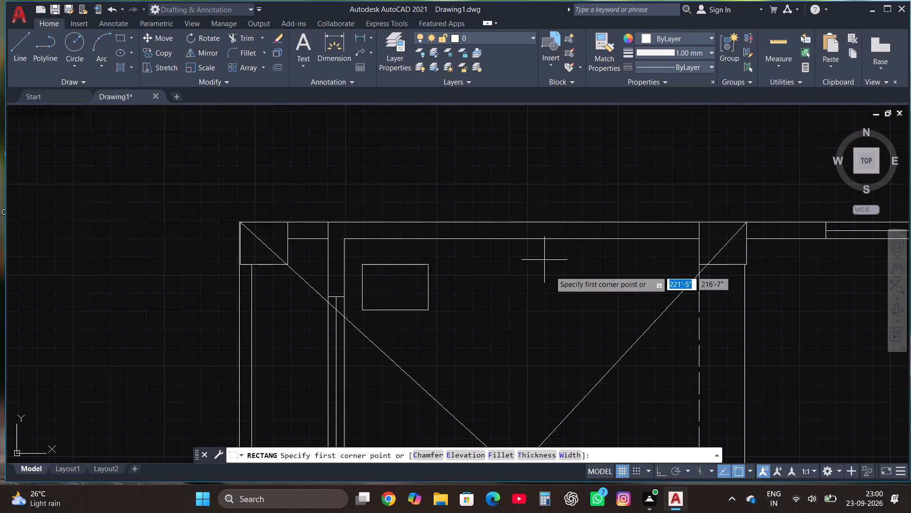
pyautogui.click(447, 260)
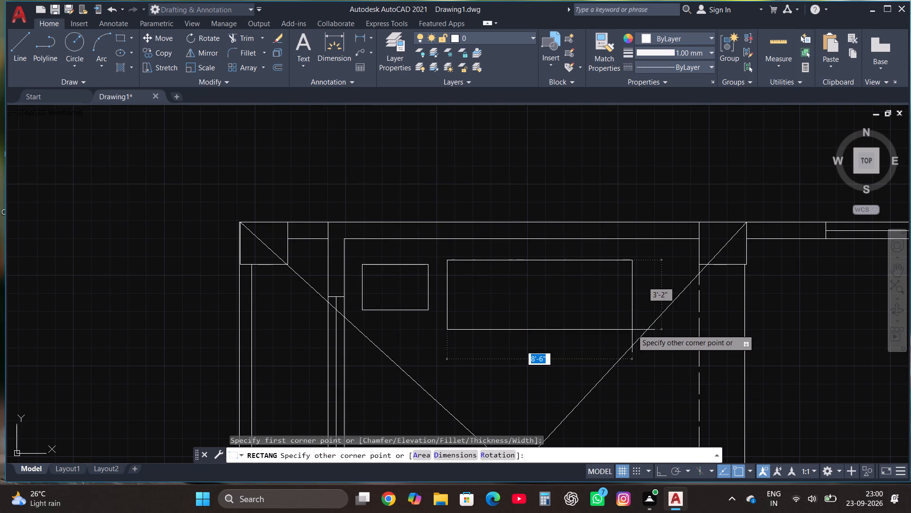
pyautogui.click(596, 305)
pyautogui.click(528, 258)
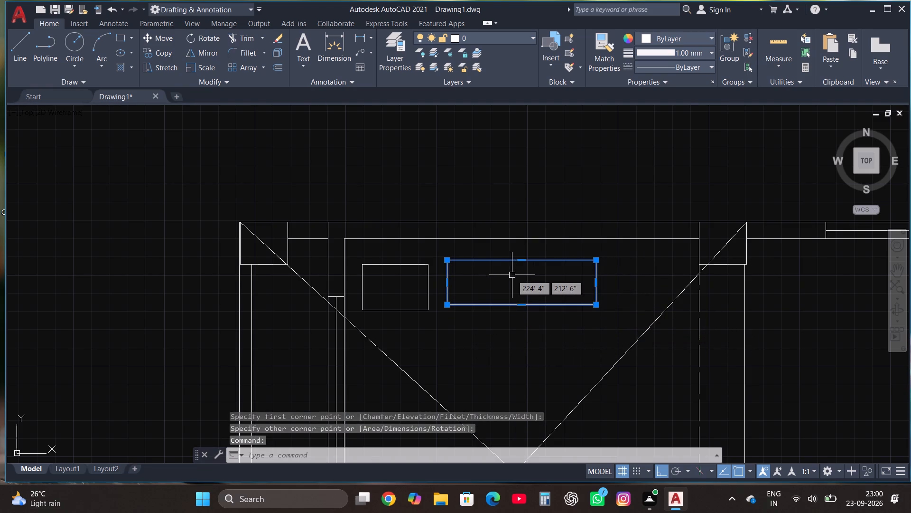
pyautogui.scroll(1, 507, 275)
pyautogui.press('Escape')
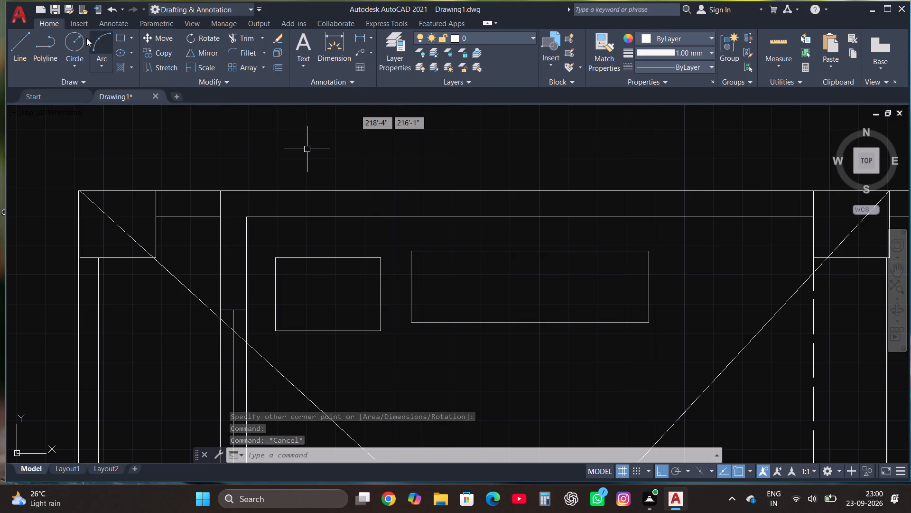
# Draw connected lines from the wide rectangle's west edge, a few inches west, about 2' north, and about 7'-5" east above it.
pyautogui.click(18, 38)
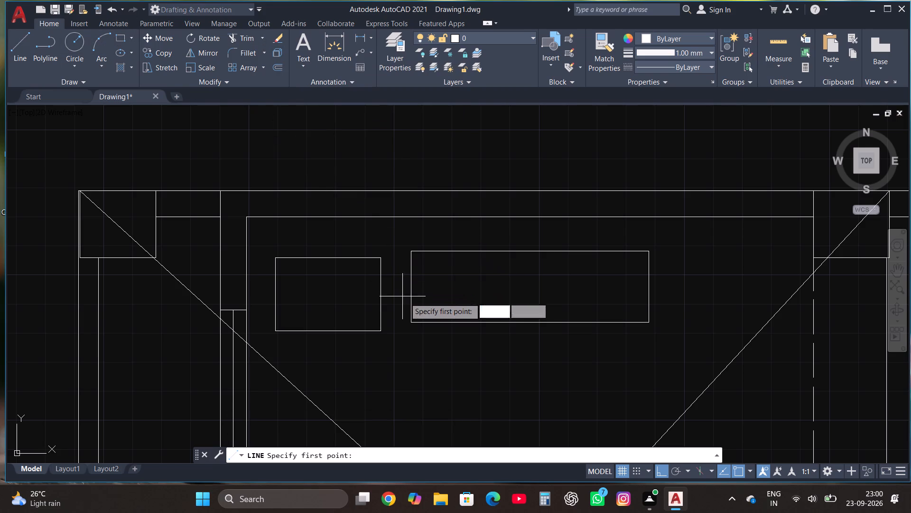
pyautogui.click(411, 309)
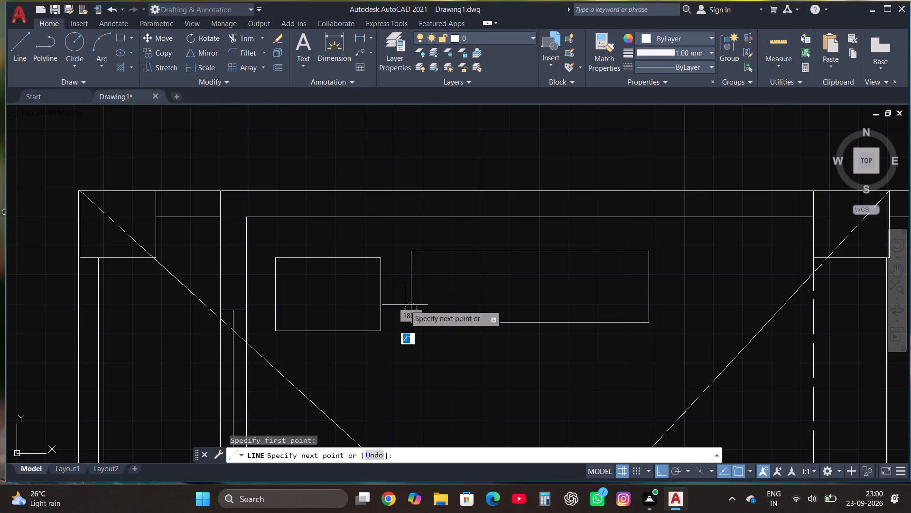
pyautogui.click(402, 305)
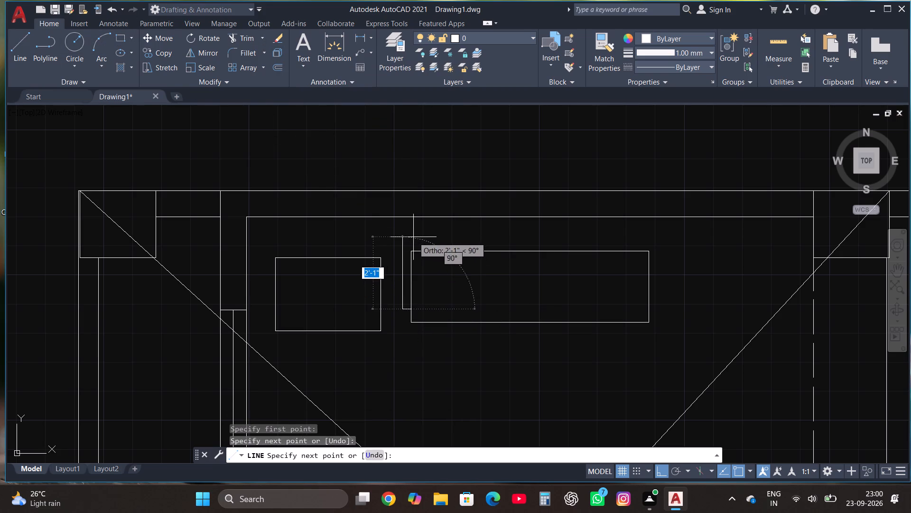
pyautogui.click(411, 240)
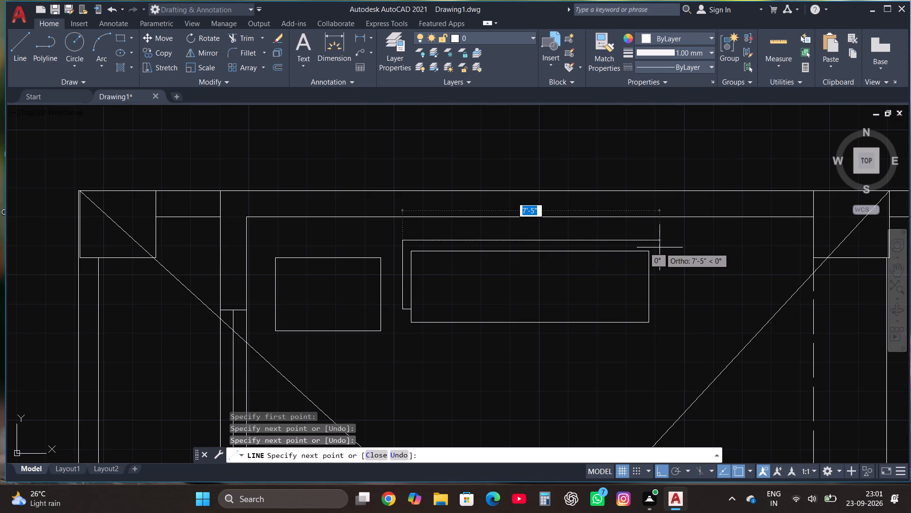
pyautogui.click(660, 248)
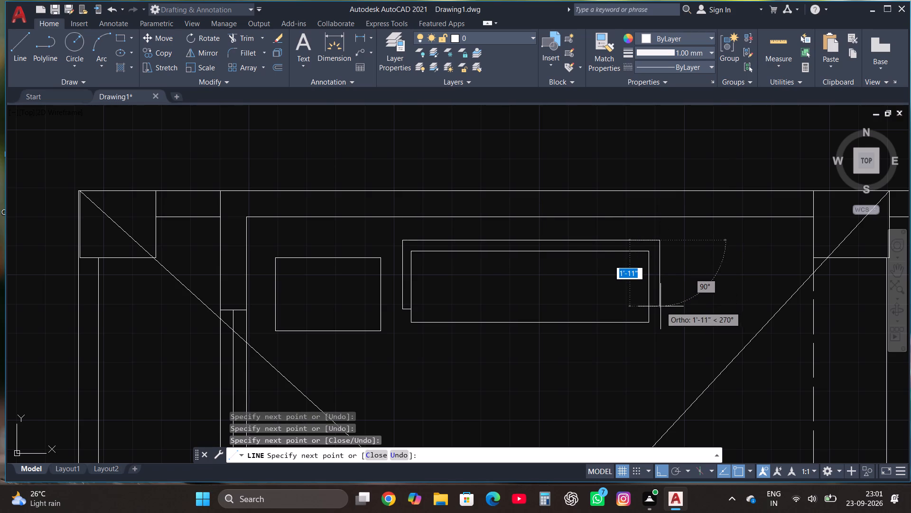
pyautogui.press('Escape')
# Close the outer outline's east side with a line 3" east from the wide rectangle and then north, trimming the overshoots at the northeast corner.
pyautogui.click(14, 45)
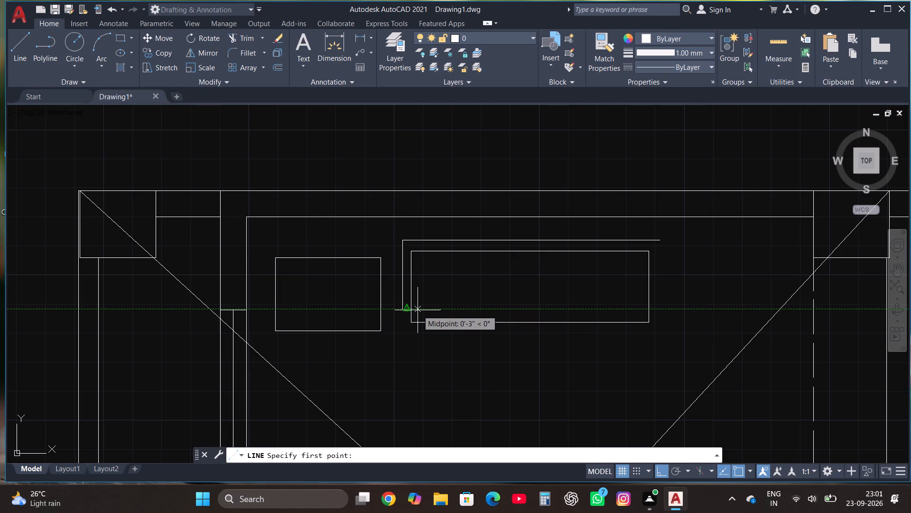
pyautogui.click(650, 308)
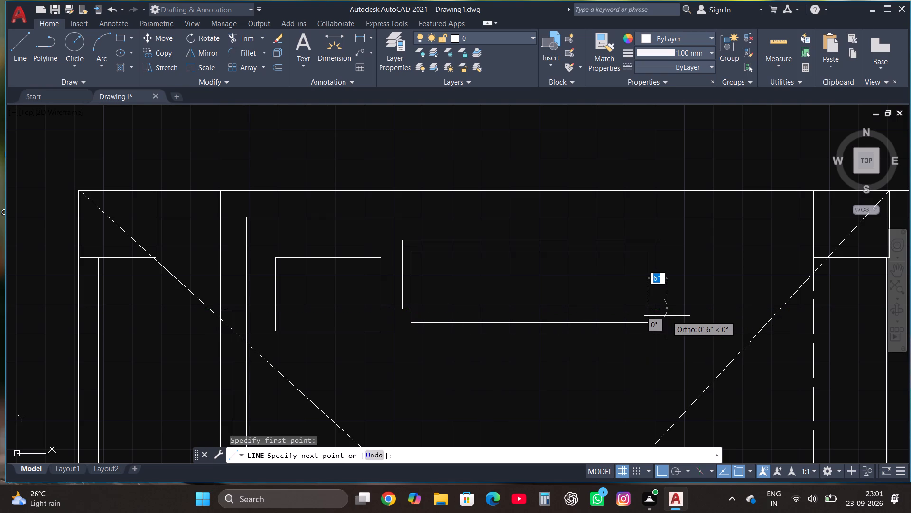
pyautogui.press('3')
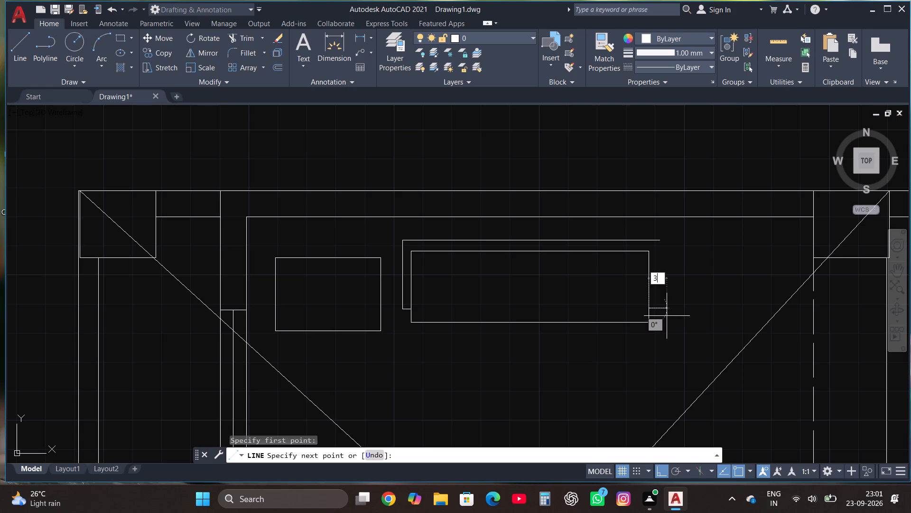
pyautogui.hotkey('shift', '"')
pyautogui.press('Return')
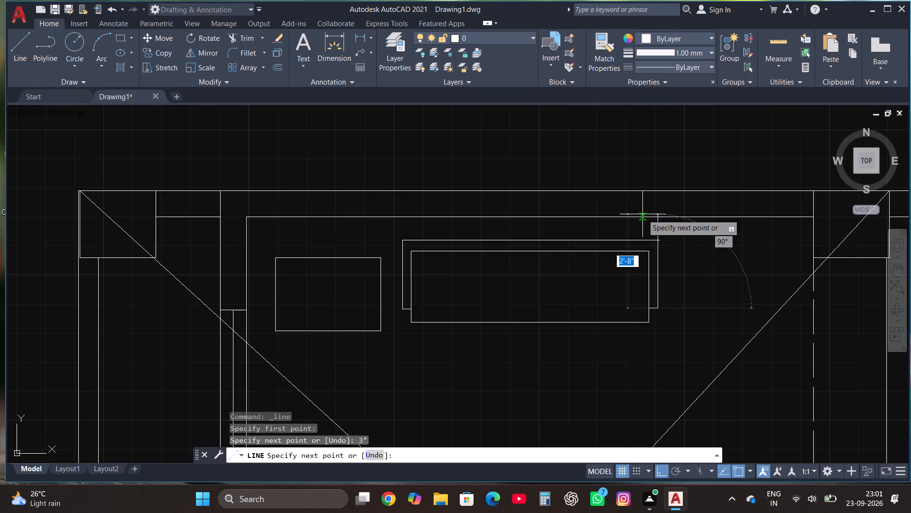
pyautogui.click(656, 220)
pyautogui.press('Escape')
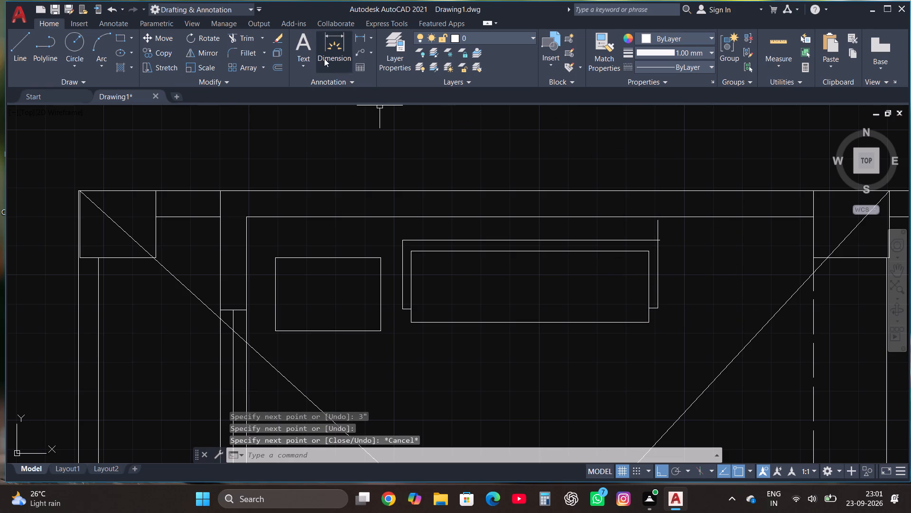
pyautogui.click(247, 36)
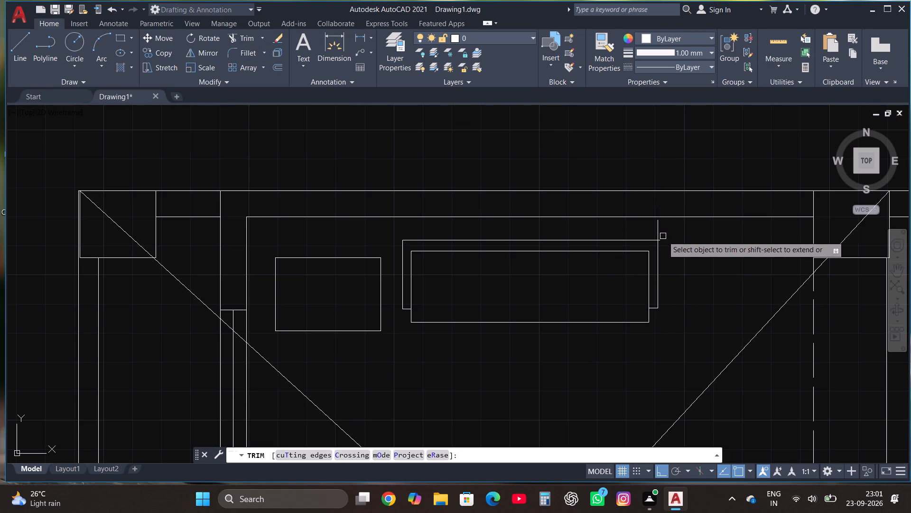
pyautogui.click(658, 231)
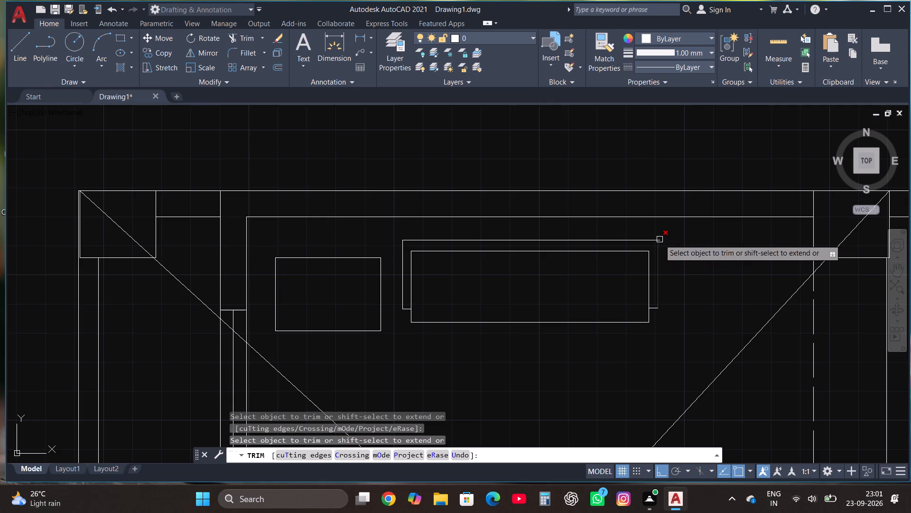
pyautogui.click(662, 239)
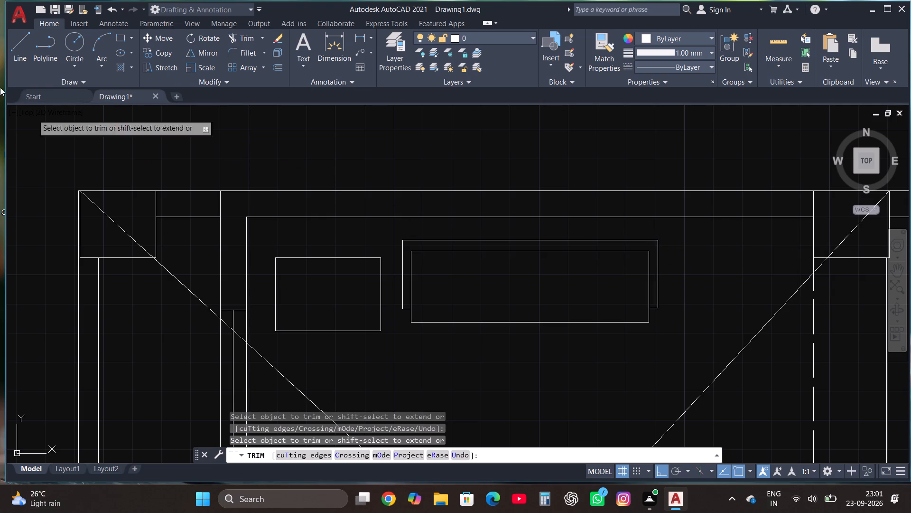
# Draw a vertical divider line in the wide rectangle's western part and trim it at the rectangle's south edge.
pyautogui.click(26, 45)
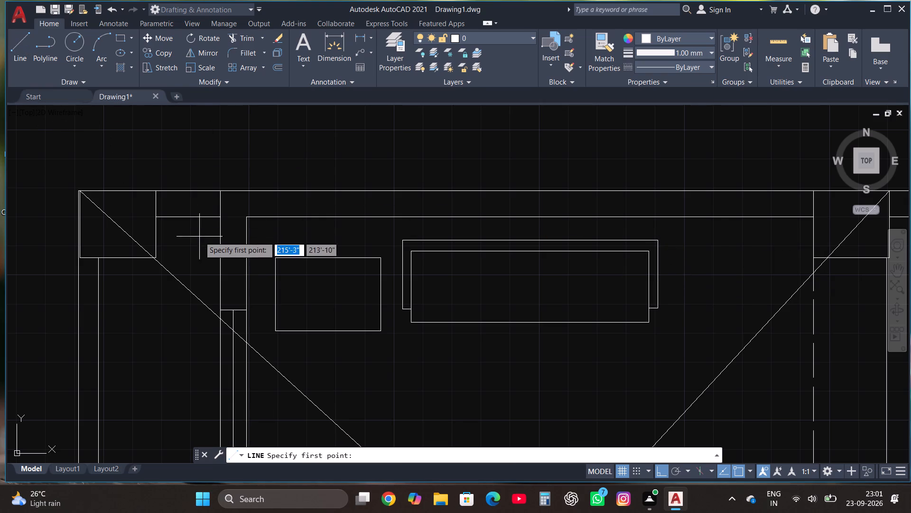
pyautogui.click(468, 250)
pyautogui.click(471, 342)
pyautogui.press('Escape')
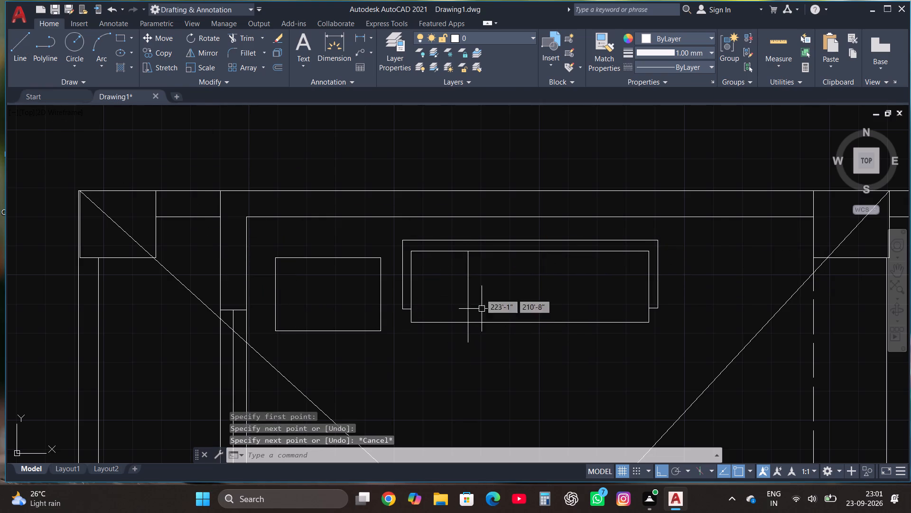
pyautogui.click(235, 43)
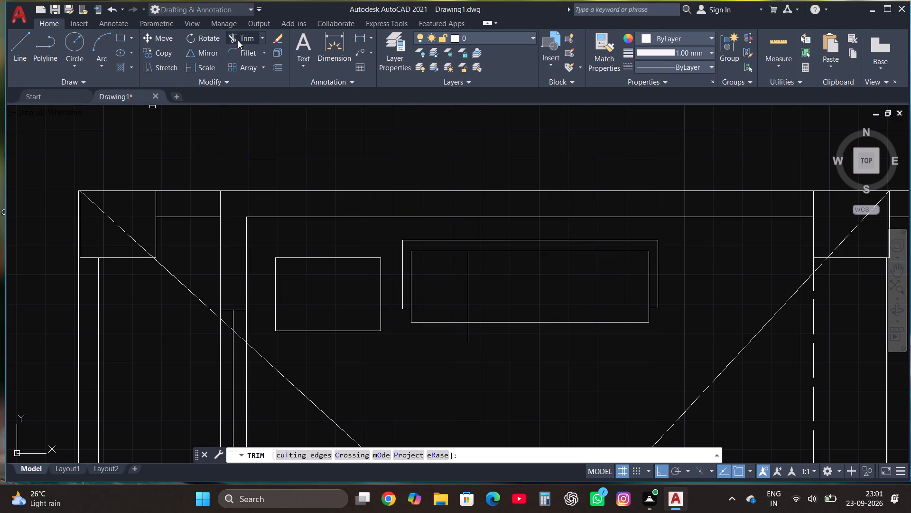
pyautogui.click(471, 339)
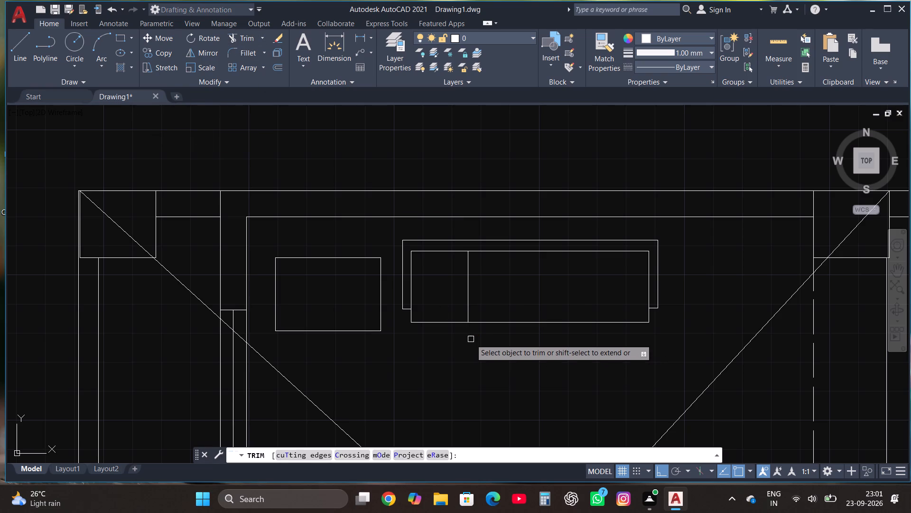
pyautogui.press('Escape')
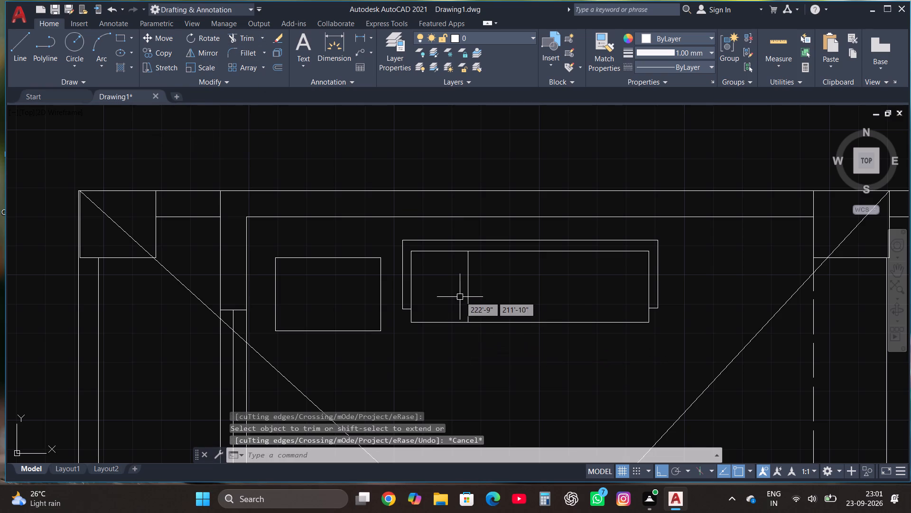
# Move the vertical divider line about 2" east inside the wide rectangle.
pyautogui.click(469, 292)
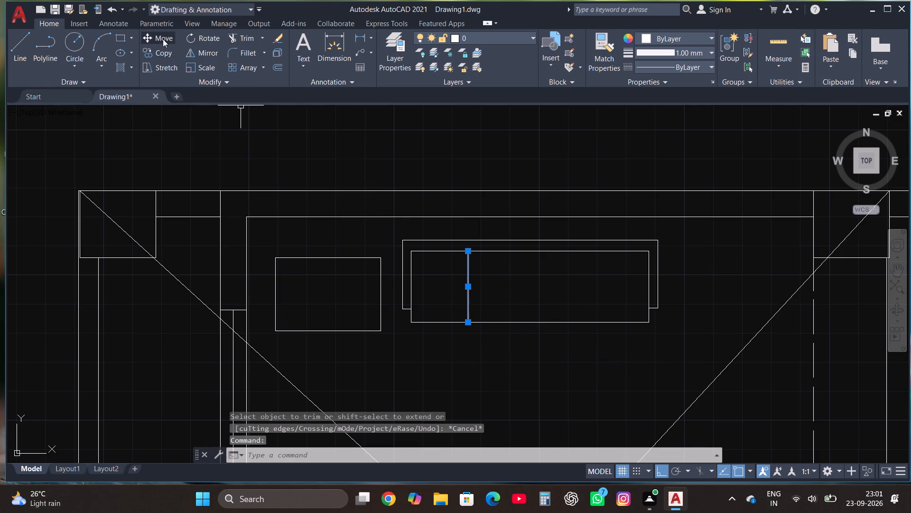
pyautogui.click(163, 39)
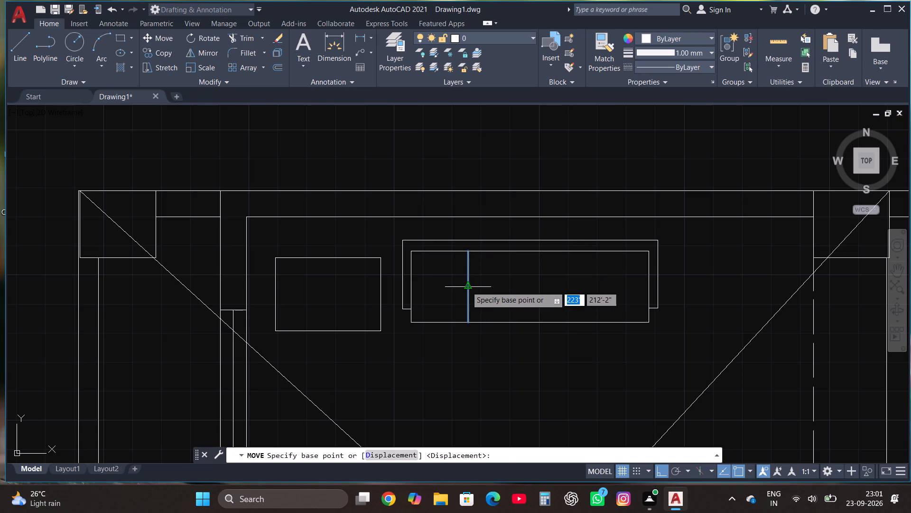
pyautogui.click(466, 286)
pyautogui.click(474, 287)
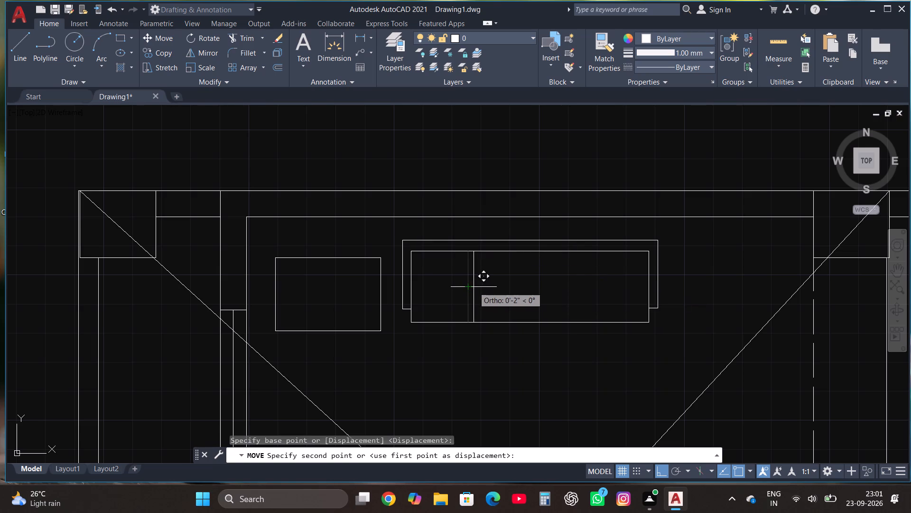
pyautogui.press('Escape')
# Copy the divider line east twice in multiple mode, the first about 1'-9" away, to split the wide rectangle into four seats.
pyautogui.click(474, 287)
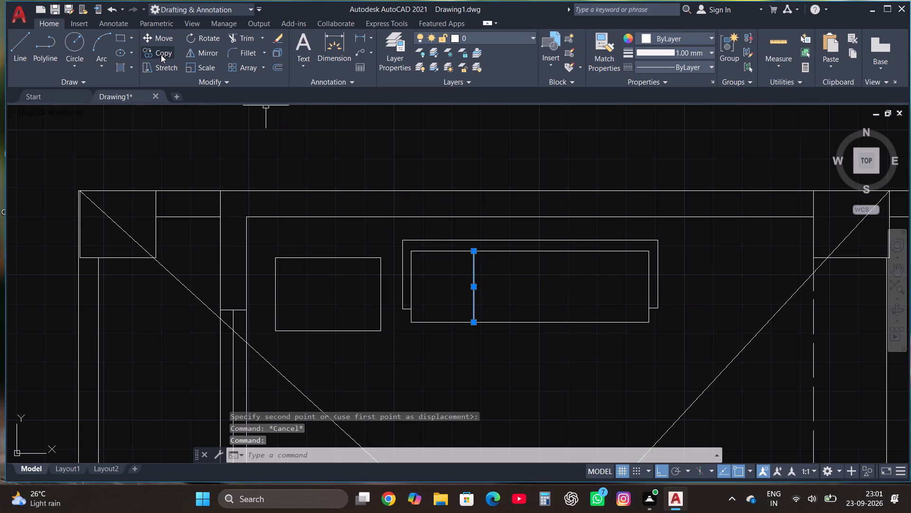
pyautogui.click(161, 55)
pyautogui.click(471, 450)
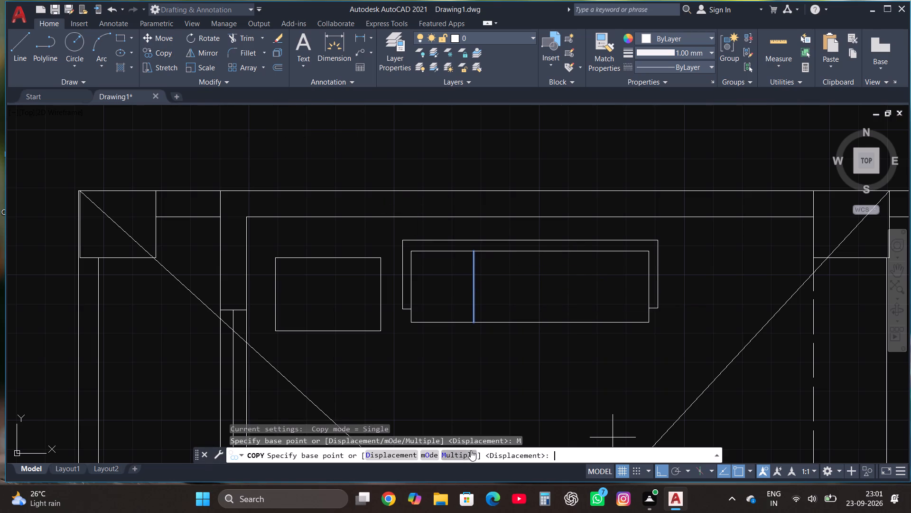
pyautogui.click(477, 281)
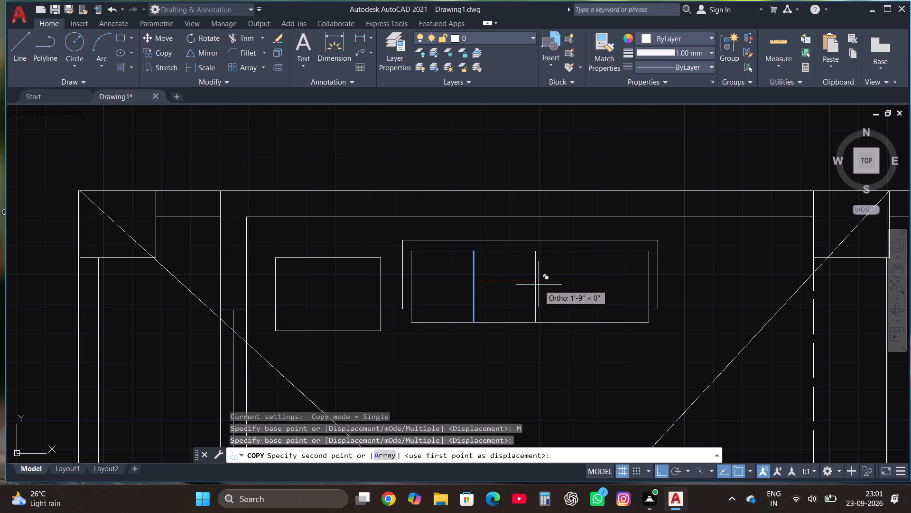
pyautogui.click(539, 285)
pyautogui.click(593, 284)
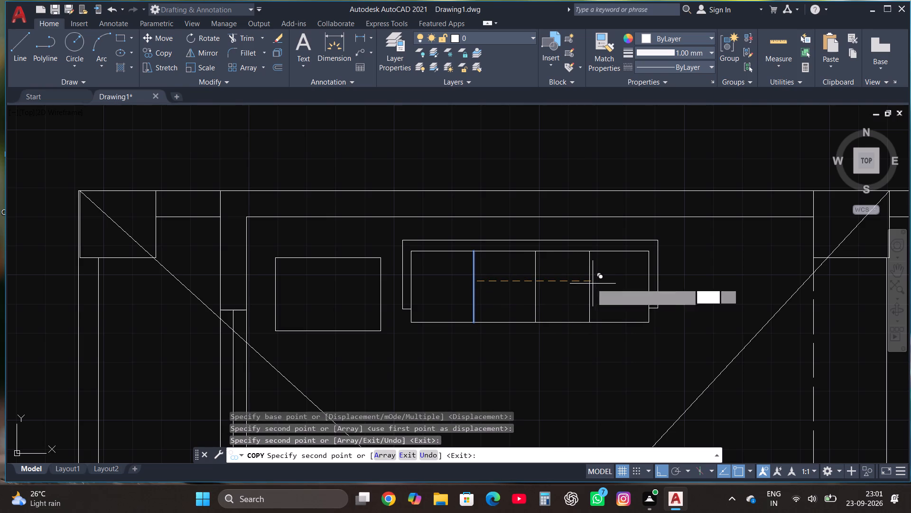
pyautogui.press('Escape')
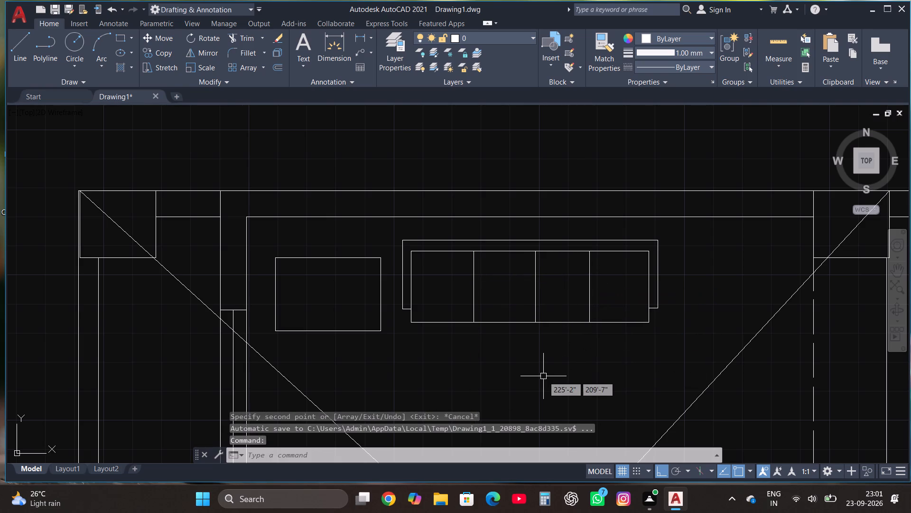
# Draw a horizontal backrest line just inside the sofa rectangle's north edge and trim its overhang past the east edge.
pyautogui.click(16, 47)
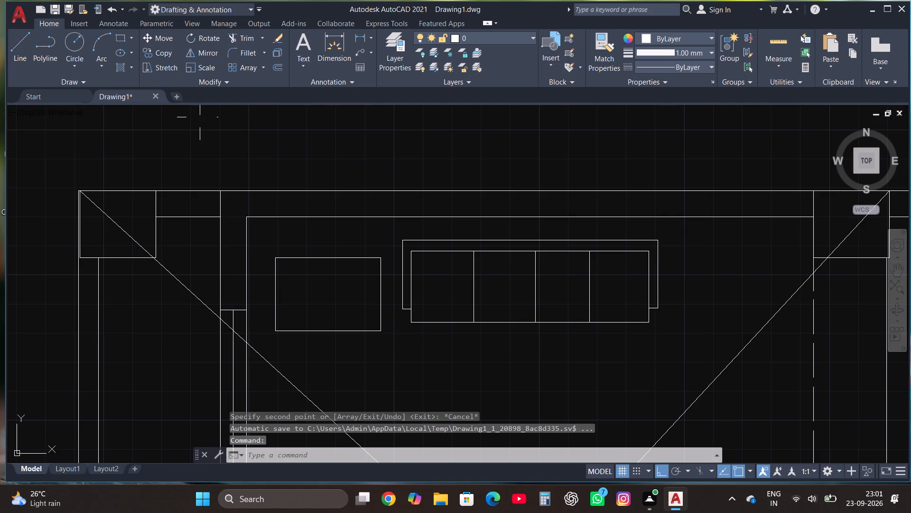
pyautogui.click(410, 262)
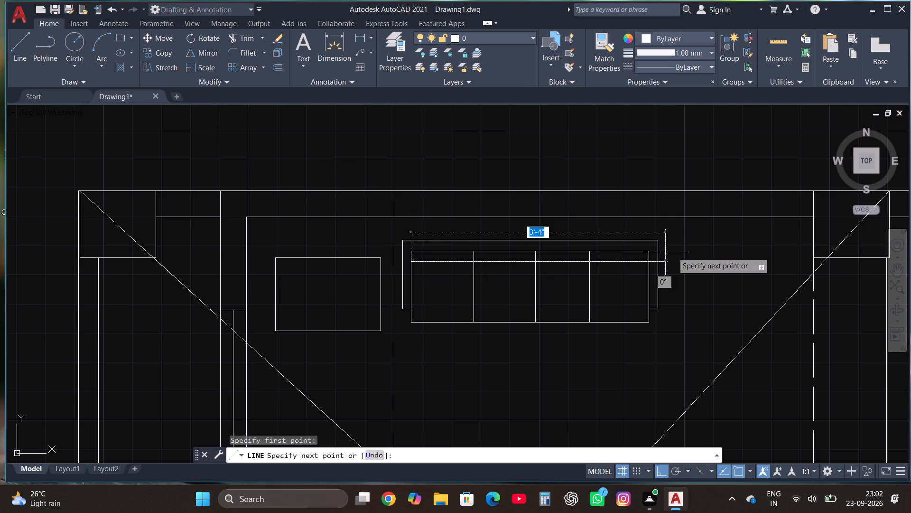
pyautogui.scroll(2, 678, 251)
pyautogui.click(617, 273)
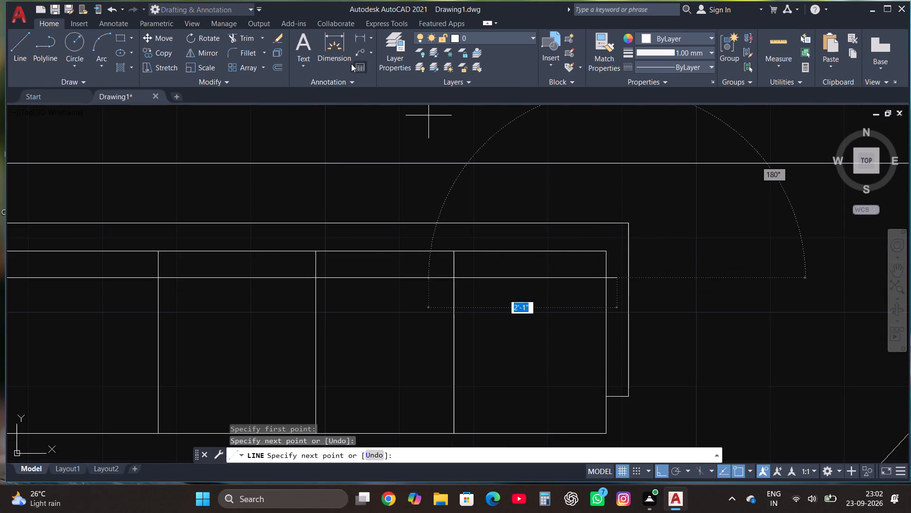
pyautogui.click(251, 38)
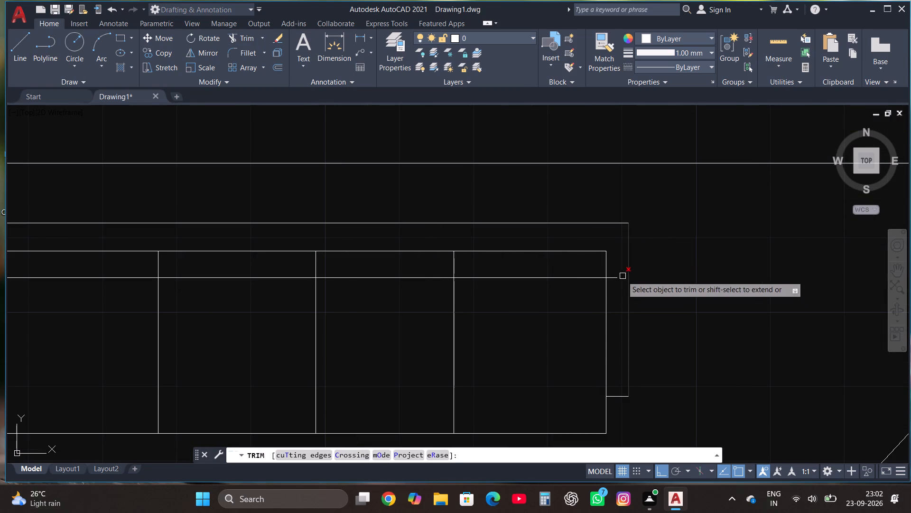
pyautogui.click(614, 275)
pyautogui.click(614, 297)
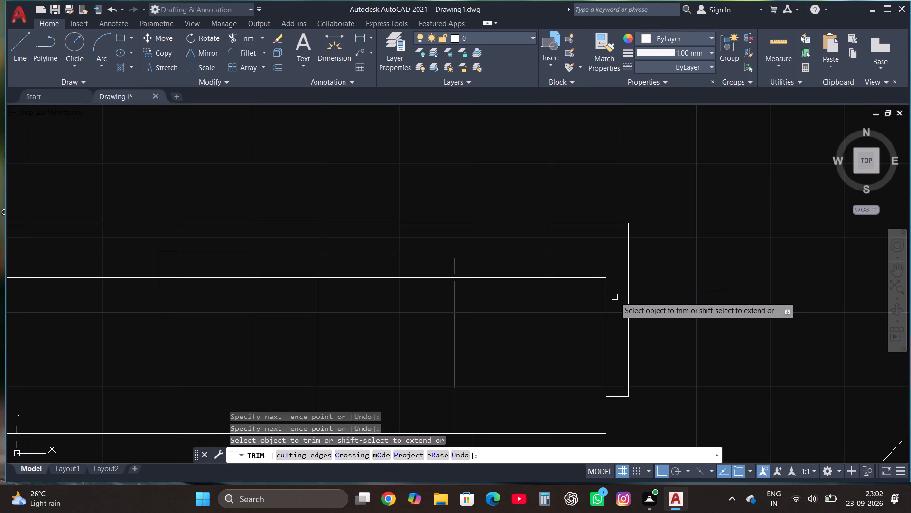
pyautogui.press('Escape')
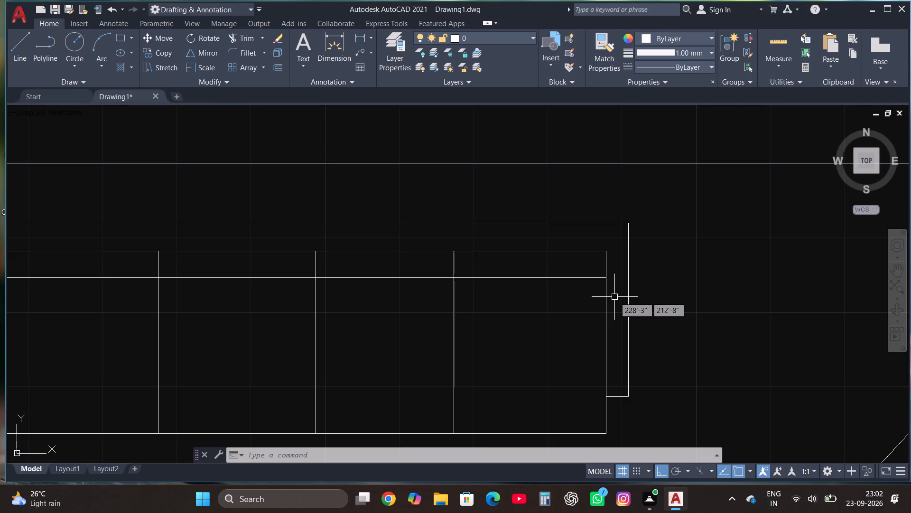
pyautogui.press('Escape')
# Copy the complete four-seat sofa straight north into the empty space above the floor plan.
pyautogui.scroll(-4, 614, 297)
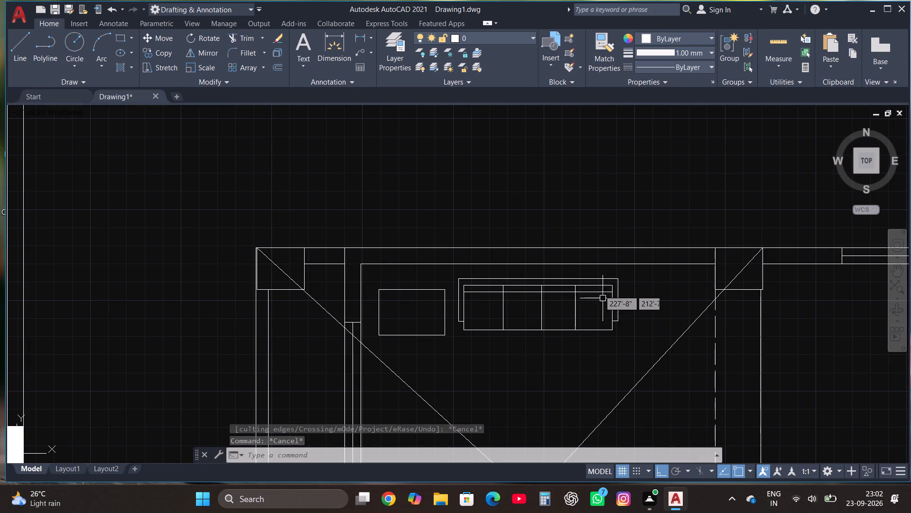
pyautogui.scroll(-2, 599, 290)
pyautogui.scroll(2, 581, 310)
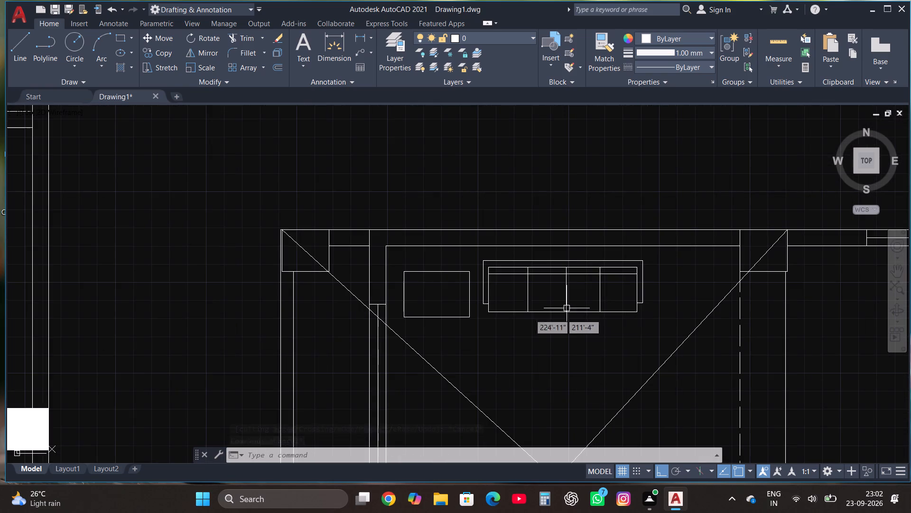
pyautogui.scroll(1, 493, 320)
pyautogui.click(457, 323)
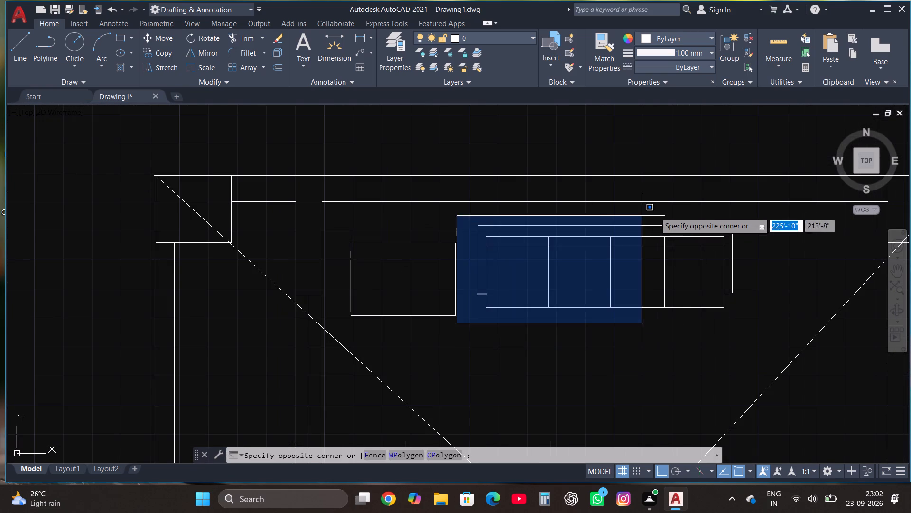
pyautogui.click(754, 215)
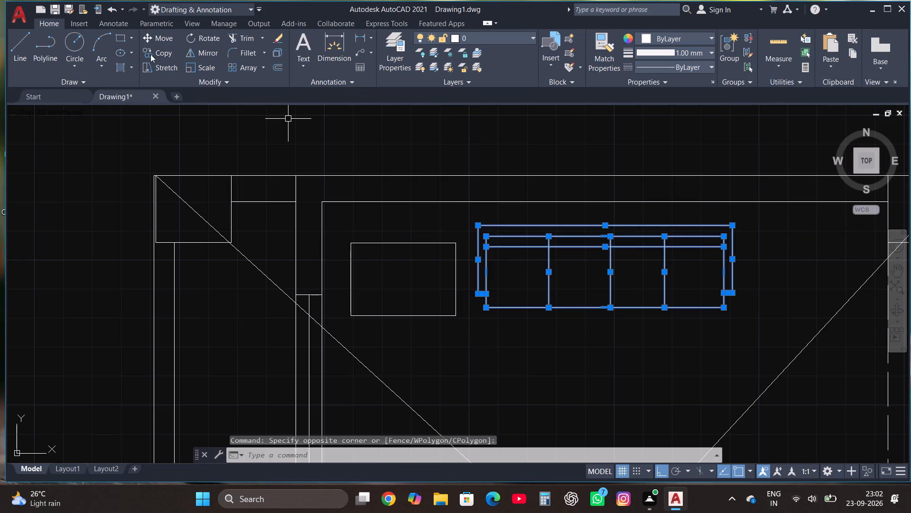
pyautogui.click(167, 52)
pyautogui.click(537, 266)
pyautogui.scroll(-4, 537, 267)
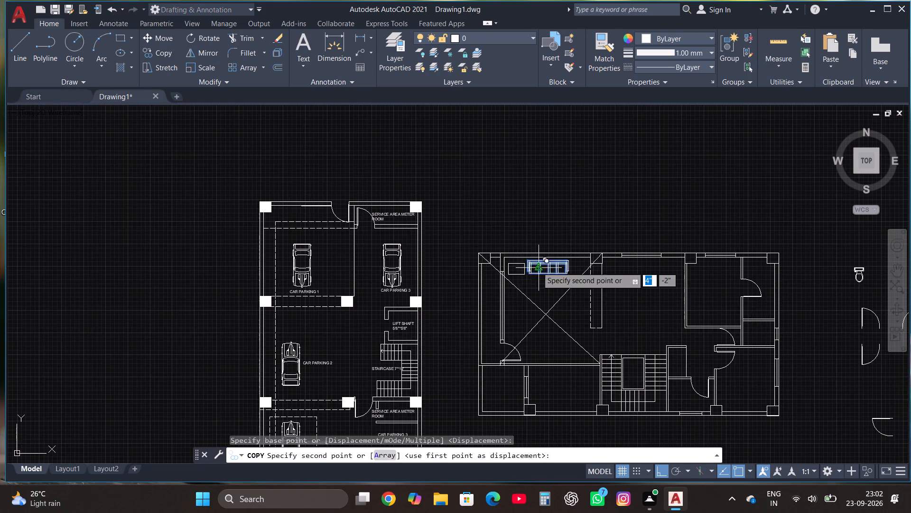
pyautogui.scroll(1, 518, 207)
pyautogui.click(518, 207)
# Rotate the sofa copy above the plan by 270° about a point just north of it, so its back faces east.
pyautogui.click(518, 245)
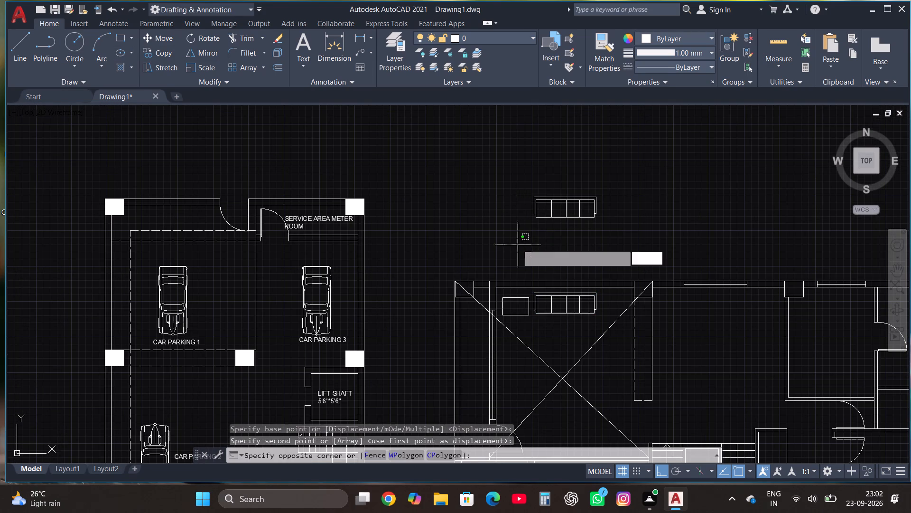
pyautogui.click(618, 146)
pyautogui.click(198, 34)
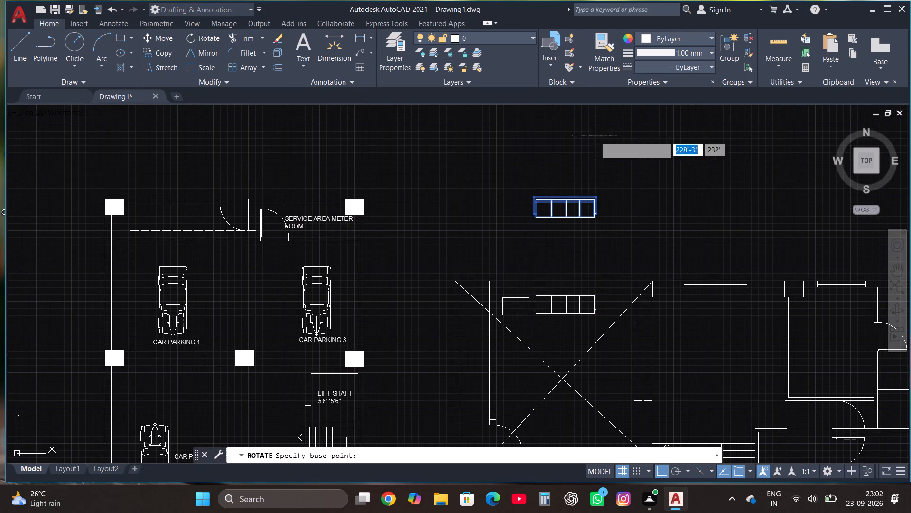
pyautogui.click(571, 185)
pyautogui.click(600, 231)
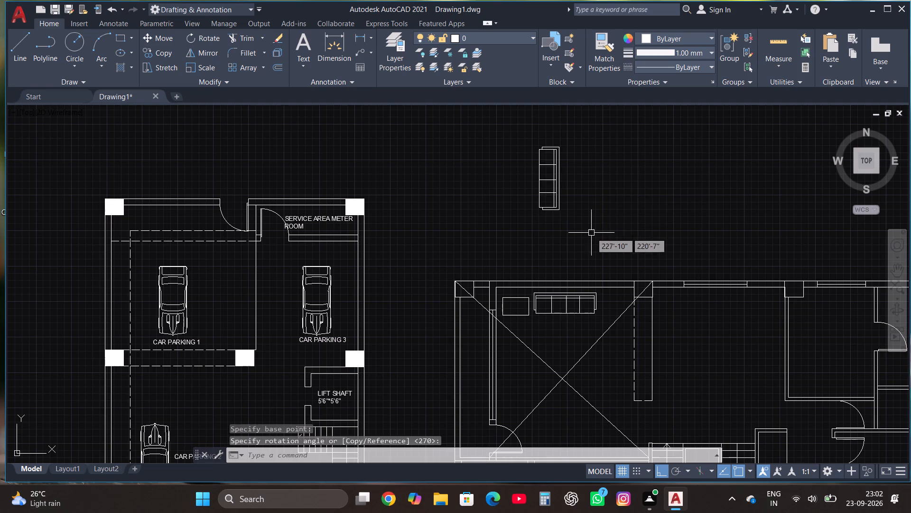
# Rotate the sofa copy above the plan by 180° about a point near its east side, so its back faces west.
pyautogui.click(584, 224)
pyautogui.click(508, 133)
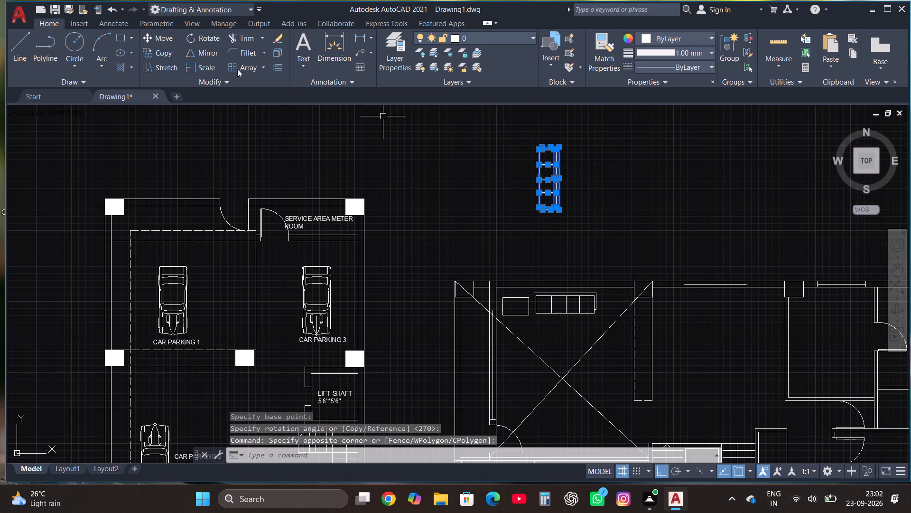
pyautogui.click(206, 41)
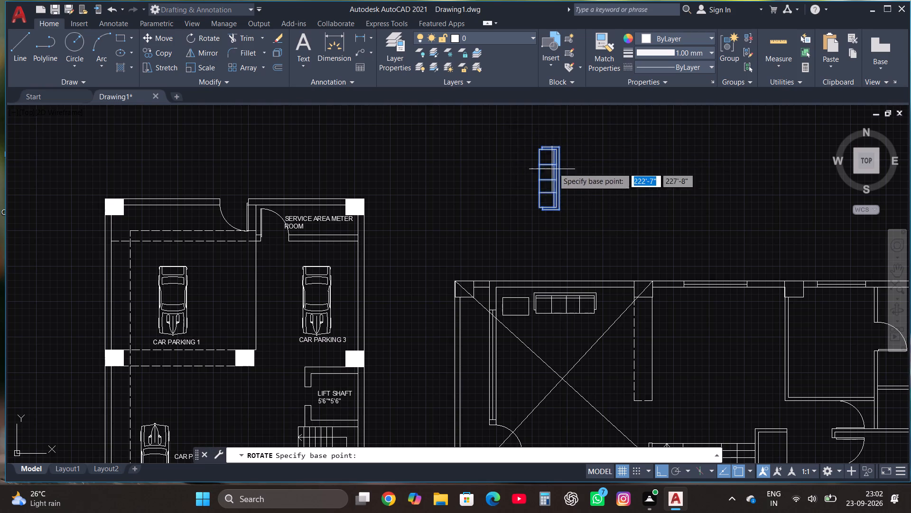
pyautogui.click(567, 159)
pyautogui.click(459, 212)
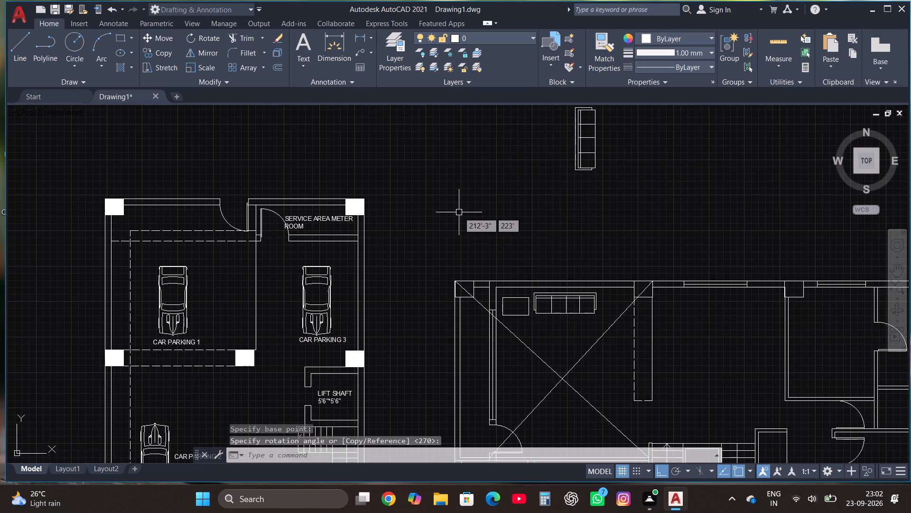
# Move the rotated sofa into the northwest room, along the west wall just south of the small rectangle.
pyautogui.scroll(-1, 561, 210)
pyautogui.click(551, 205)
pyautogui.click(589, 136)
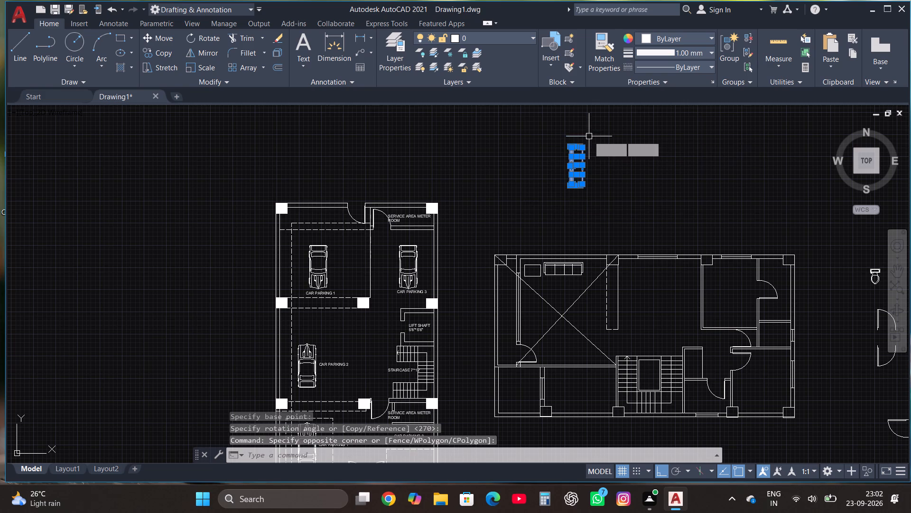
pyautogui.click(151, 37)
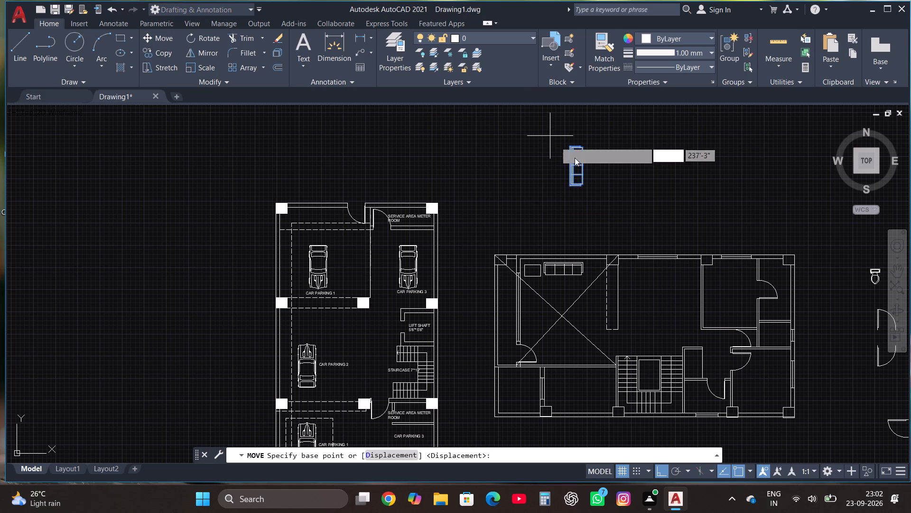
pyautogui.click(583, 169)
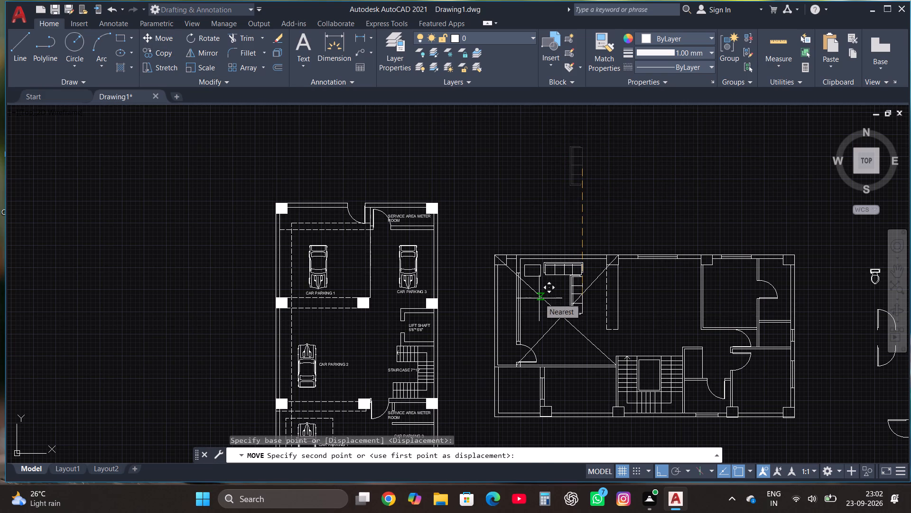
pyautogui.press('F8')
pyautogui.scroll(2, 536, 311)
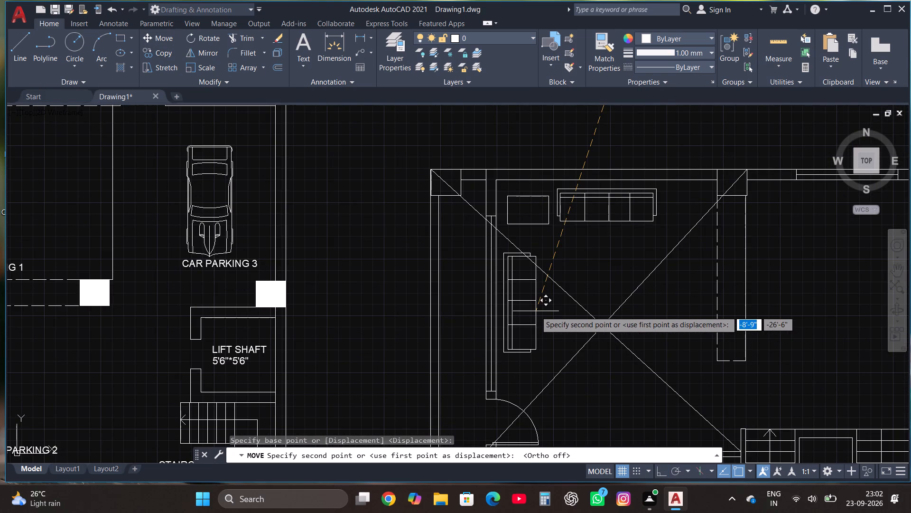
pyautogui.scroll(1, 536, 311)
pyautogui.click(541, 293)
# Copy the four-seat sofa on the northwest room's north wall into the empty space above the floor plan.
pyautogui.scroll(-2, 506, 322)
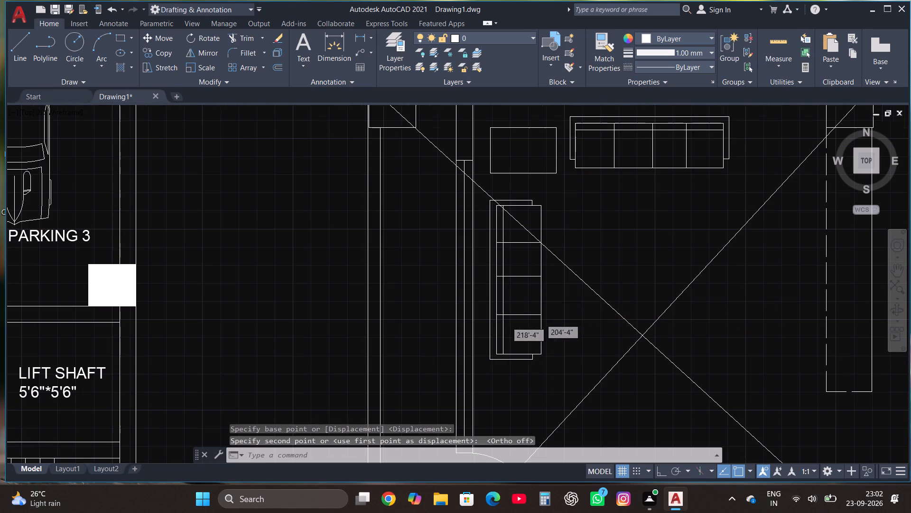
pyautogui.scroll(-1, 506, 322)
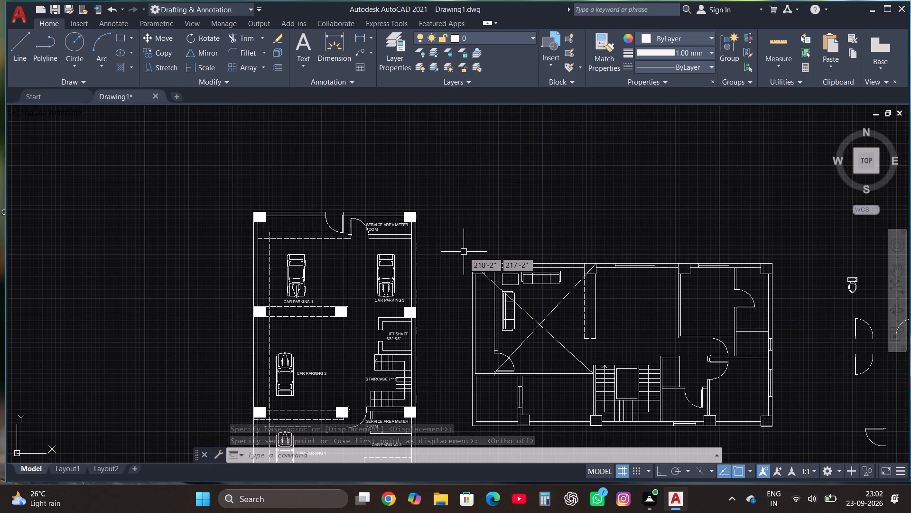
pyautogui.scroll(1, 518, 295)
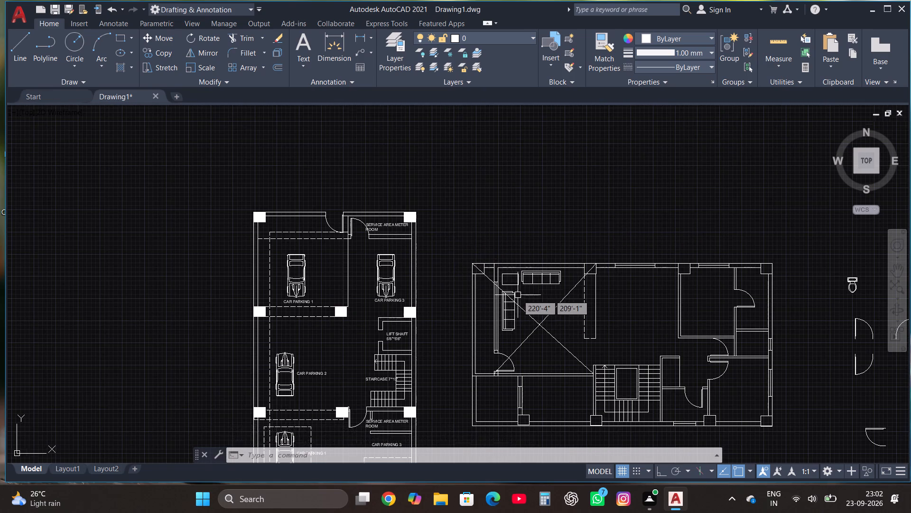
pyautogui.scroll(1, 518, 295)
pyautogui.scroll(-1, 521, 333)
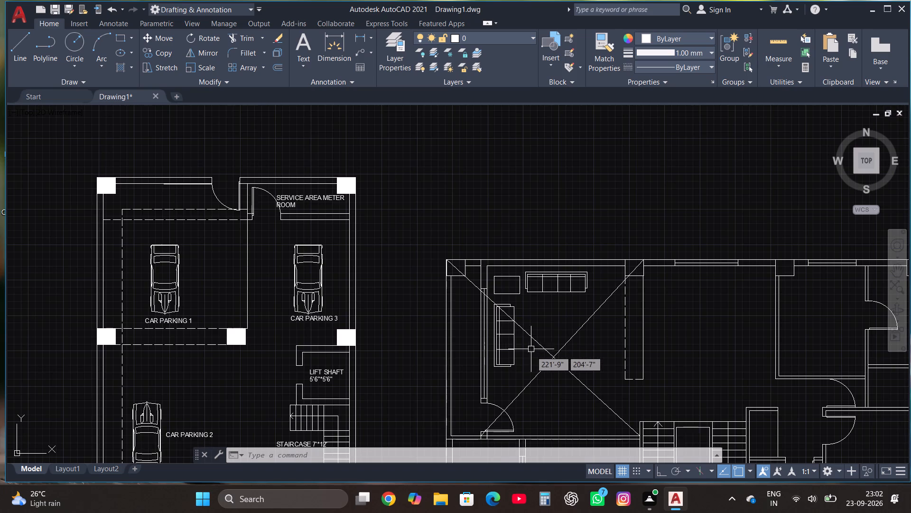
pyautogui.scroll(2, 531, 351)
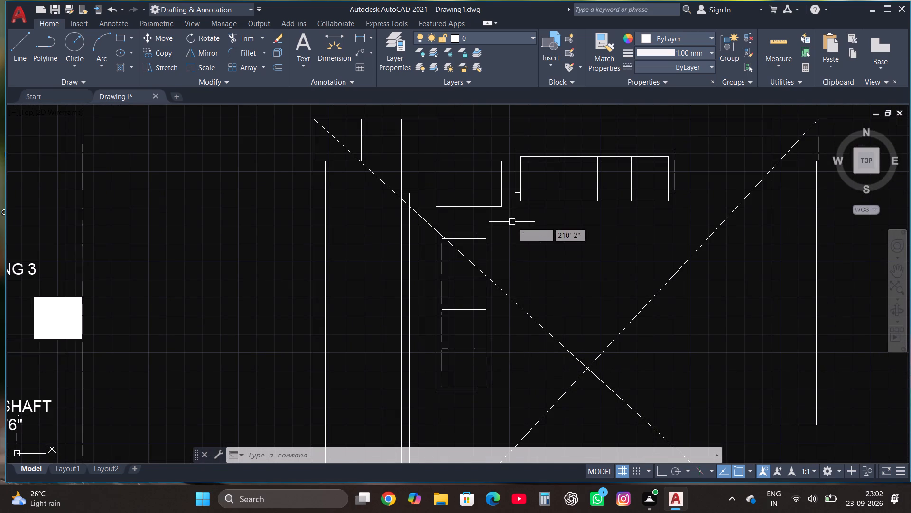
pyautogui.click(512, 222)
pyautogui.click(682, 147)
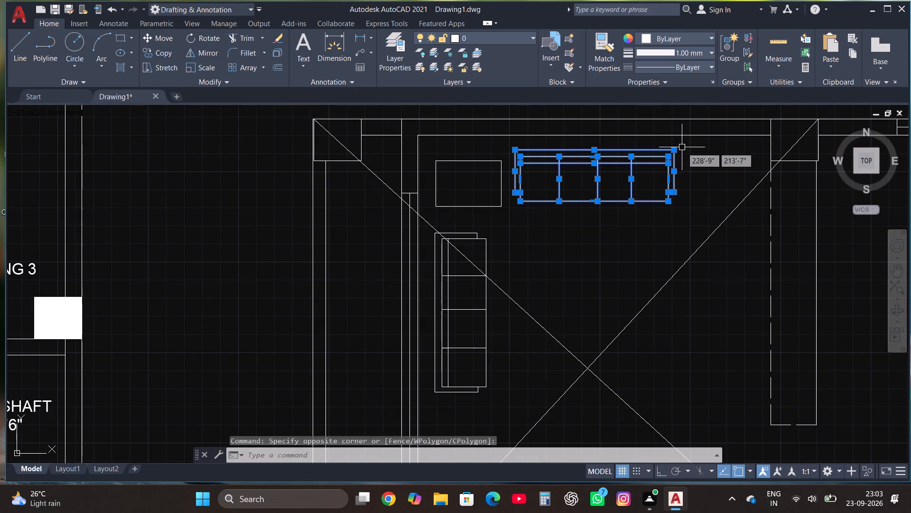
pyautogui.click(163, 53)
pyautogui.click(547, 193)
pyautogui.scroll(-3, 510, 311)
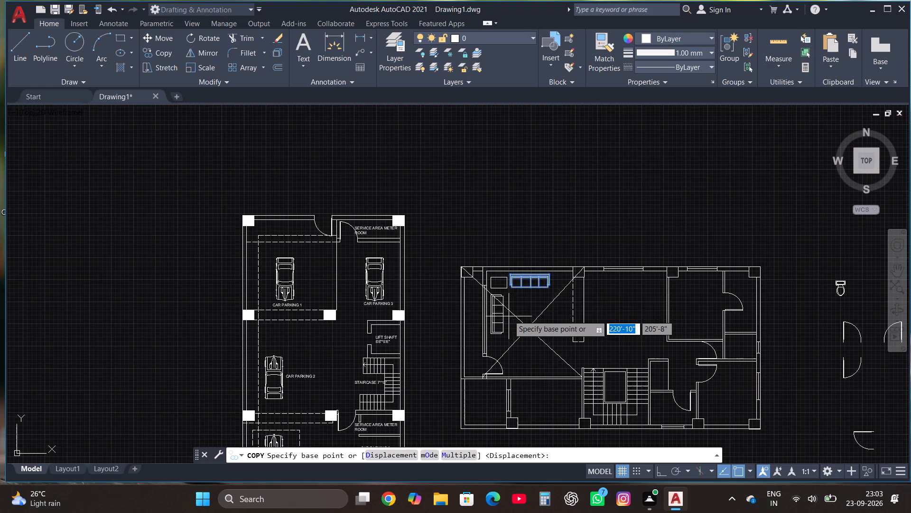
pyautogui.click(518, 288)
pyautogui.click(522, 222)
# Rotate the new sofa copy by 180° about a point on its backrest, so its back faces south.
pyautogui.click(464, 242)
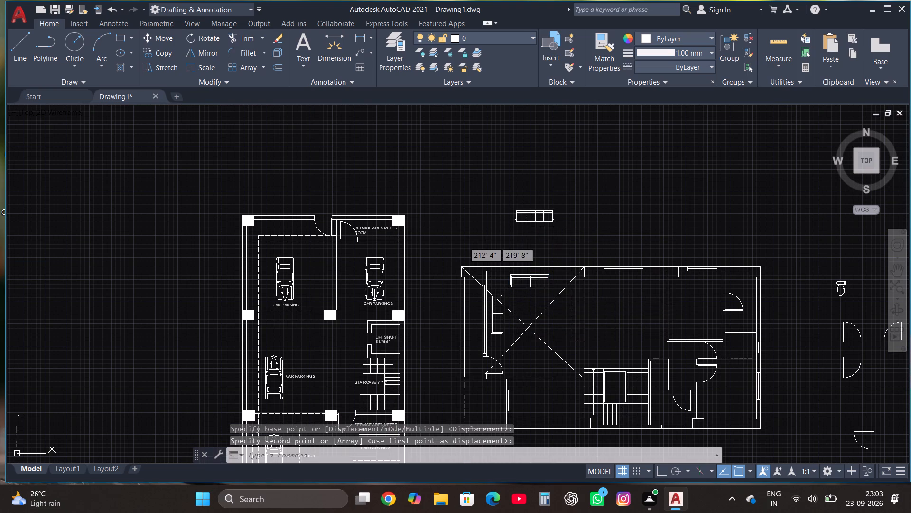
pyautogui.click(583, 203)
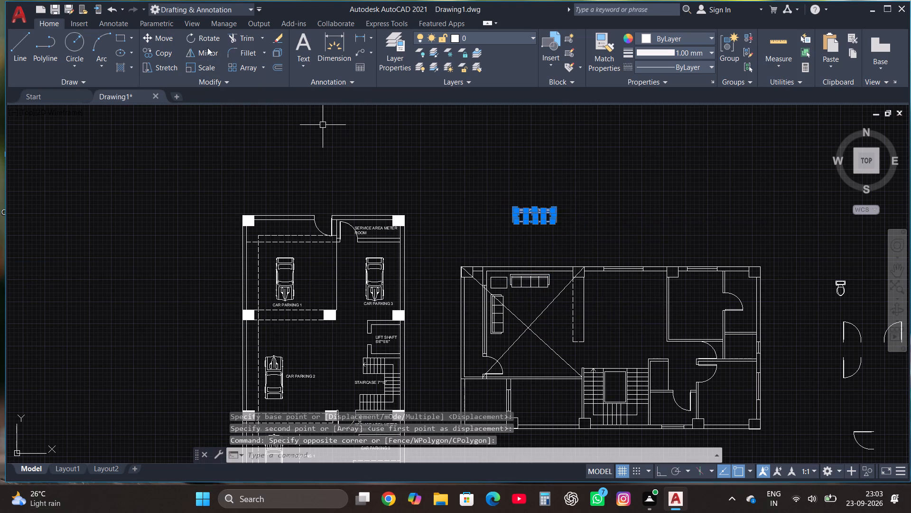
pyautogui.click(213, 38)
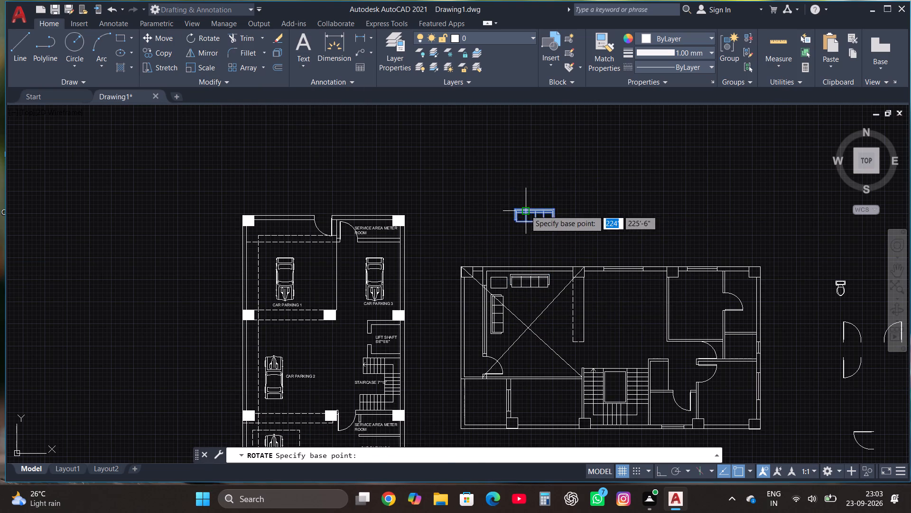
pyautogui.click(525, 210)
pyautogui.press('F8')
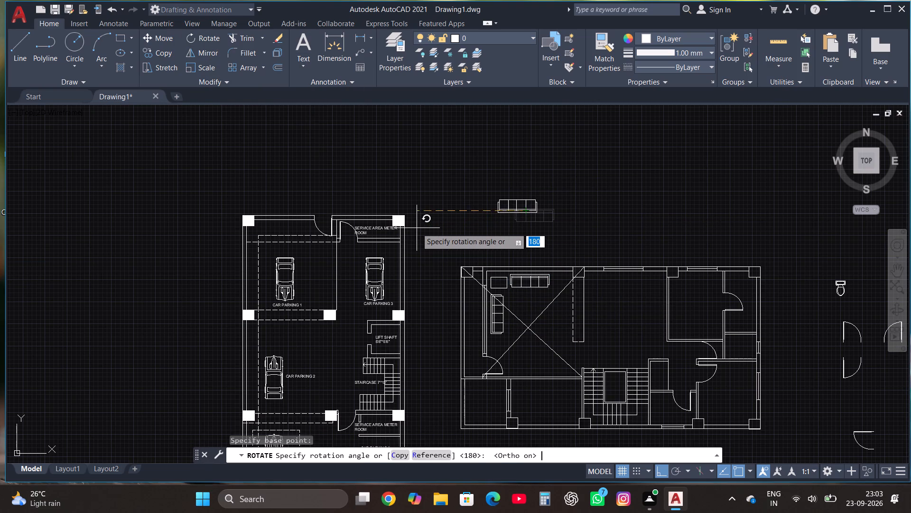
pyautogui.click(455, 199)
# Move the south-backed sofa into the room west of the staircase, near the south wall between the two columns.
pyautogui.click(463, 221)
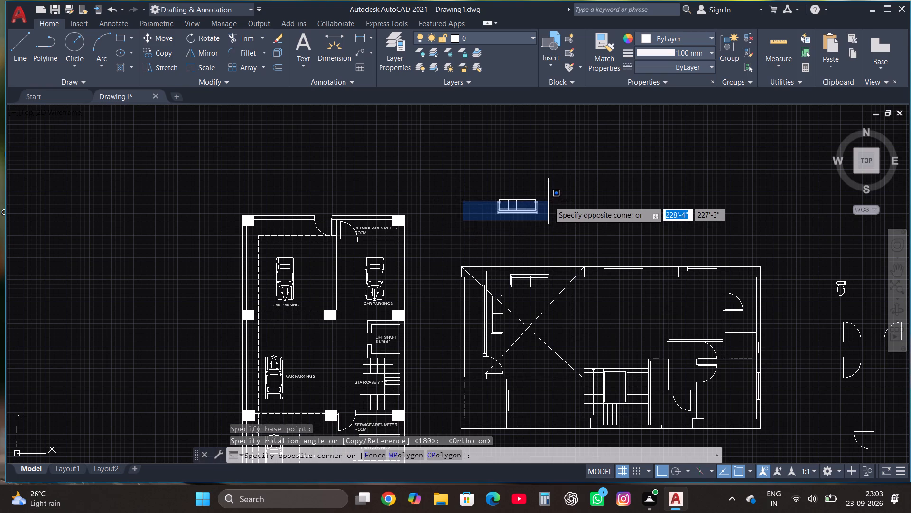
pyautogui.click(551, 192)
pyautogui.click(170, 37)
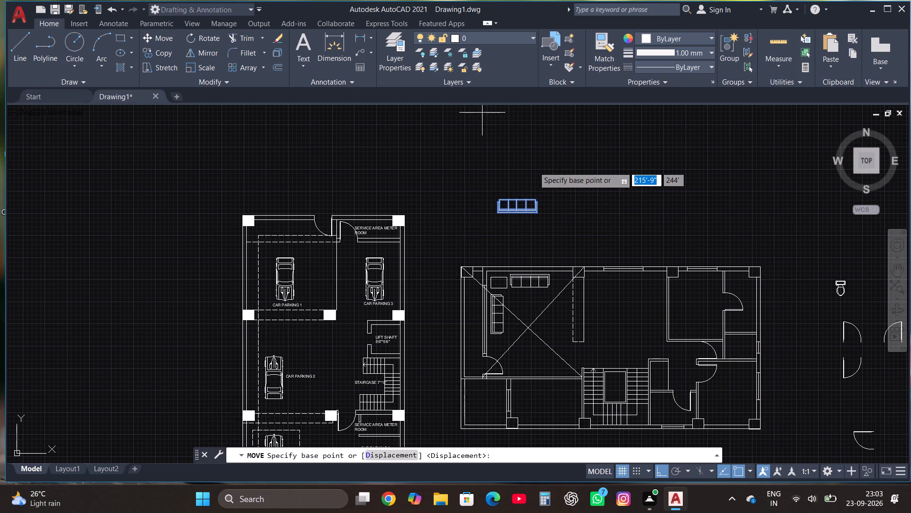
pyautogui.click(536, 205)
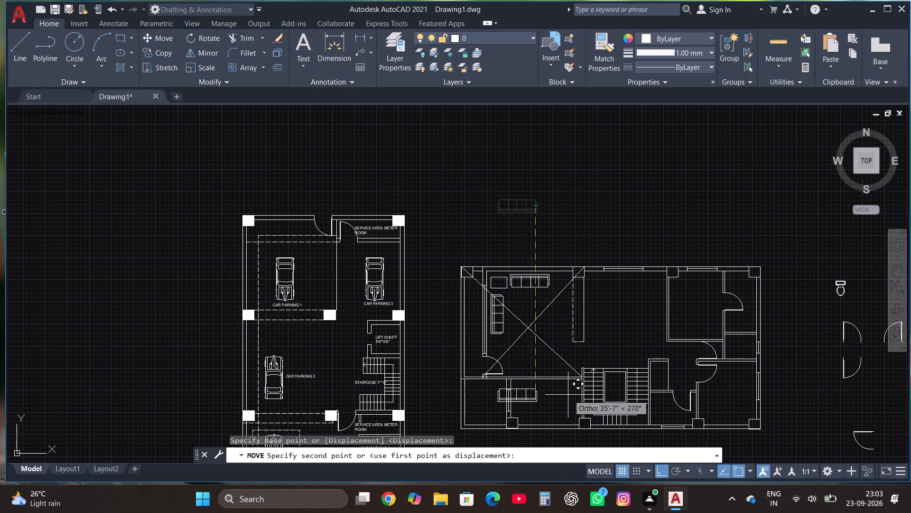
pyautogui.press('F8')
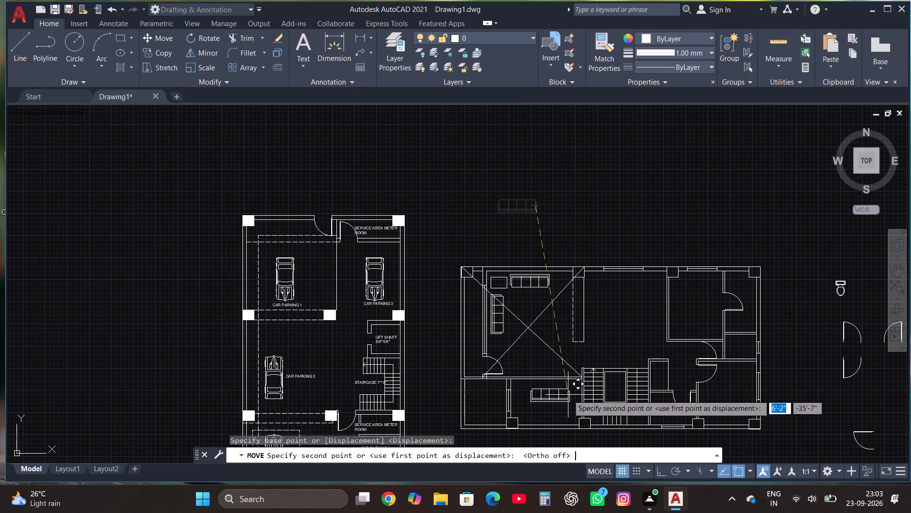
pyautogui.scroll(-1, 568, 395)
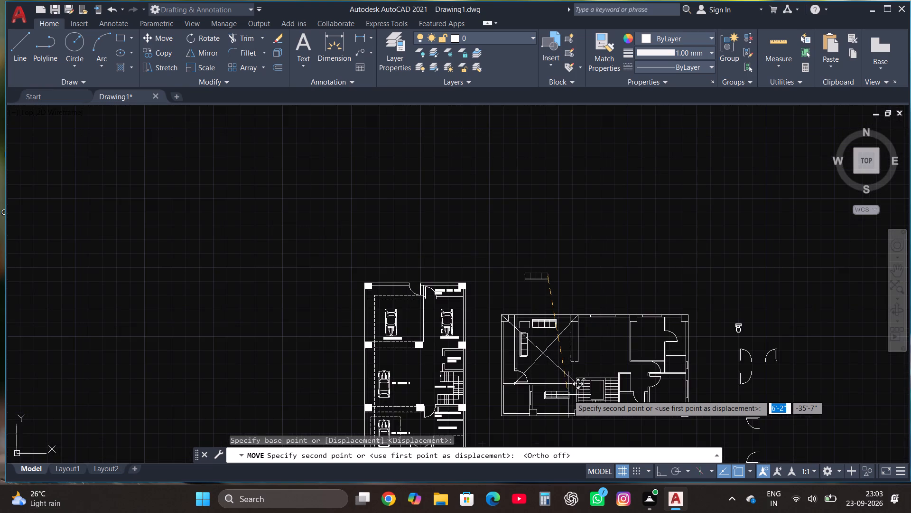
pyautogui.scroll(3, 565, 409)
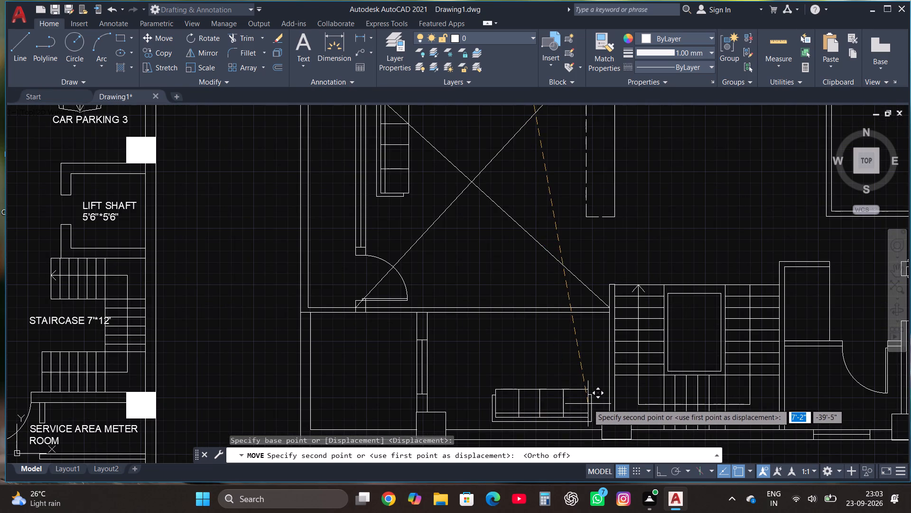
pyautogui.click(590, 405)
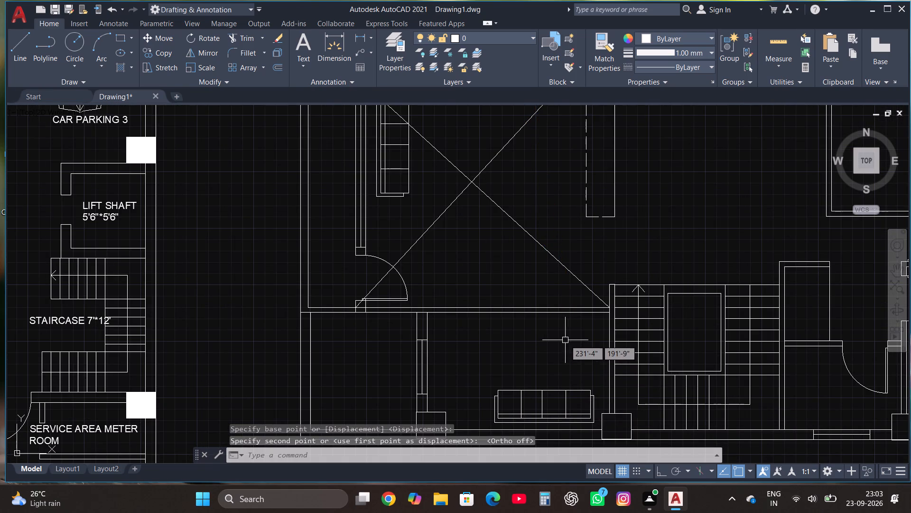
# Draw a seat rectangle about 2' square just north of the sofa's east end, in the room west of the staircase.
pyautogui.scroll(-1, 565, 340)
pyautogui.scroll(2, 598, 373)
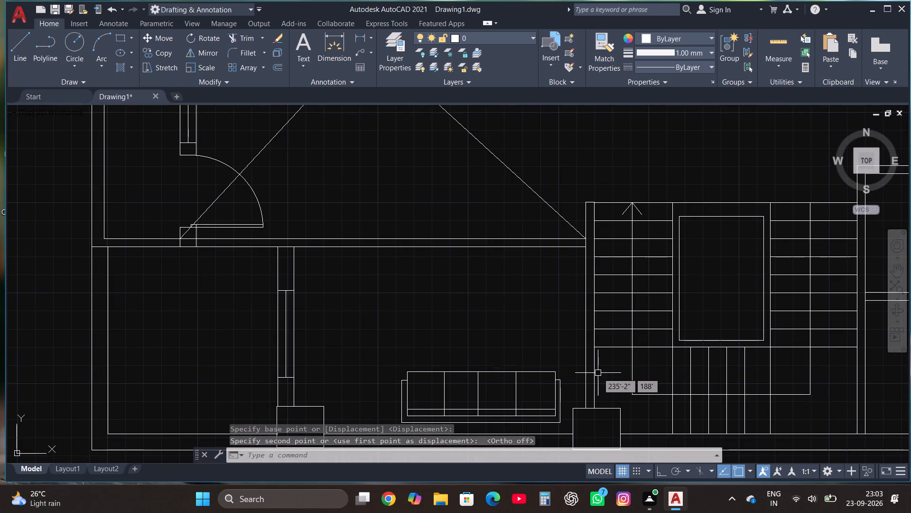
pyautogui.click(118, 37)
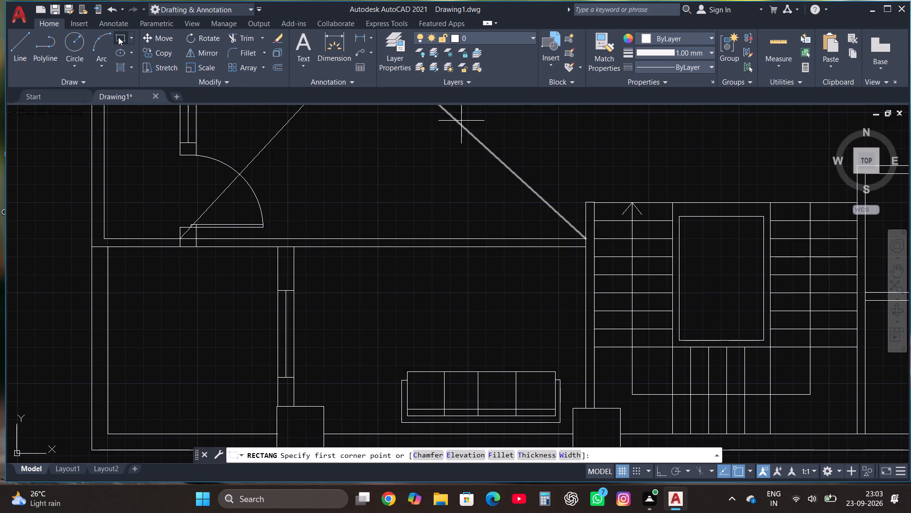
pyautogui.click(556, 354)
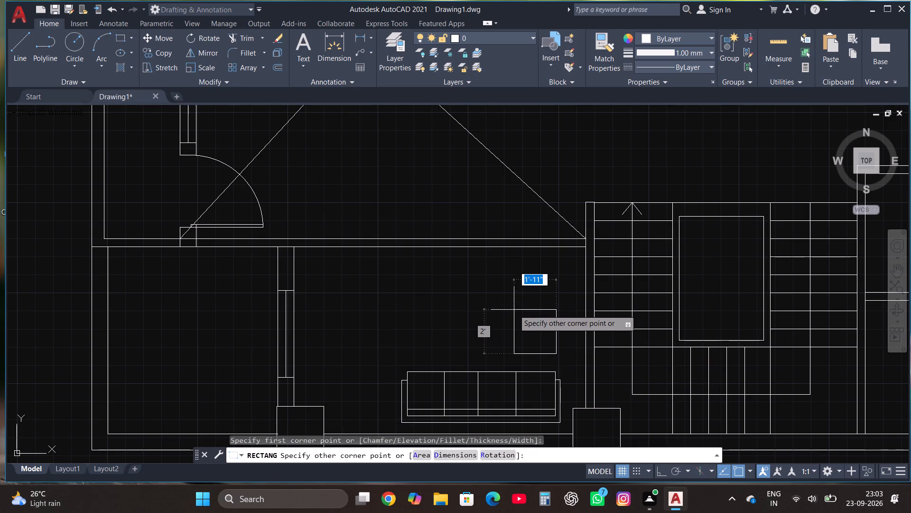
pyautogui.click(510, 309)
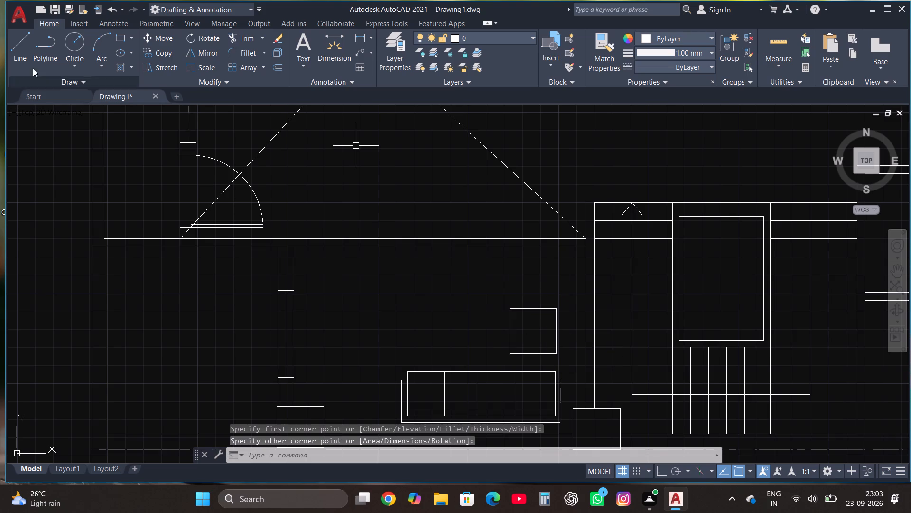
# Outline the armchair's arms and back around the seat's south, east and north sides, trimming the line end inside the seat.
pyautogui.click(19, 47)
pyautogui.scroll(1, 521, 330)
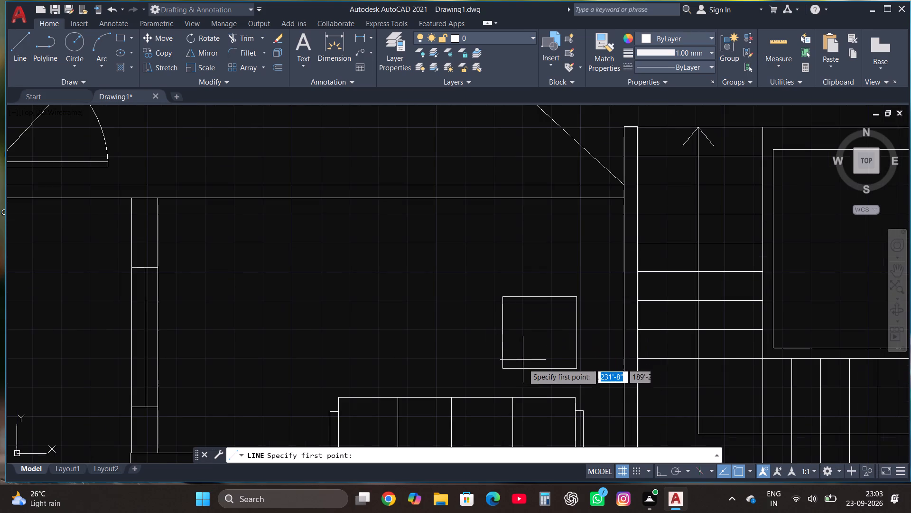
pyautogui.click(517, 368)
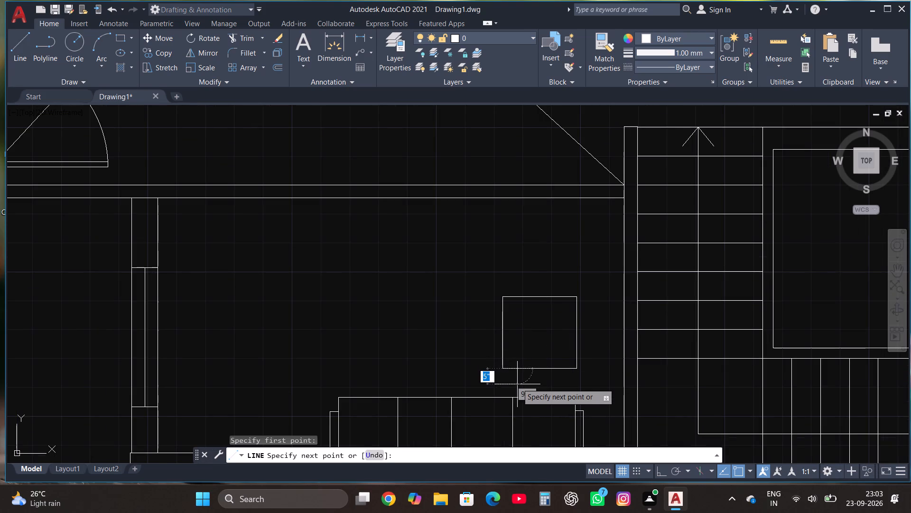
pyautogui.click(517, 384)
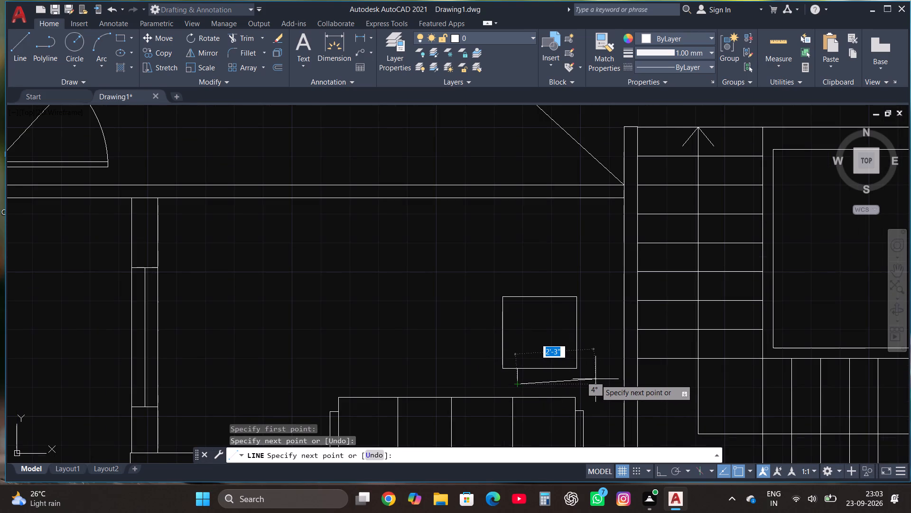
pyautogui.press('F8')
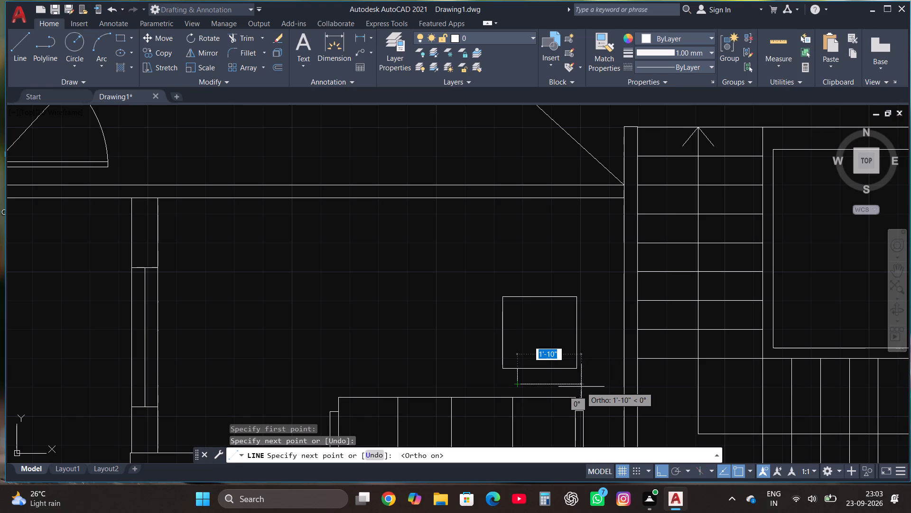
pyautogui.click(584, 386)
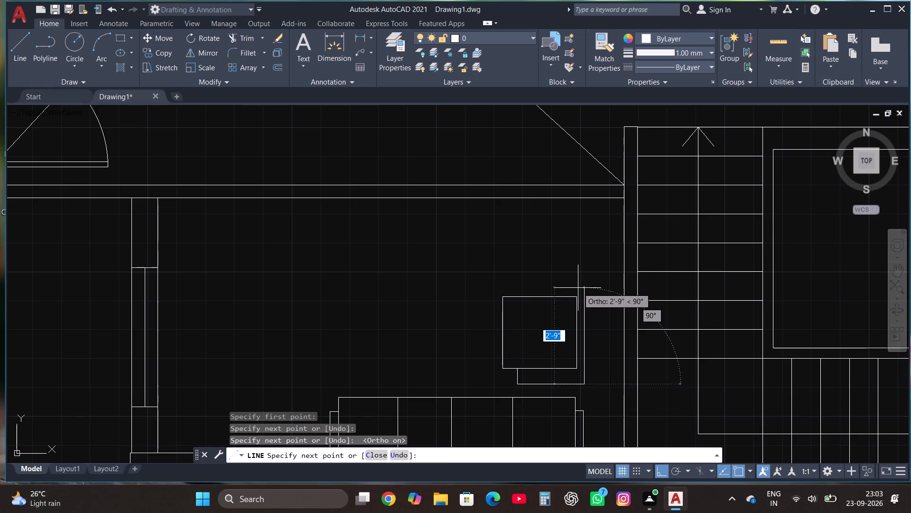
pyautogui.click(576, 279)
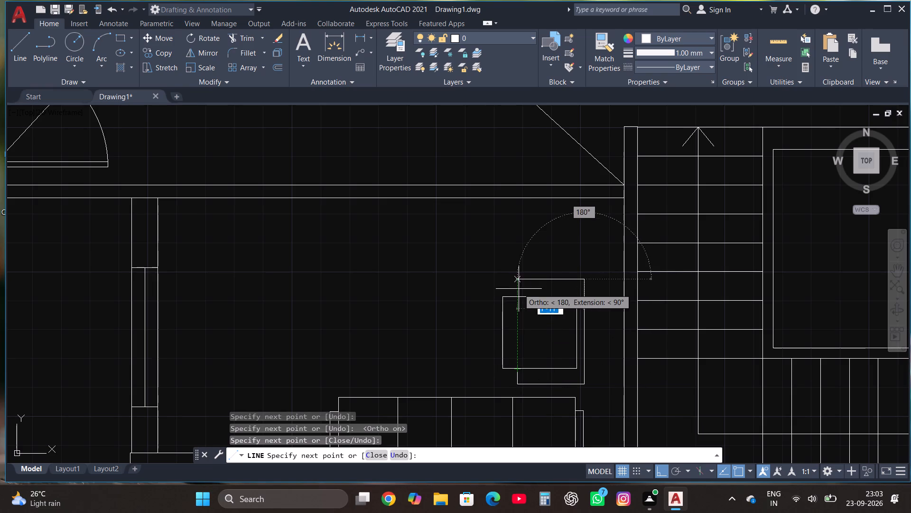
pyautogui.click(519, 289)
pyautogui.click(520, 307)
pyautogui.press('Escape')
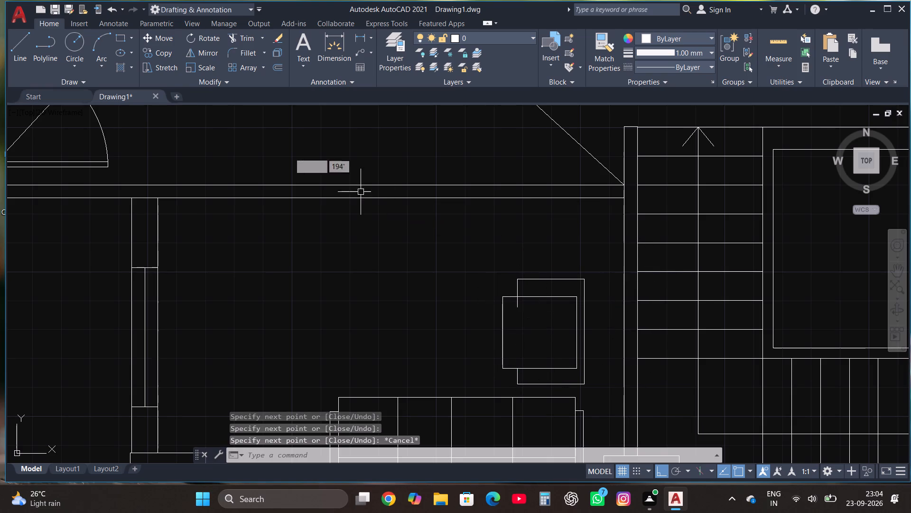
pyautogui.click(242, 30)
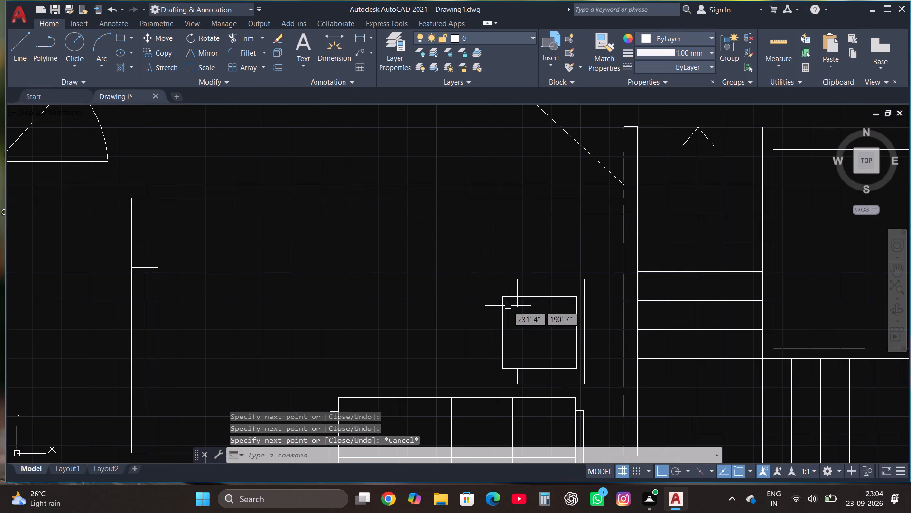
pyautogui.click(248, 40)
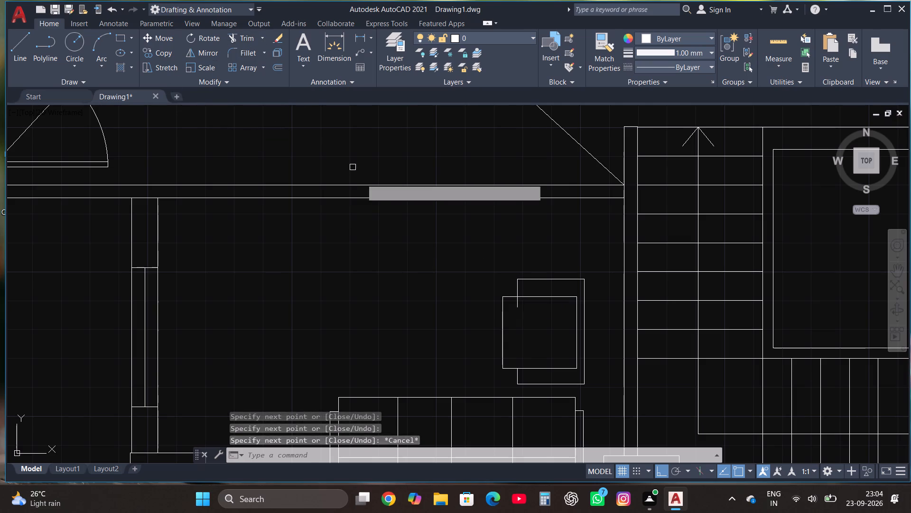
pyautogui.click(517, 306)
pyautogui.press('Escape')
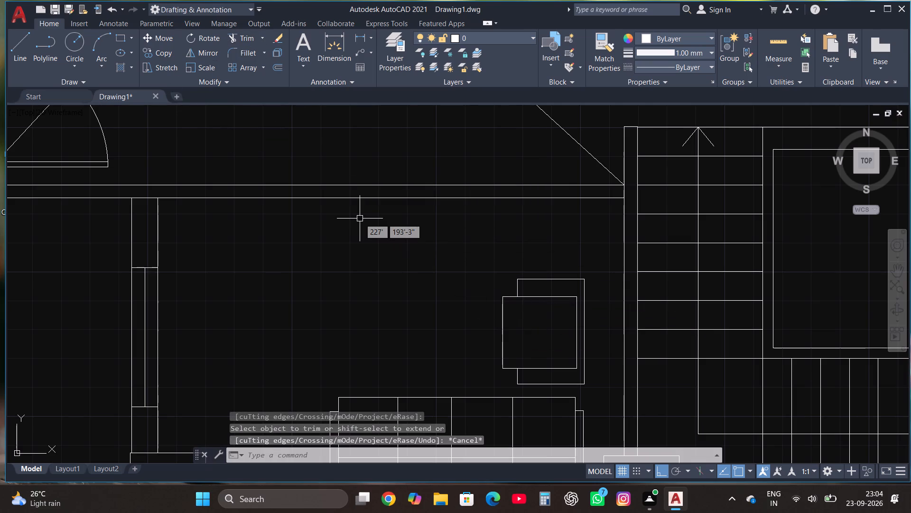
# Draw a north-south backrest line inside the armchair seat near its east edge, trimming the part beyond the seat's north edge.
pyautogui.click(29, 38)
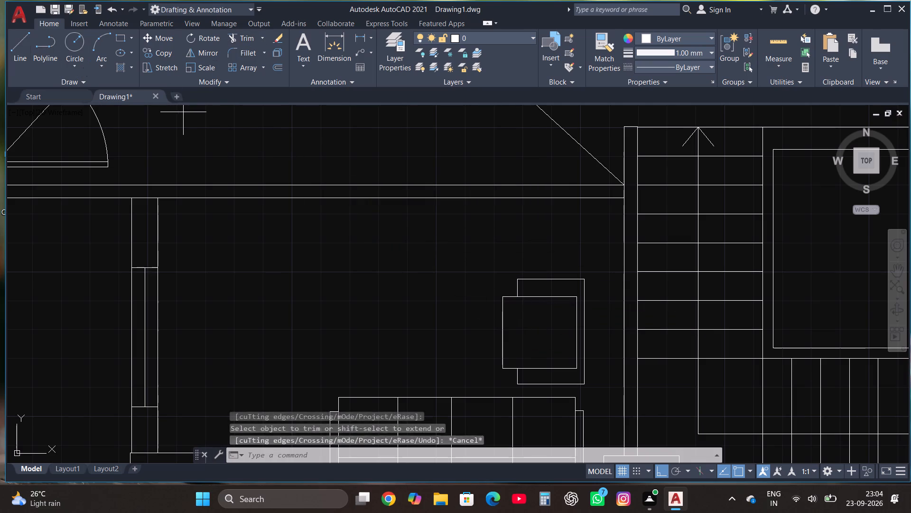
pyautogui.click(566, 370)
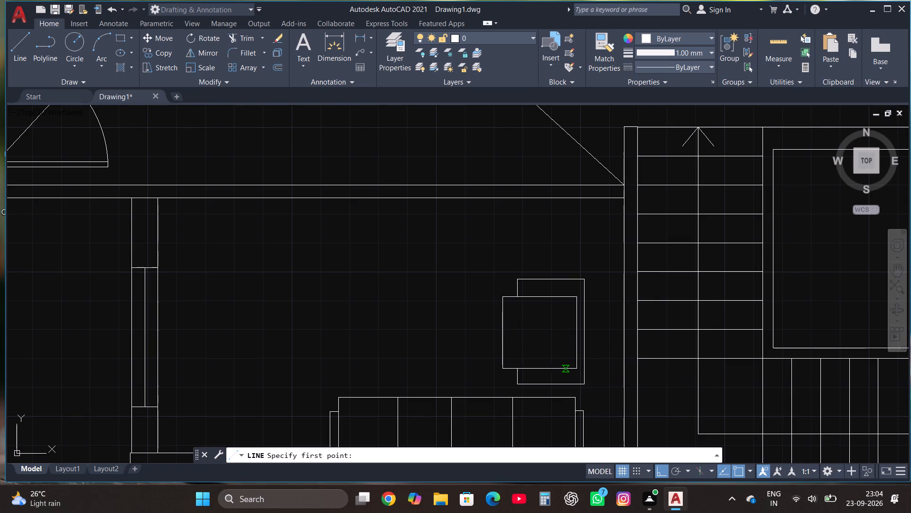
pyautogui.click(567, 288)
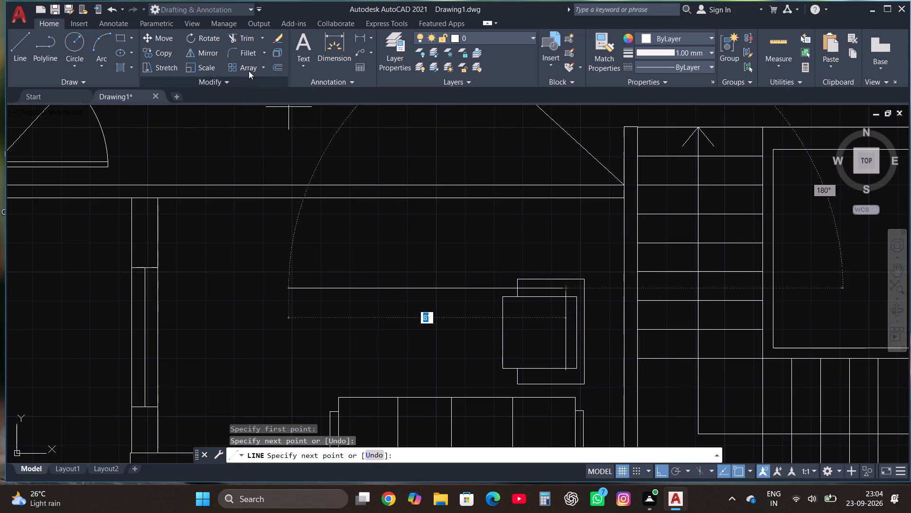
pyautogui.click(247, 41)
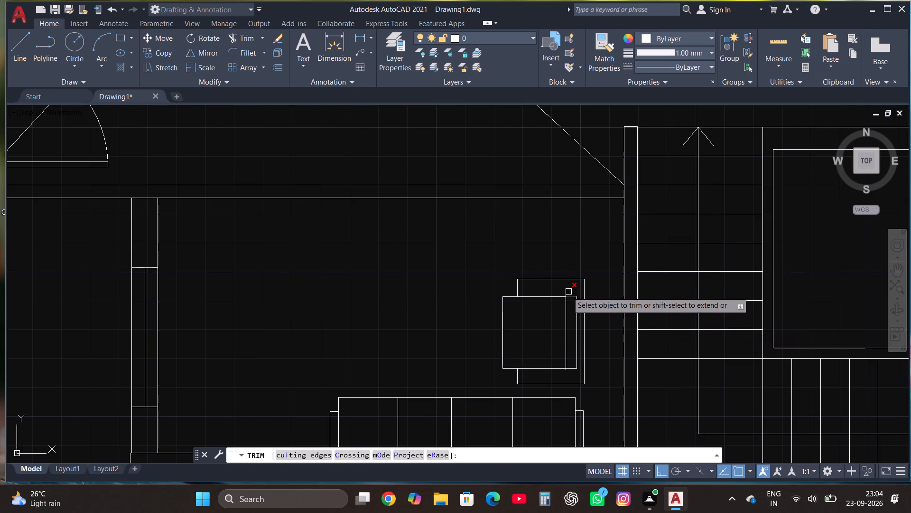
pyautogui.click(564, 291)
pyautogui.press('Escape')
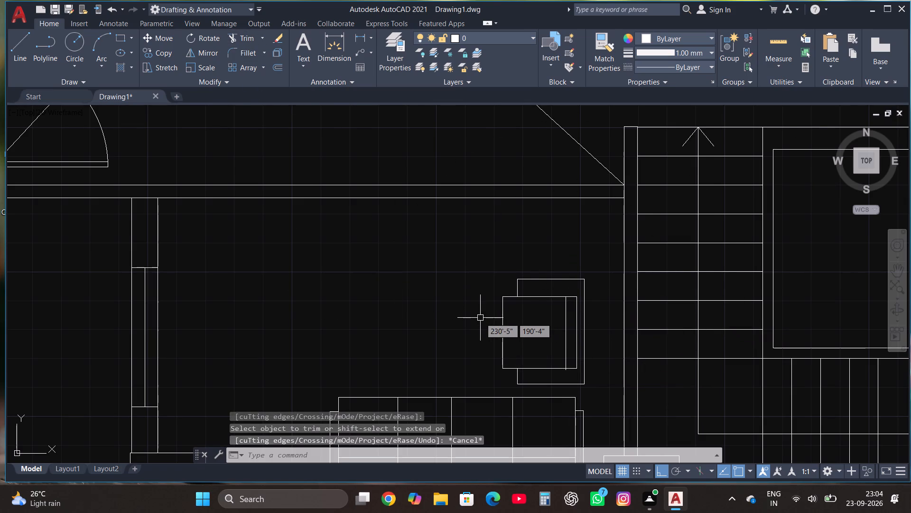
# Draw a rectangular dining table, longer east-west, in the space south of the window between the dashed beam and the northeast room.
pyautogui.scroll(-3, 481, 318)
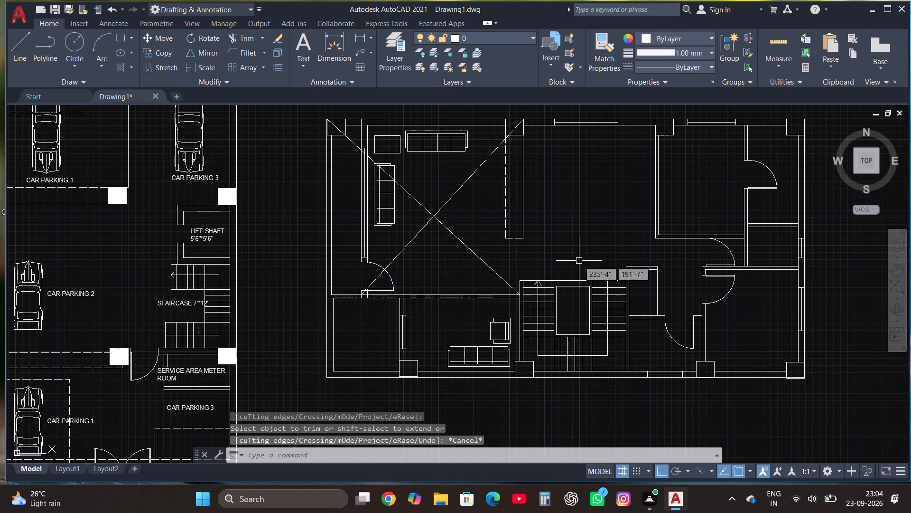
pyautogui.scroll(-1, 487, 344)
pyautogui.scroll(2, 596, 191)
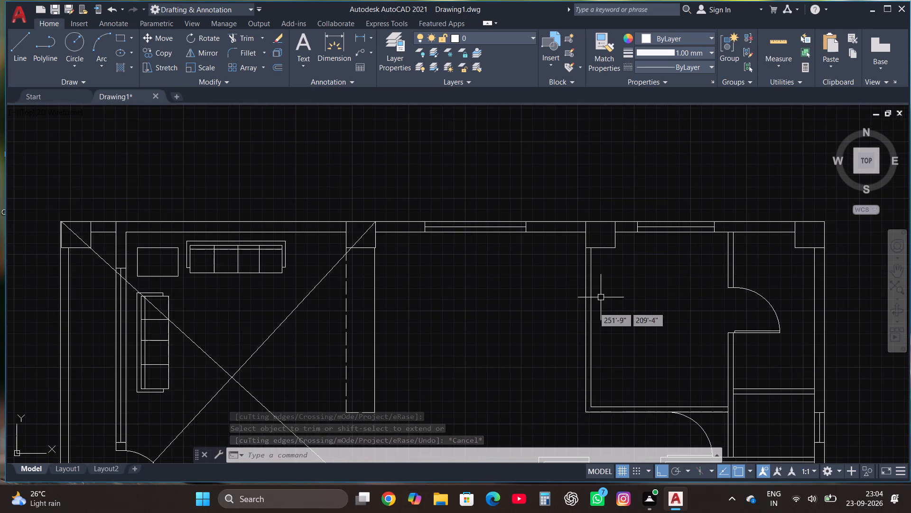
pyautogui.click(122, 38)
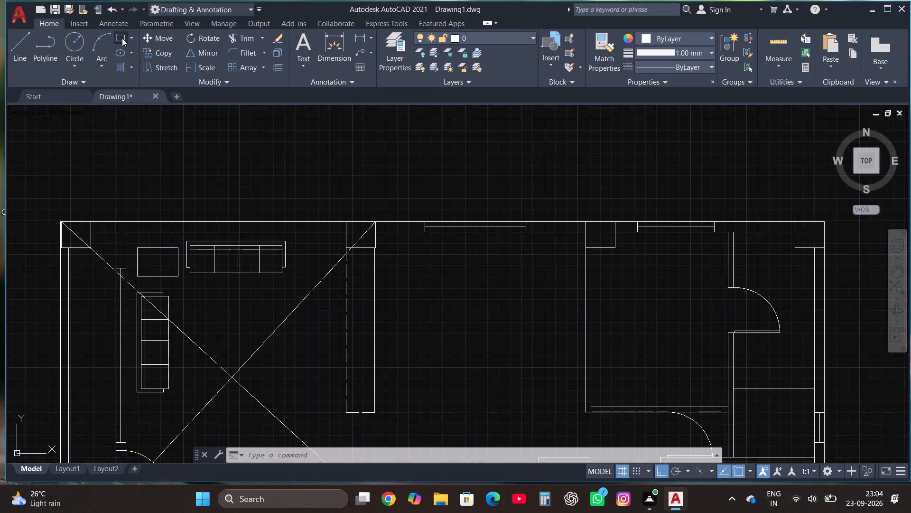
pyautogui.click(436, 301)
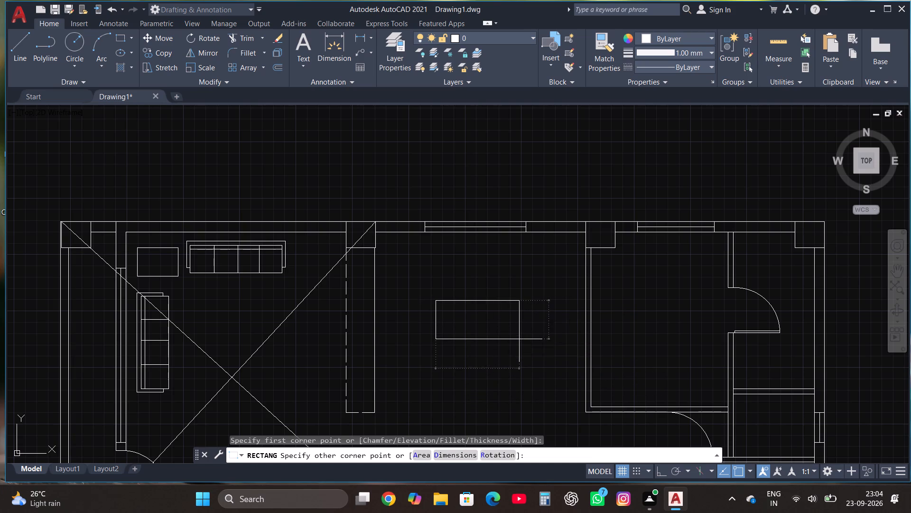
pyautogui.click(519, 339)
# Draw a chair about 1'-4" wide on the table's north edge near its west end, with a trimmed backrest line along its north side.
pyautogui.scroll(1, 519, 339)
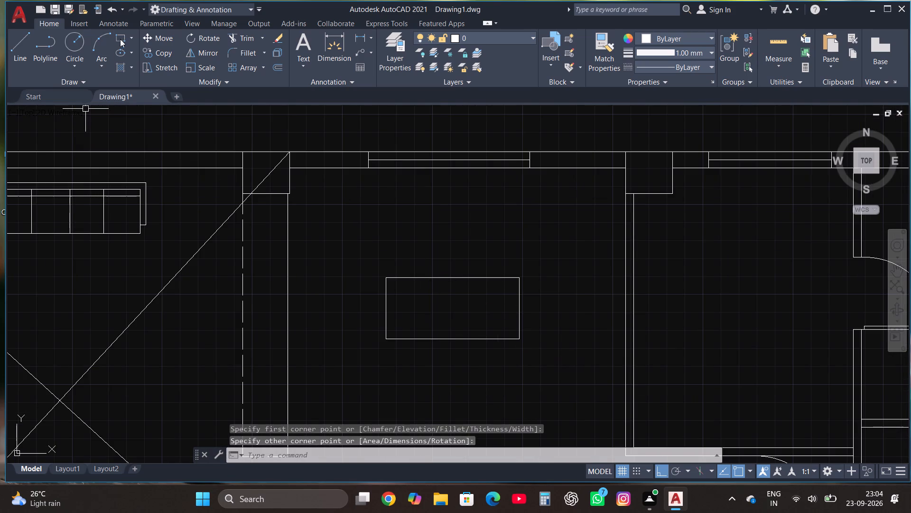
pyautogui.click(123, 35)
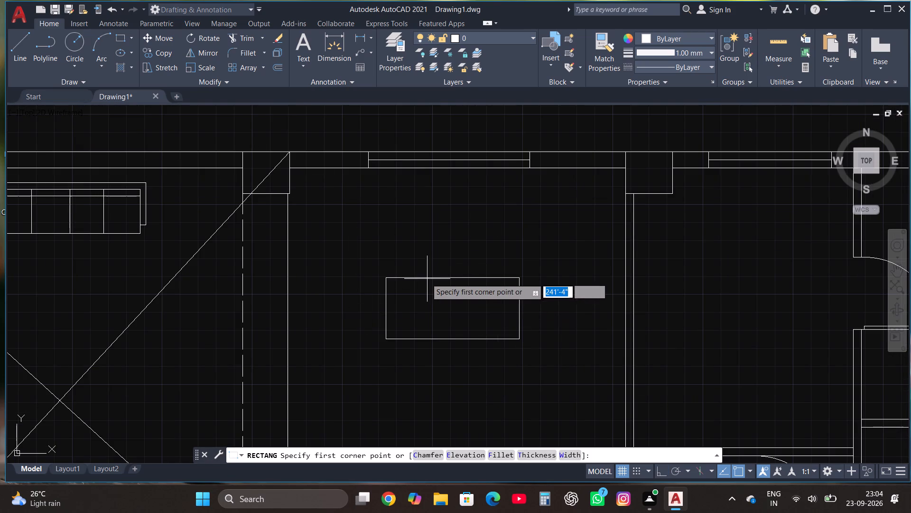
pyautogui.click(397, 279)
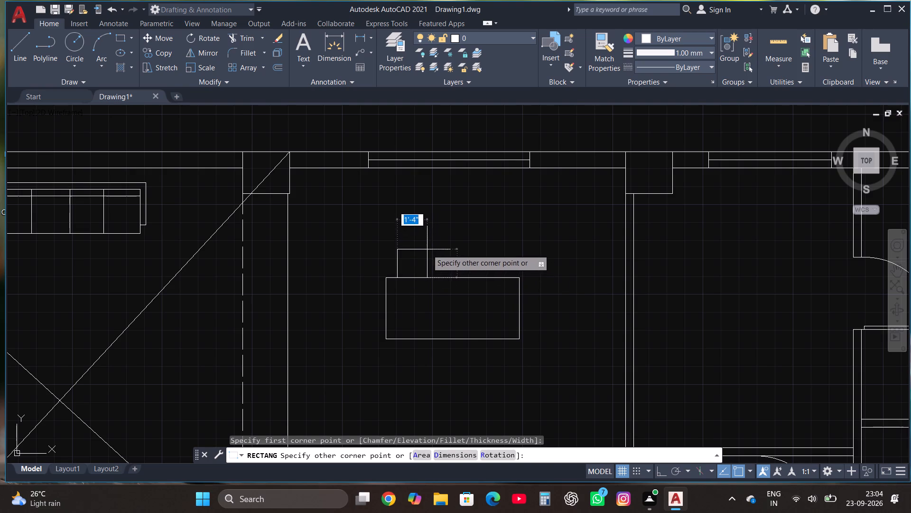
pyautogui.click(427, 249)
pyautogui.scroll(3, 427, 249)
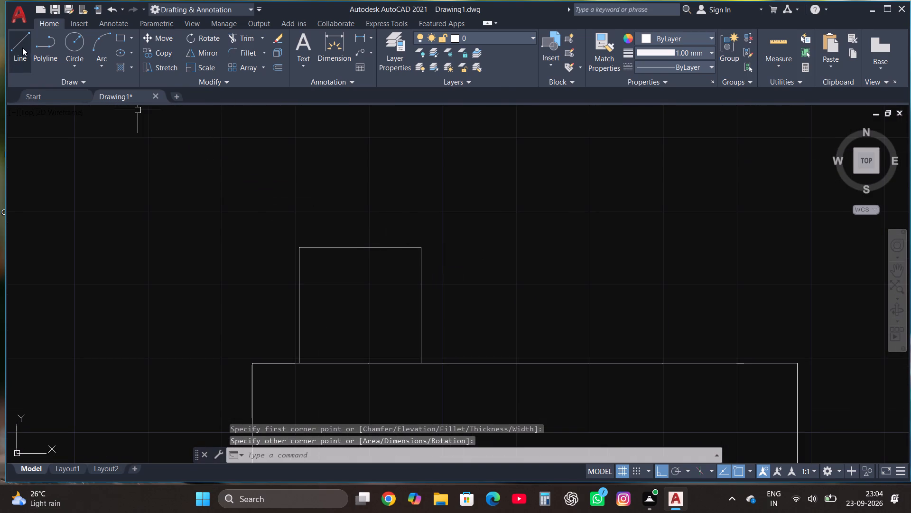
pyautogui.click(24, 43)
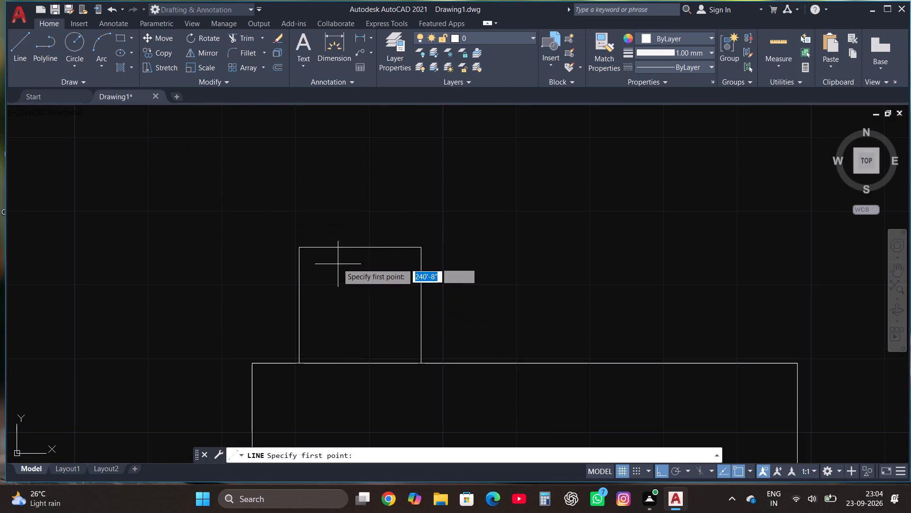
pyautogui.click(297, 261)
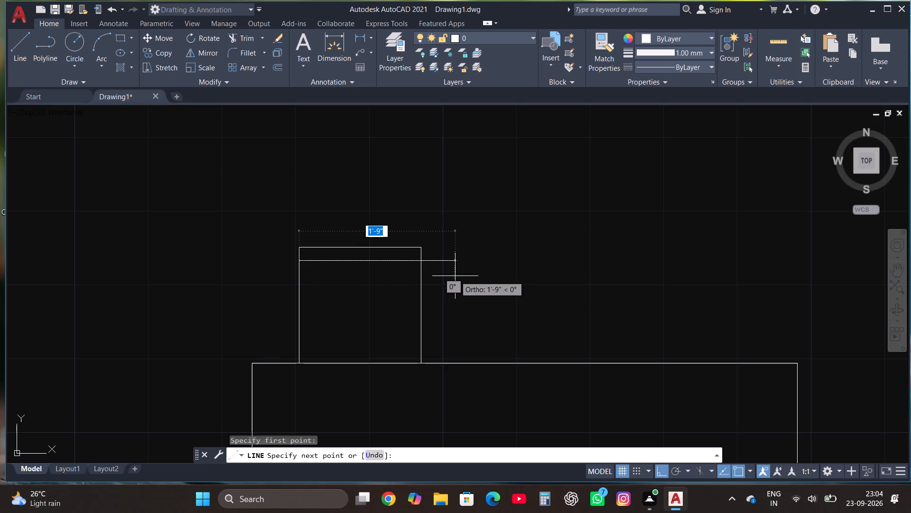
pyautogui.click(455, 276)
pyautogui.press('Escape')
pyautogui.click(240, 39)
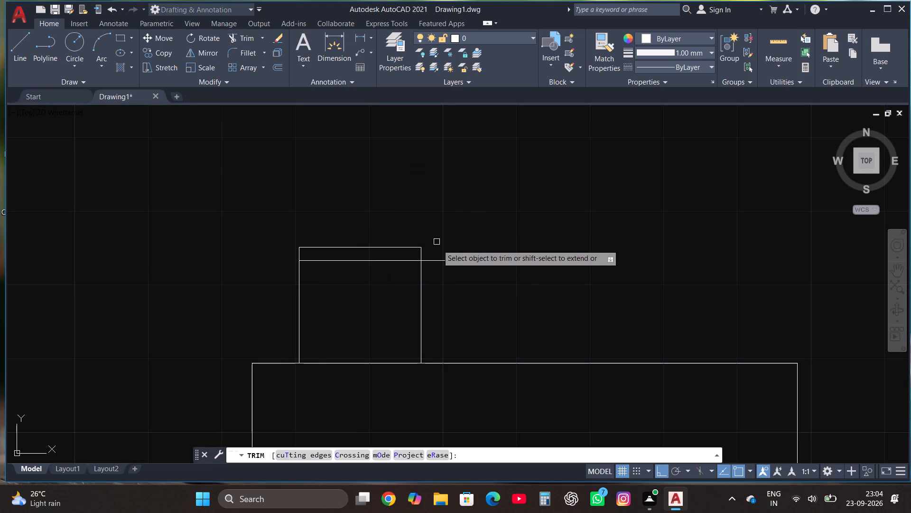
pyautogui.moveTo(438, 255); pyautogui.dragTo(438, 263)
pyautogui.click(431, 313)
pyautogui.press('Escape')
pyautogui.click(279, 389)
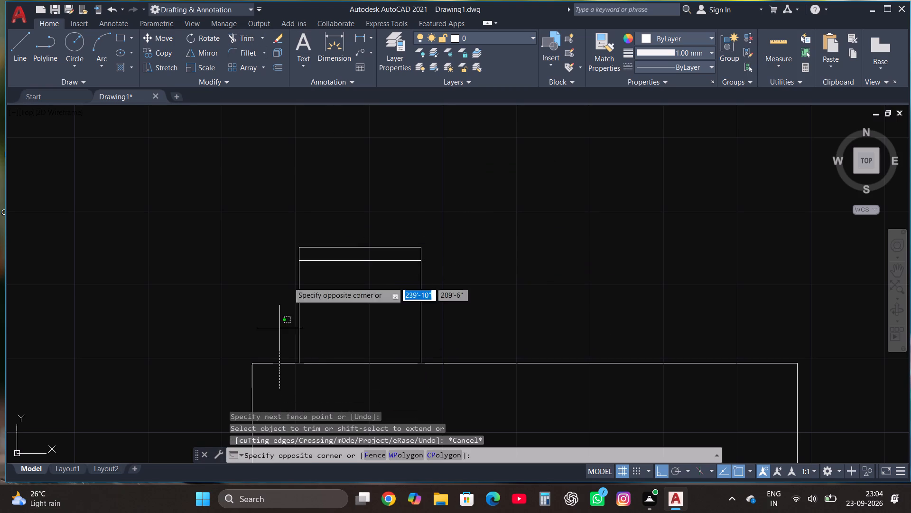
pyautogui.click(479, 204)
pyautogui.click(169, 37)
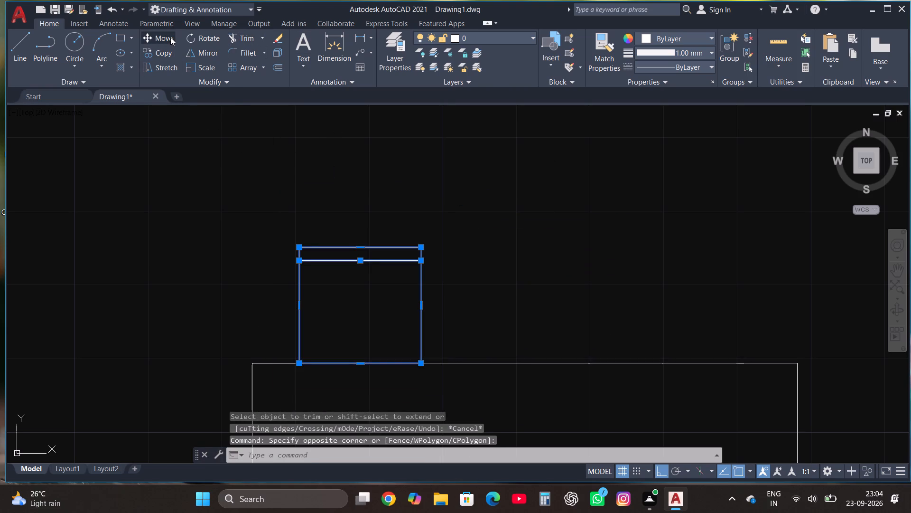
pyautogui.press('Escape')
# Copy the chair in Multiple mode to the east end and the middle of the table's north edge.
pyautogui.click(276, 384)
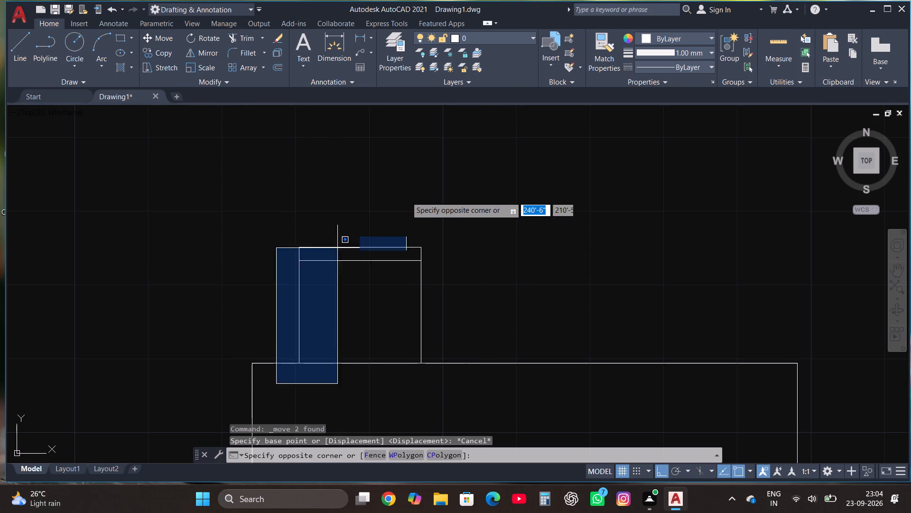
pyautogui.click(441, 204)
pyautogui.click(162, 52)
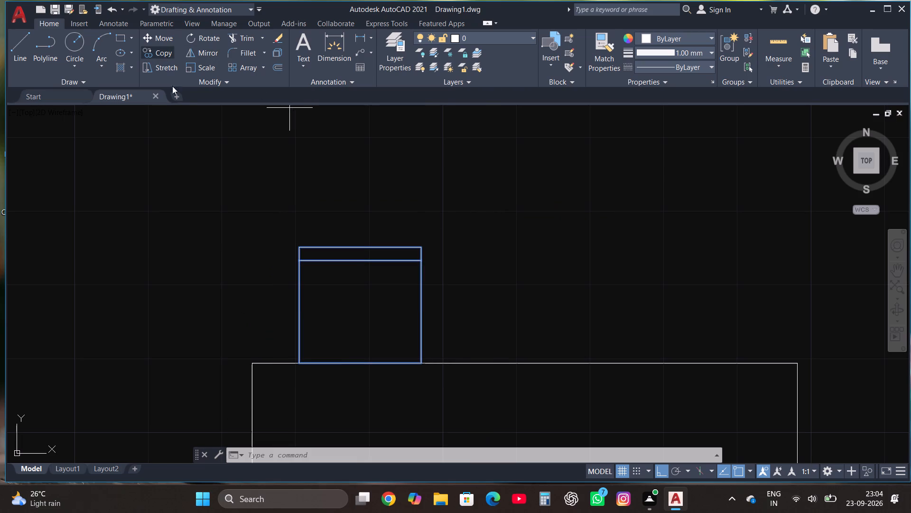
pyautogui.click(453, 454)
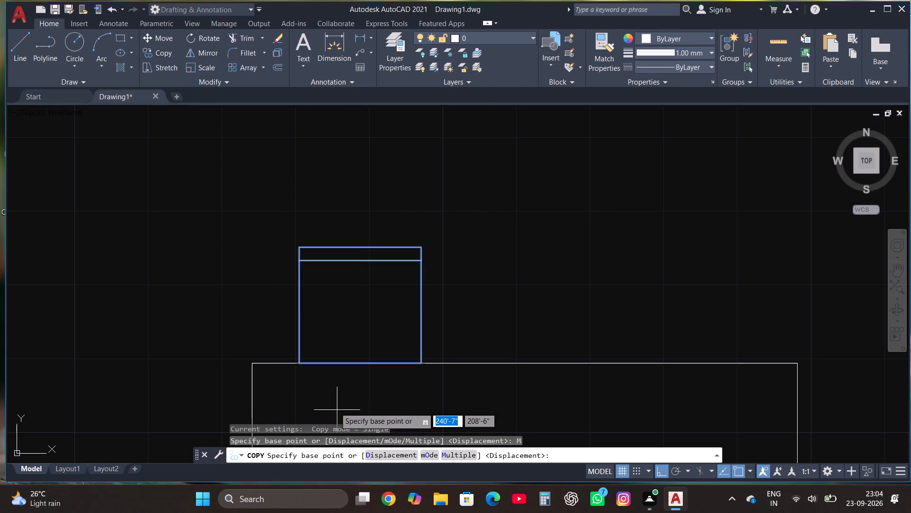
pyautogui.click(419, 362)
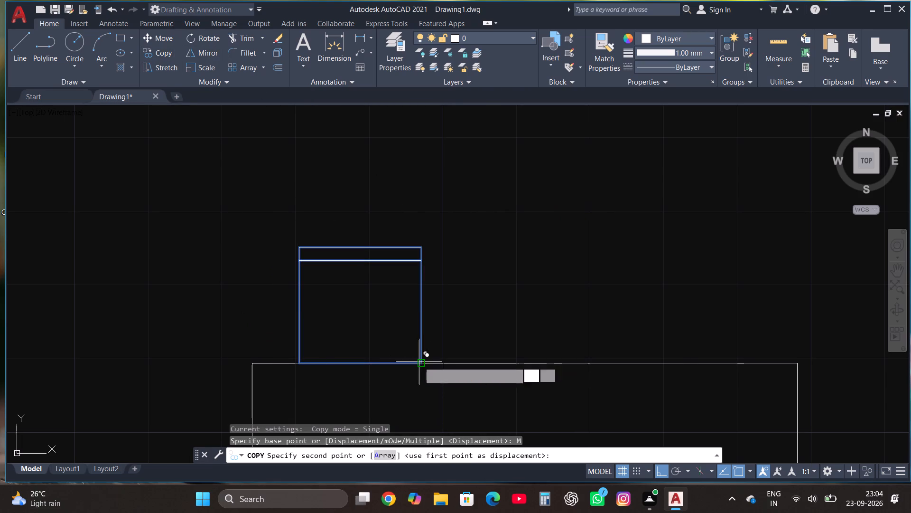
pyautogui.click(744, 362)
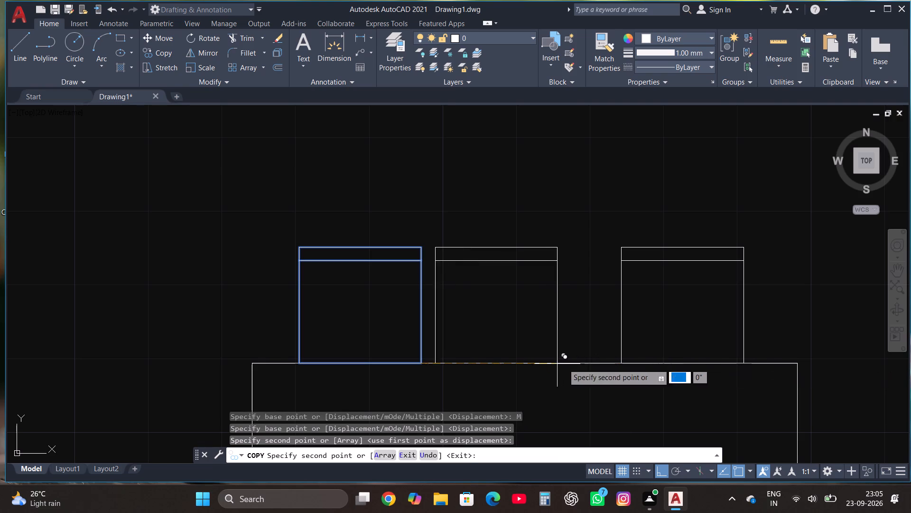
pyautogui.click(581, 364)
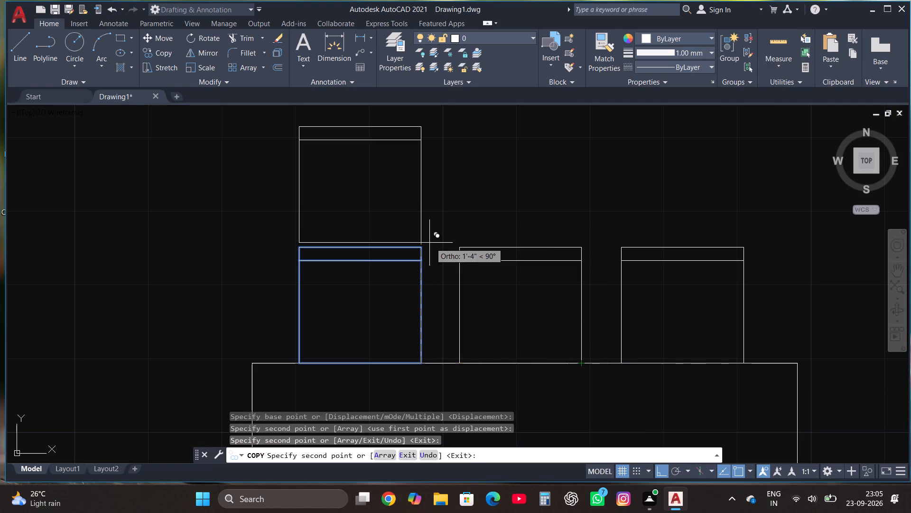
pyautogui.press('Escape')
pyautogui.scroll(-1, 418, 248)
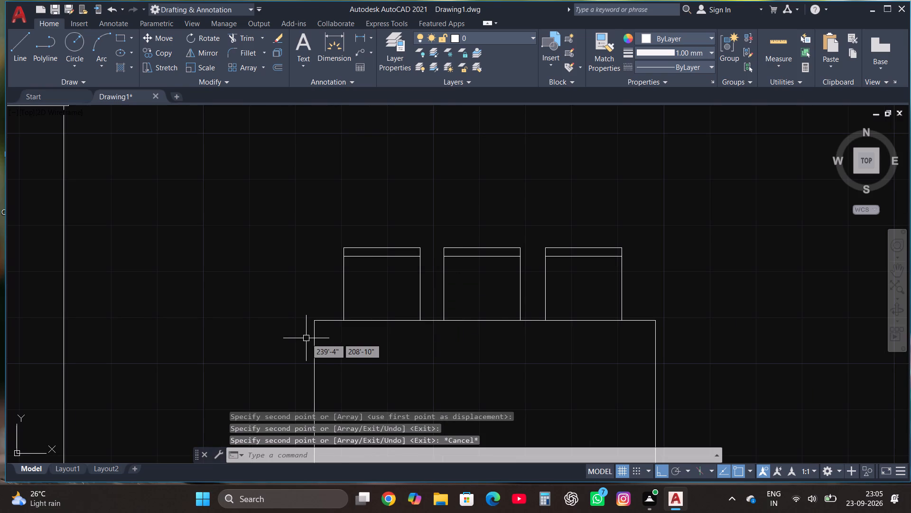
# Mirror the three north chairs across an east-west line through the table's middle, keeping the originals.
pyautogui.click(331, 340)
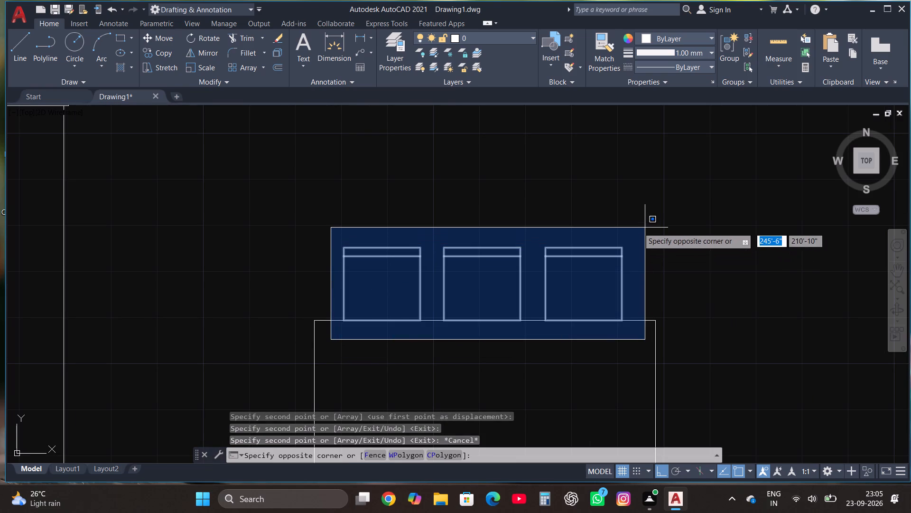
pyautogui.click(638, 228)
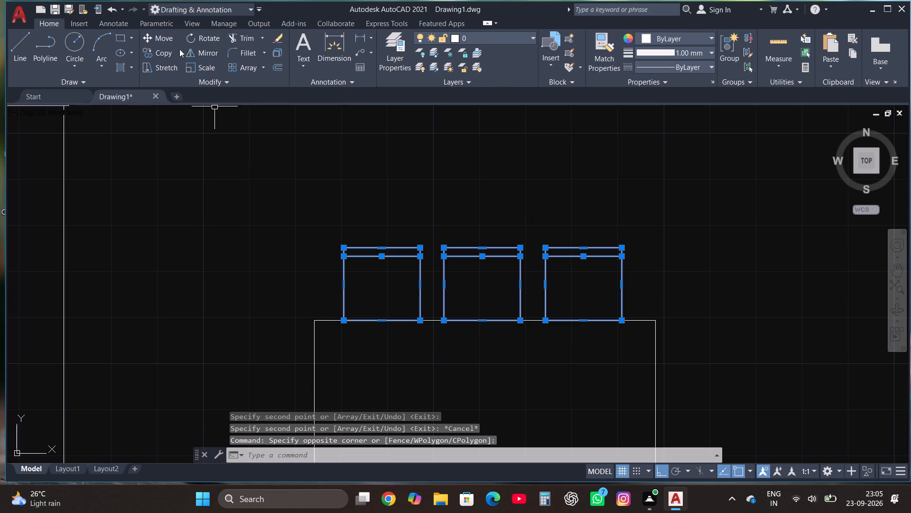
pyautogui.click(196, 54)
pyautogui.scroll(-3, 418, 159)
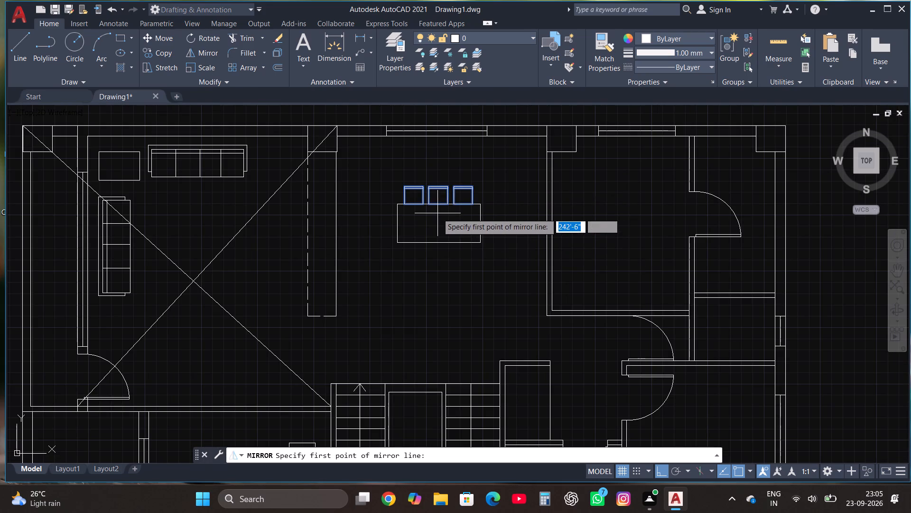
pyautogui.click(437, 224)
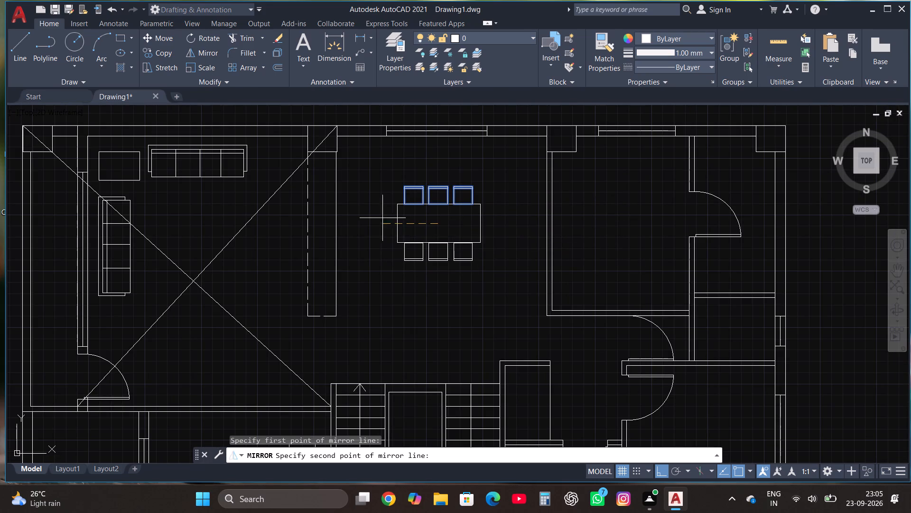
pyautogui.click(371, 210)
pyautogui.moveTo(389, 254); pyautogui.dragTo(371, 210)
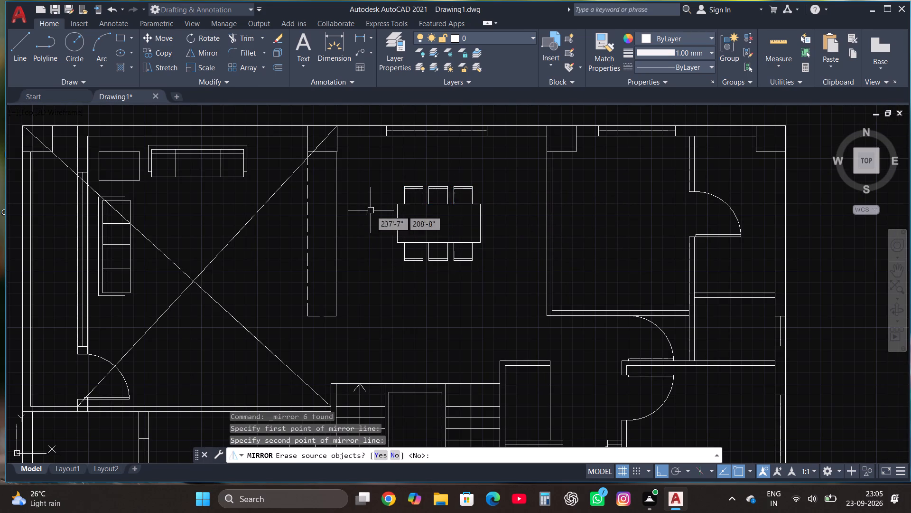
# Move the three mirrored chairs north so their front edges sit flush on the table's south edge.
pyautogui.scroll(3, 436, 184)
pyautogui.scroll(-1, 456, 244)
pyautogui.scroll(1, 338, 395)
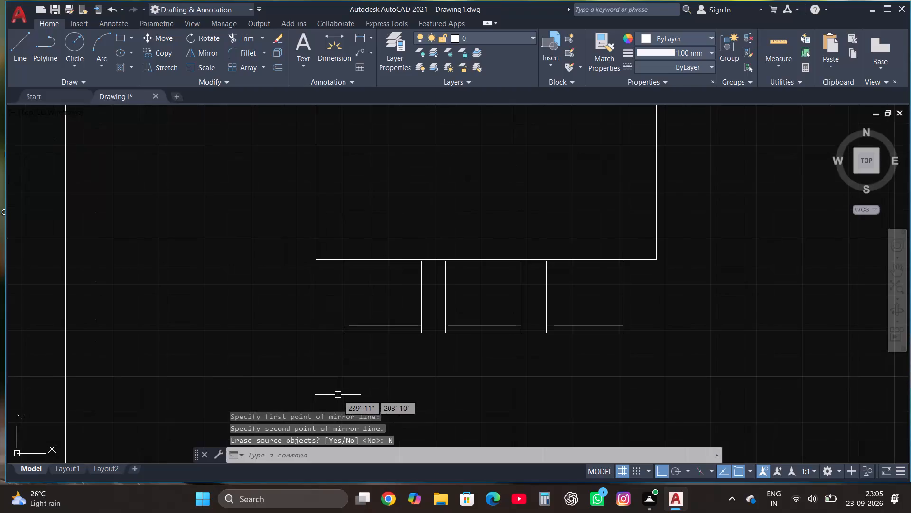
pyautogui.click(320, 356)
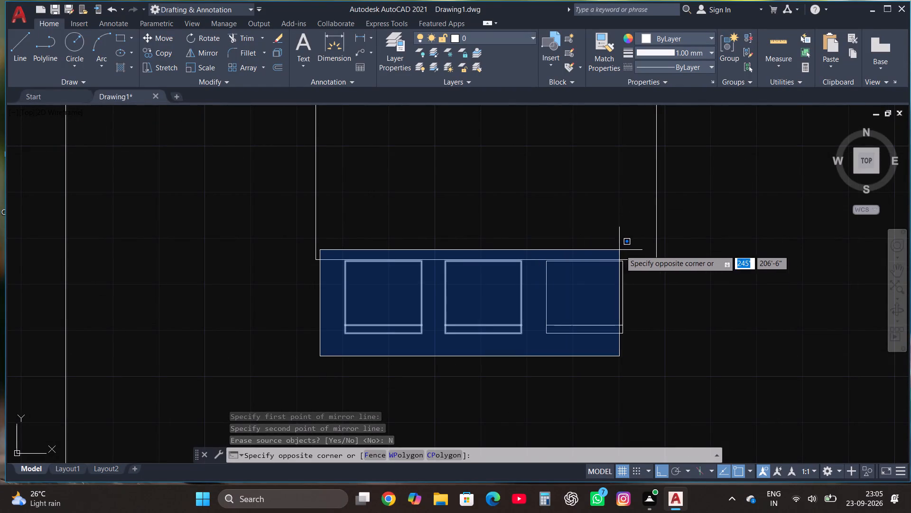
pyautogui.click(635, 248)
pyautogui.click(156, 34)
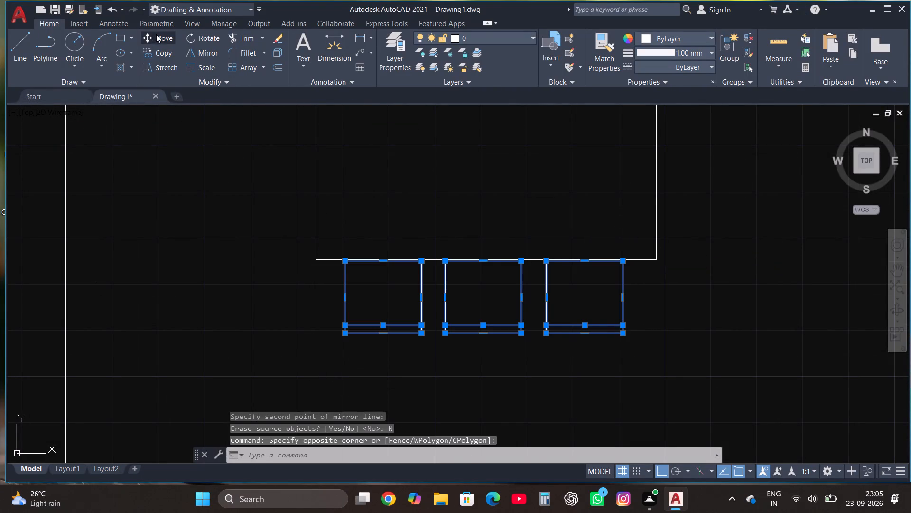
pyautogui.scroll(3, 344, 240)
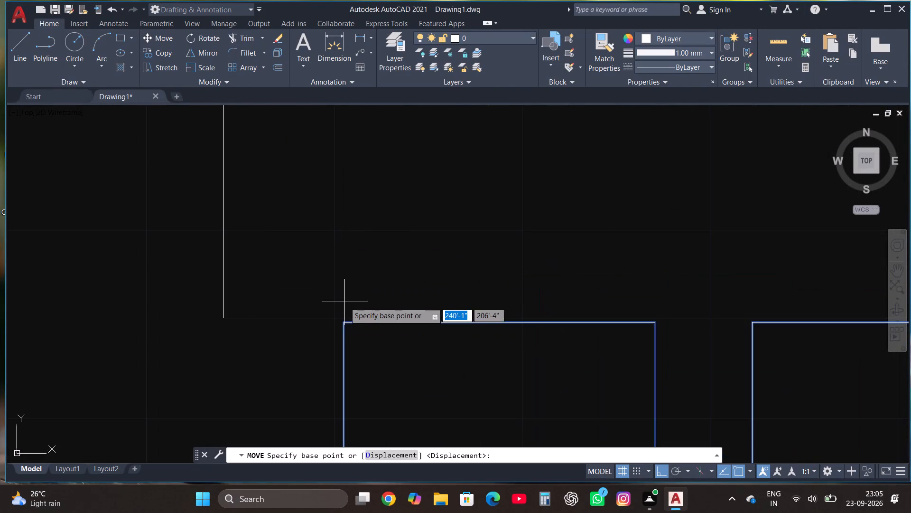
pyautogui.scroll(1, 344, 303)
pyautogui.click(343, 337)
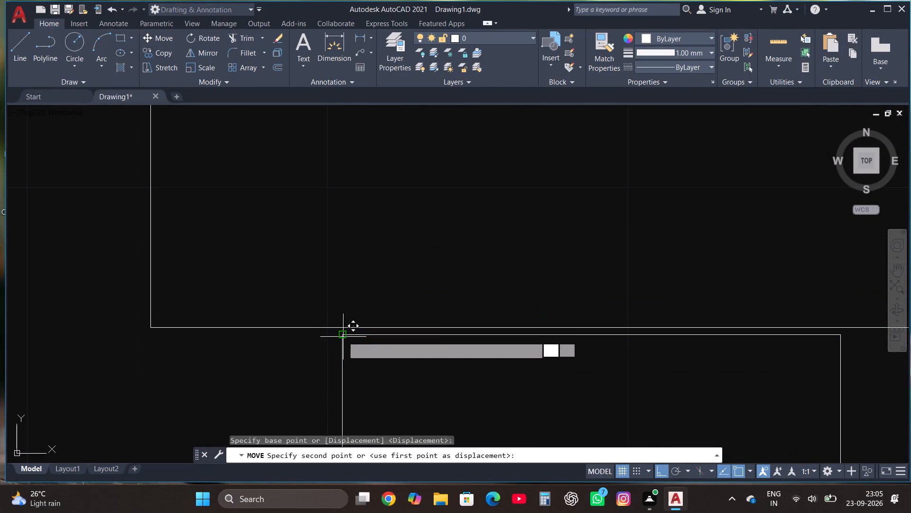
pyautogui.click(345, 329)
pyautogui.press('Escape')
# Copy the northwest chair about 6'-6" east, into the free space beyond the table's northeast corner.
pyautogui.scroll(-3, 355, 376)
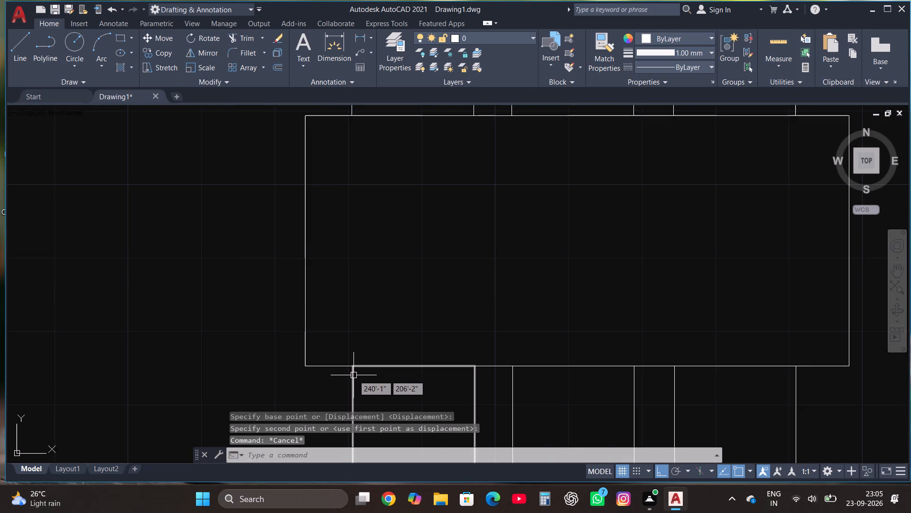
pyautogui.scroll(-2, 353, 375)
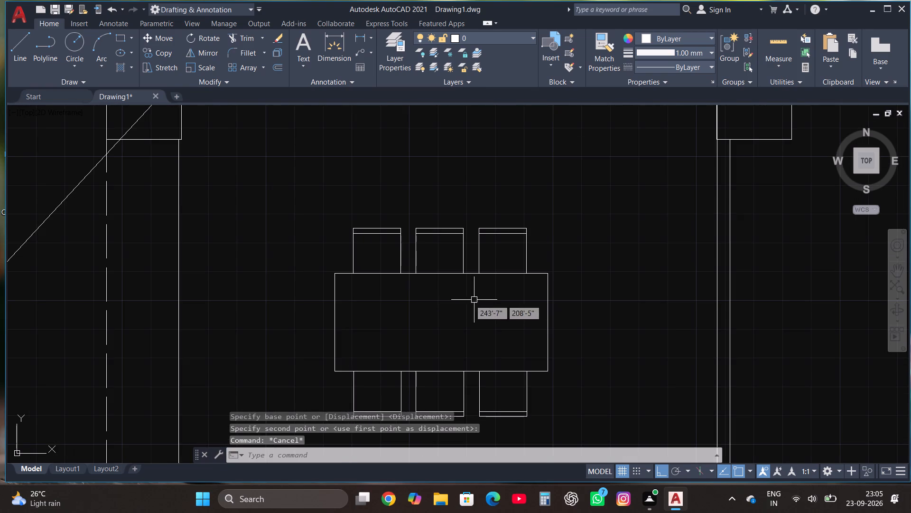
pyautogui.scroll(1, 354, 262)
pyautogui.click(331, 299)
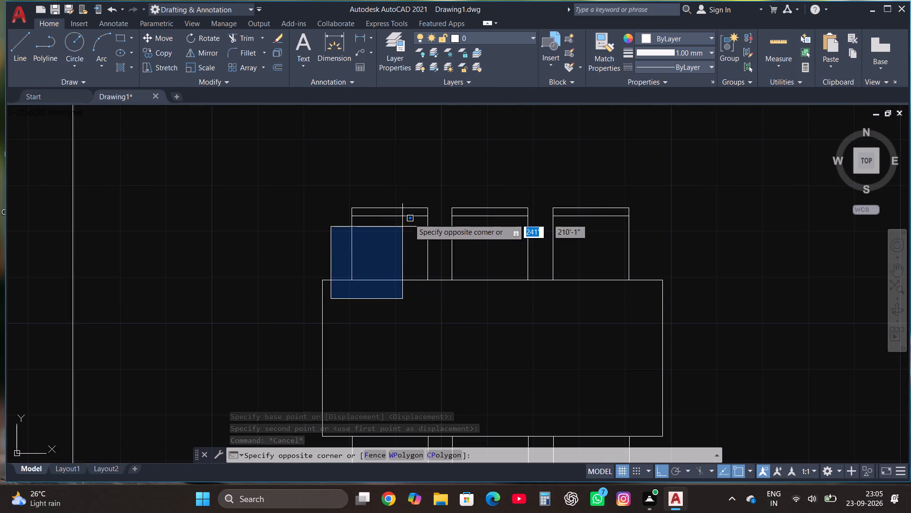
pyautogui.click(431, 190)
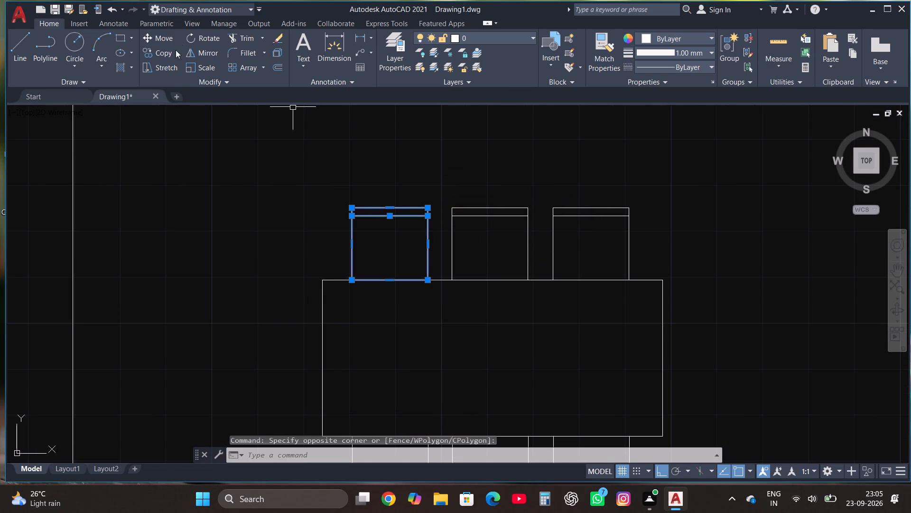
pyautogui.click(163, 54)
pyautogui.click(393, 254)
pyautogui.scroll(-2, 375, 327)
pyautogui.scroll(1, 523, 307)
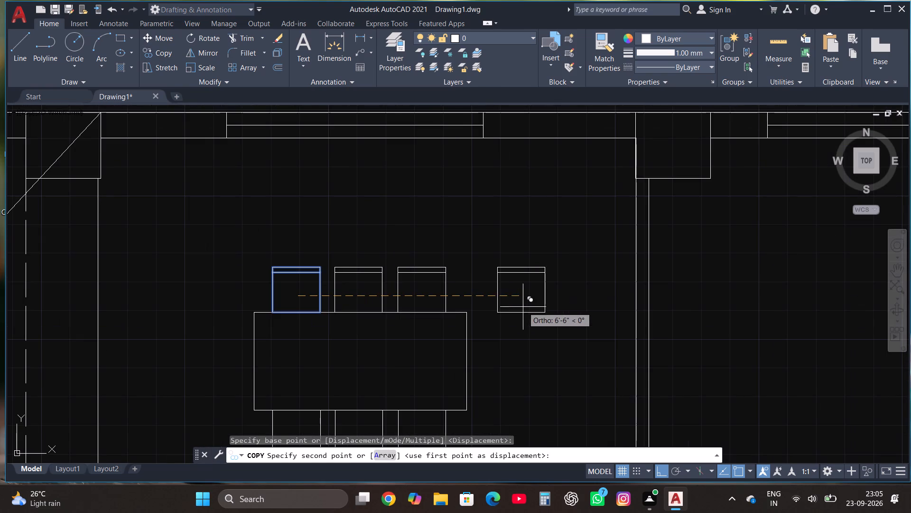
pyautogui.click(520, 310)
# Rotate the copied chair a quarter turn clockwise so its backrest is on the east side.
pyautogui.click(487, 329)
pyautogui.click(551, 258)
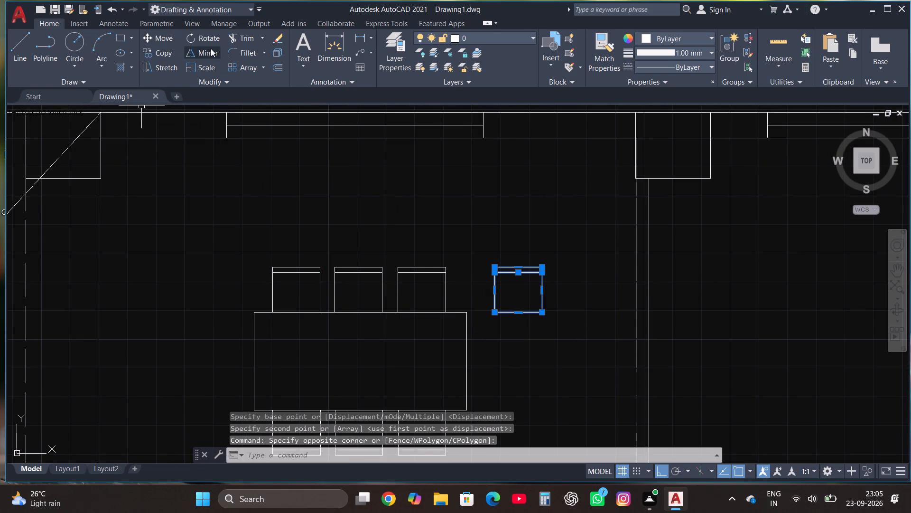
pyautogui.click(211, 36)
pyautogui.click(507, 291)
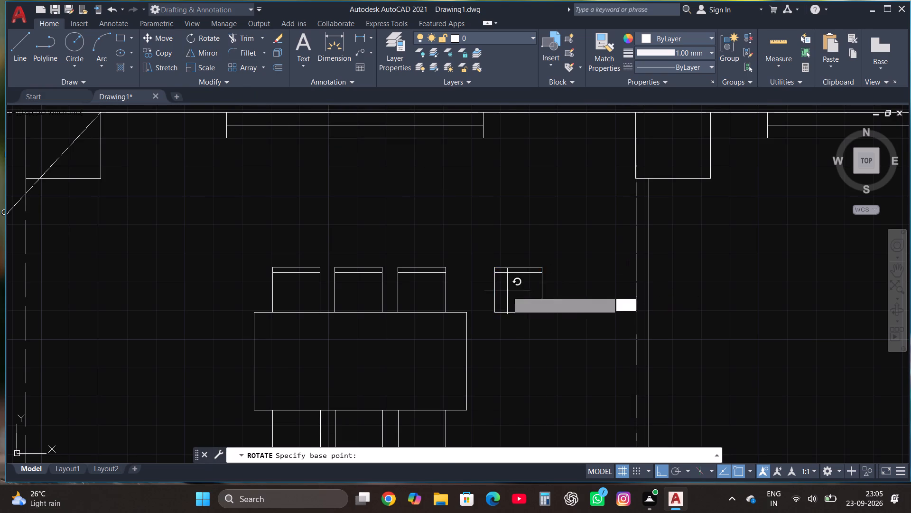
pyautogui.click(503, 362)
# Move the rotated chair against the table's east edge, roughly centred north-south, with Ortho off.
pyautogui.click(487, 347)
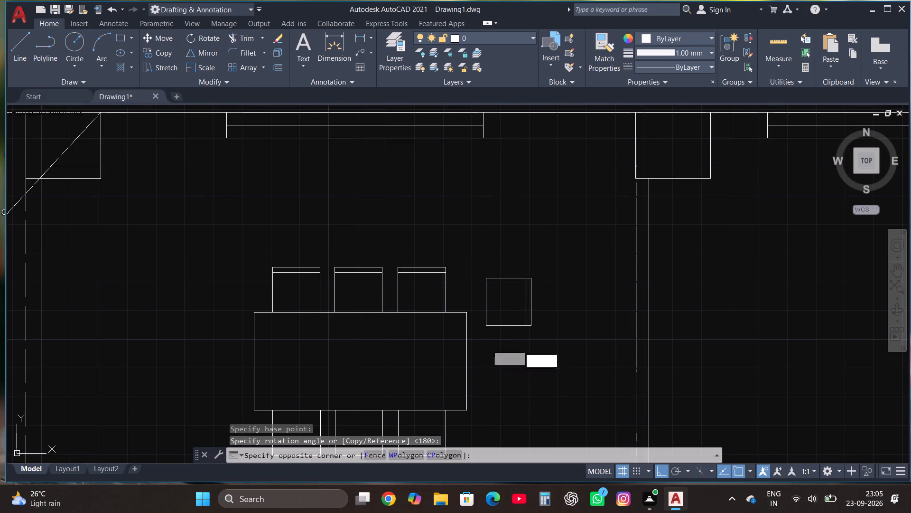
pyautogui.click(523, 260)
pyautogui.moveTo(549, 349); pyautogui.dragTo(540, 338)
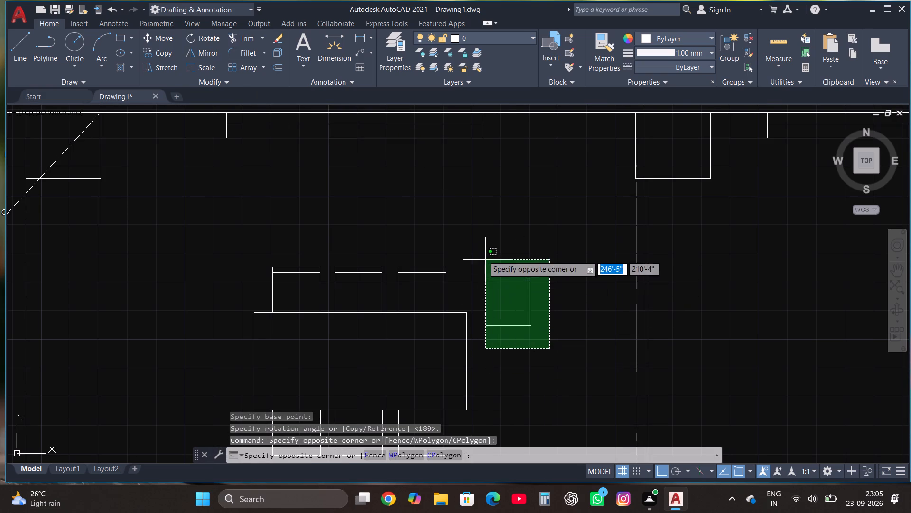
pyautogui.click(481, 251)
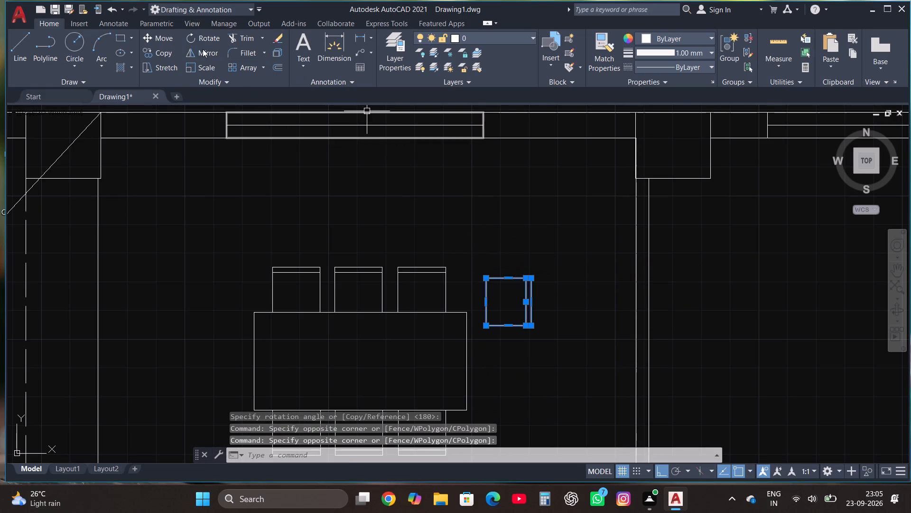
pyautogui.click(169, 41)
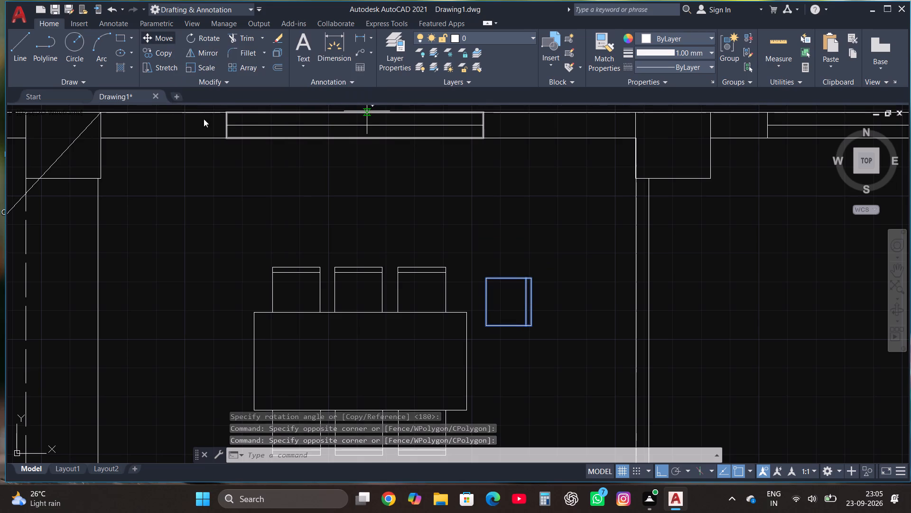
pyautogui.click(484, 326)
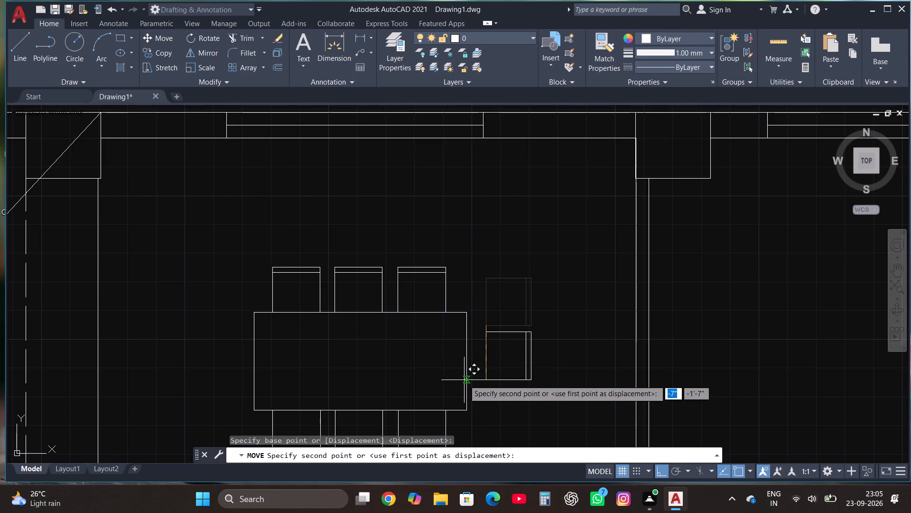
pyautogui.press('F8')
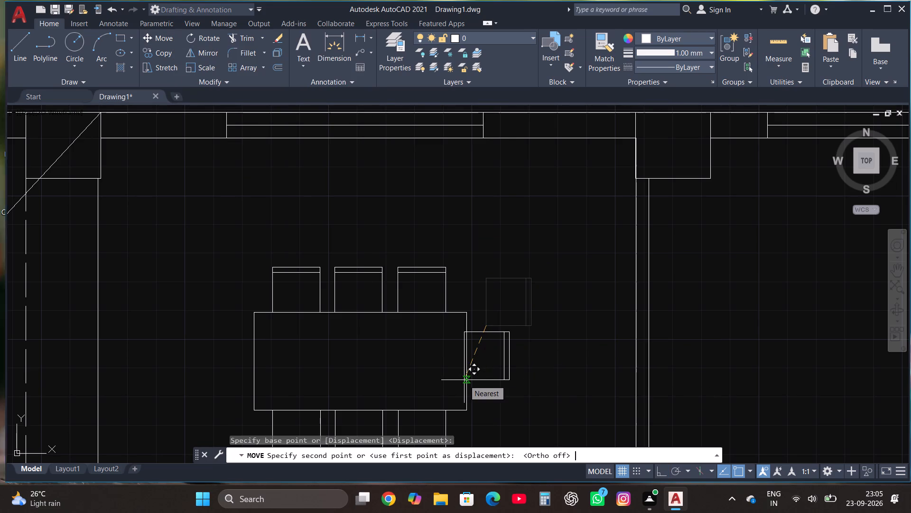
pyautogui.click(467, 382)
# Mirror the east-end chair across a north-south line through the table's middle with Ortho on, keeping the original.
pyautogui.click(529, 396)
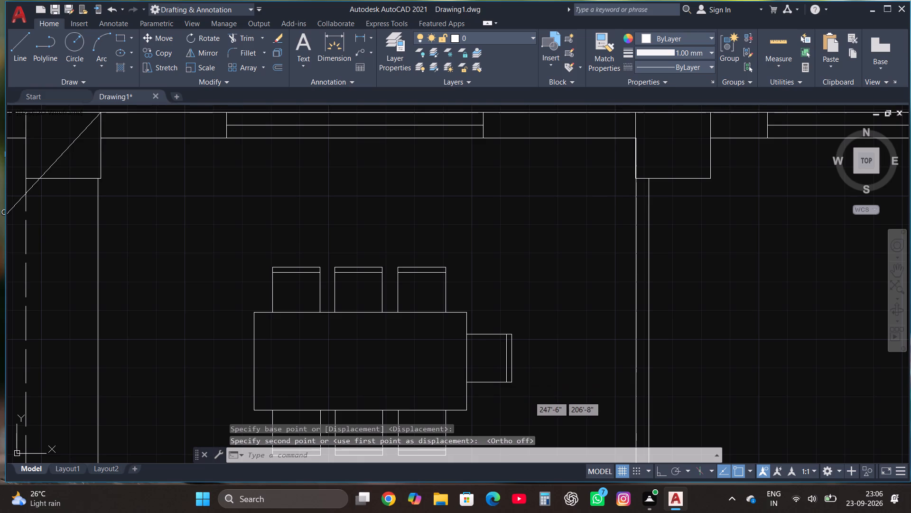
pyautogui.click(530, 352)
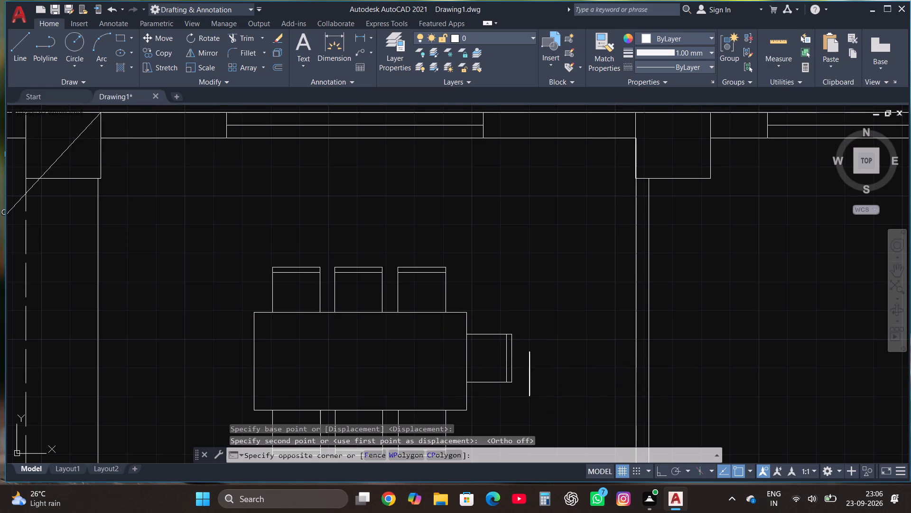
pyautogui.click(458, 393)
pyautogui.click(533, 328)
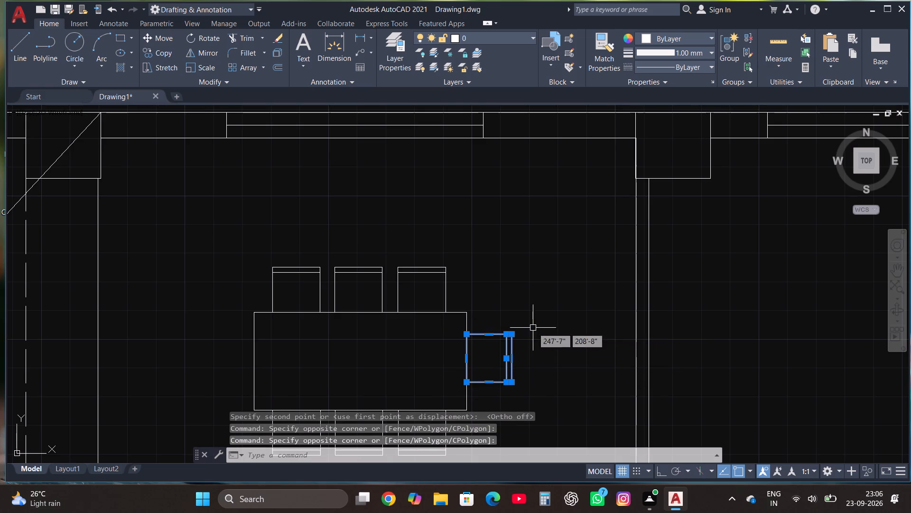
pyautogui.click(214, 51)
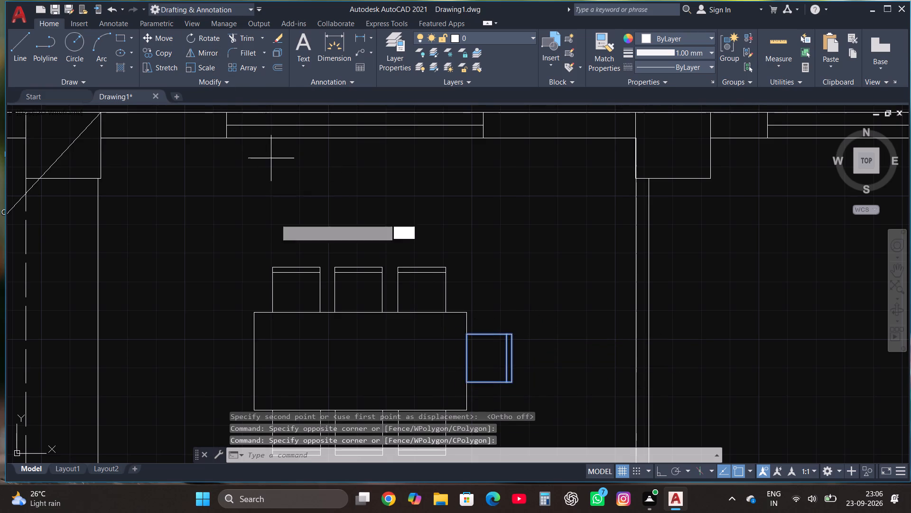
pyautogui.scroll(-1, 297, 276)
pyautogui.click(337, 328)
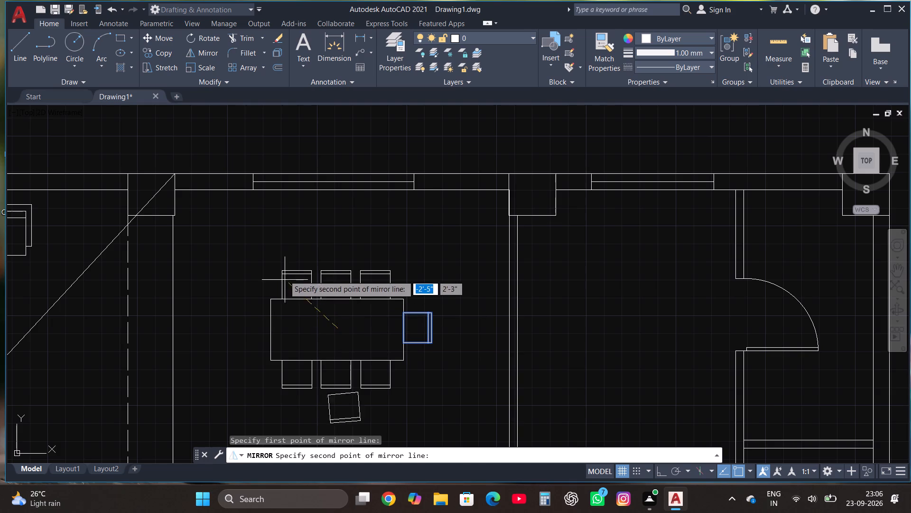
pyautogui.press('F8')
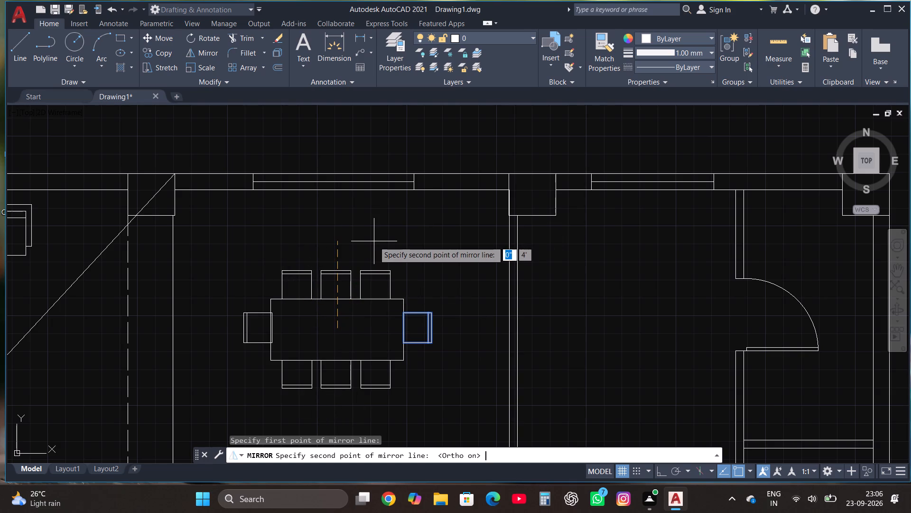
pyautogui.click(374, 241)
pyautogui.click(376, 259)
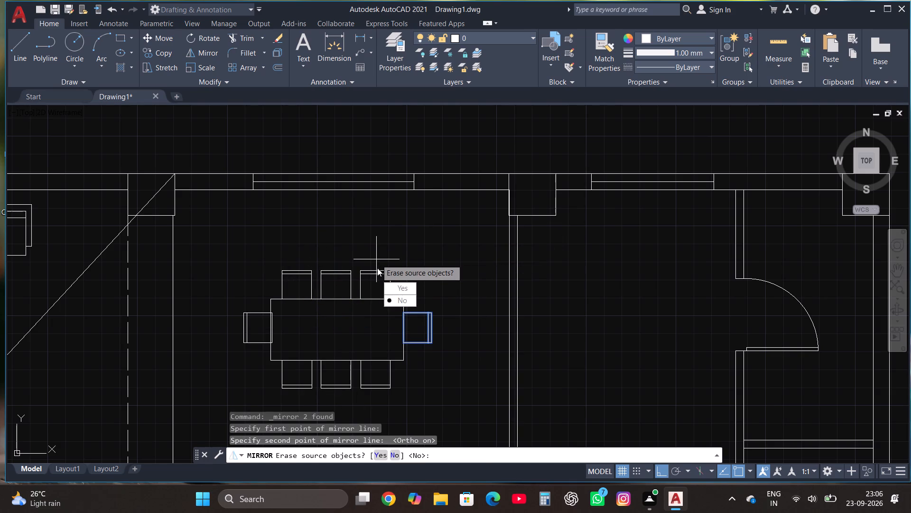
pyautogui.moveTo(391, 298); pyautogui.dragTo(376, 259)
# Move the mirrored west-end chair west so its front edge sits flush on the table's west edge.
pyautogui.scroll(2, 231, 307)
pyautogui.scroll(-2, 238, 351)
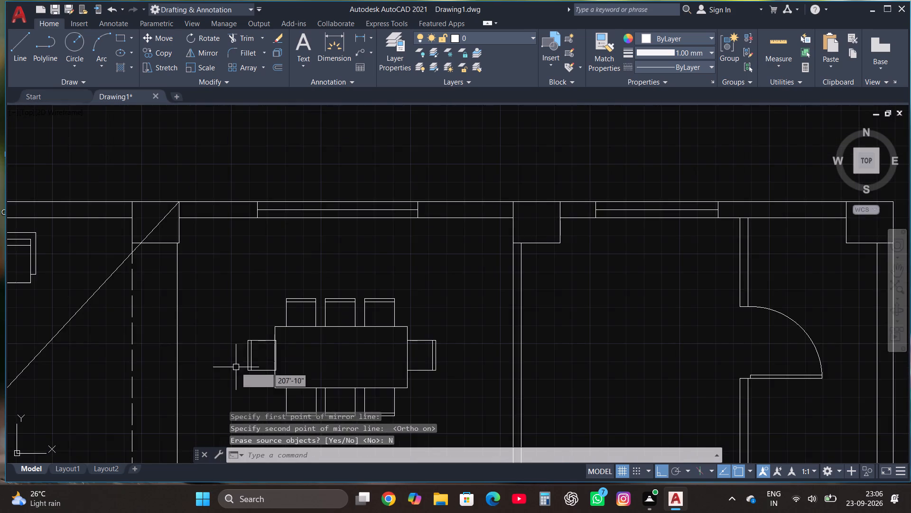
pyautogui.scroll(1, 235, 369)
pyautogui.click(235, 389)
pyautogui.click(308, 314)
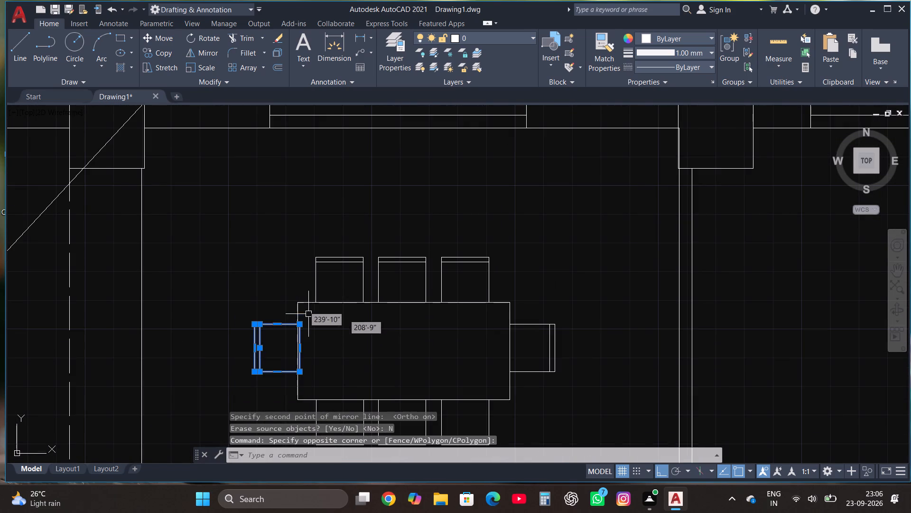
pyautogui.click(158, 38)
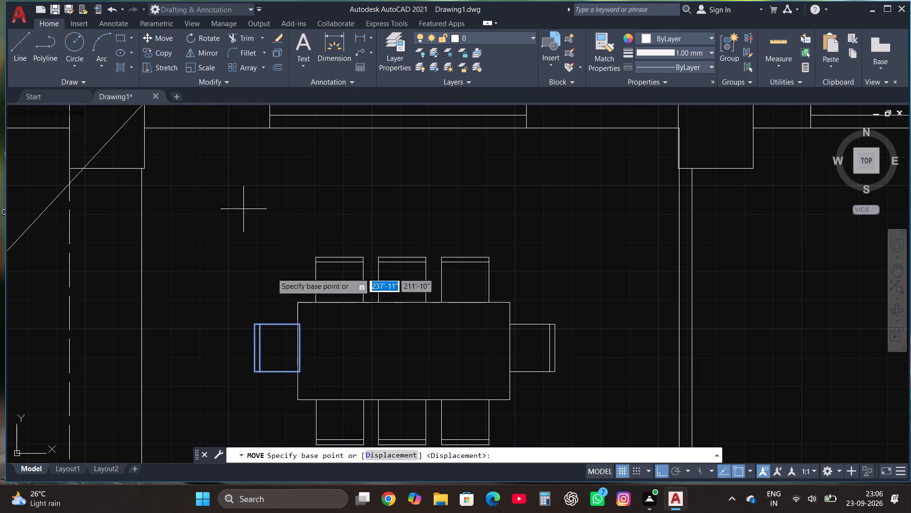
pyautogui.scroll(2, 302, 326)
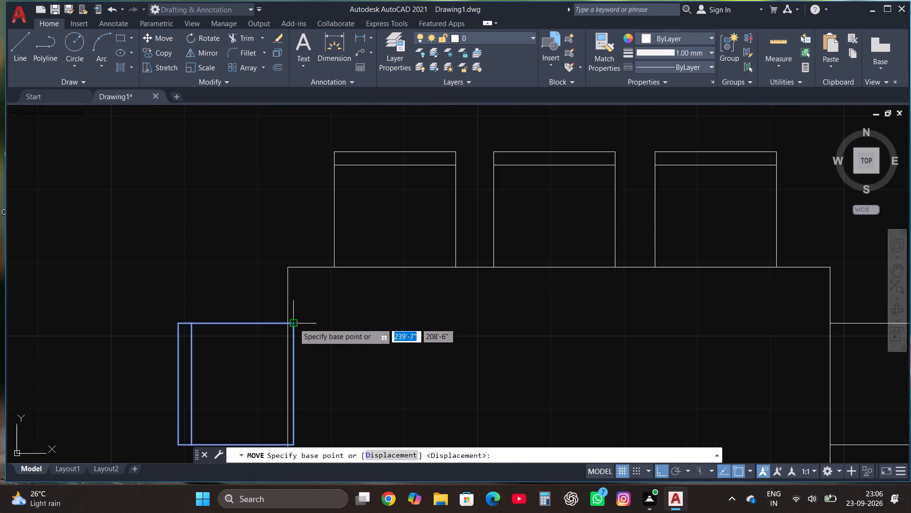
pyautogui.click(292, 323)
pyautogui.click(287, 323)
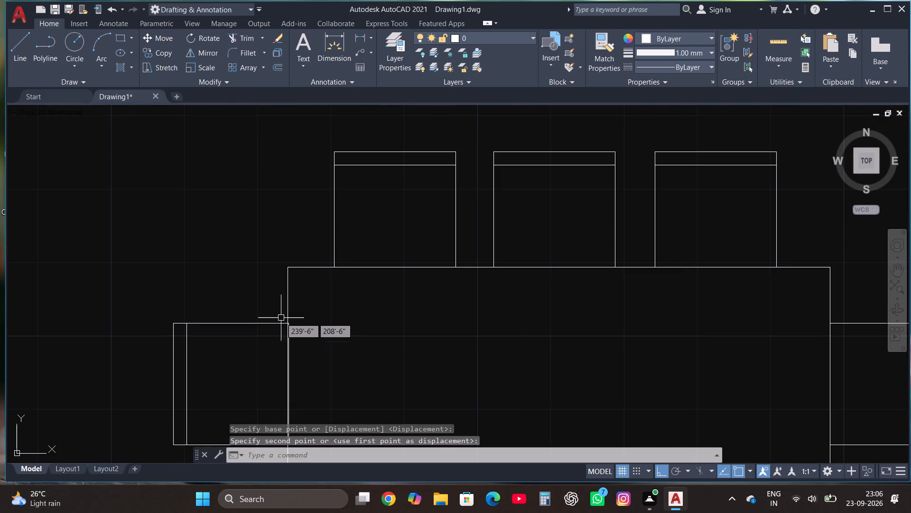
# Move the west-end chair slightly west so its northeast corner lands exactly on the table's west edge.
pyautogui.scroll(-5, 291, 310)
pyautogui.scroll(4, 291, 310)
pyautogui.scroll(-2, 292, 317)
pyautogui.scroll(2, 283, 366)
pyautogui.click(316, 403)
pyautogui.click(139, 230)
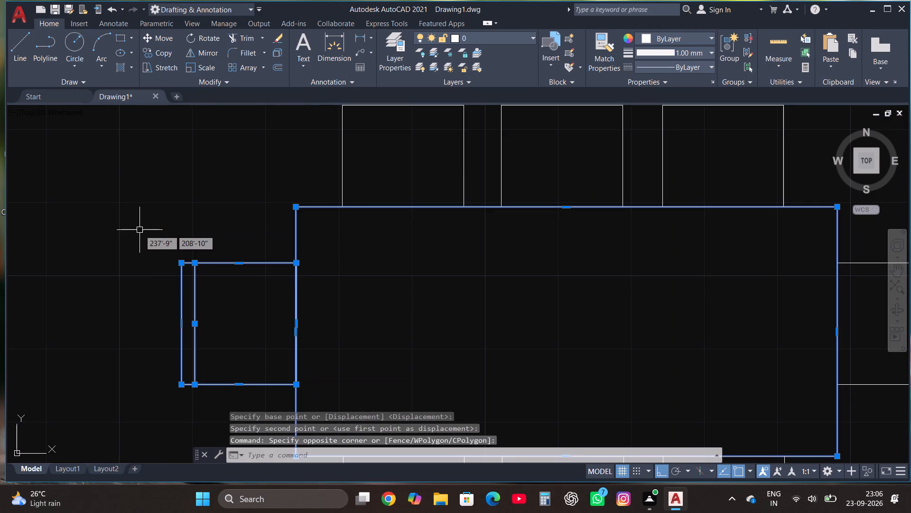
pyautogui.press('Escape')
pyautogui.click(158, 395)
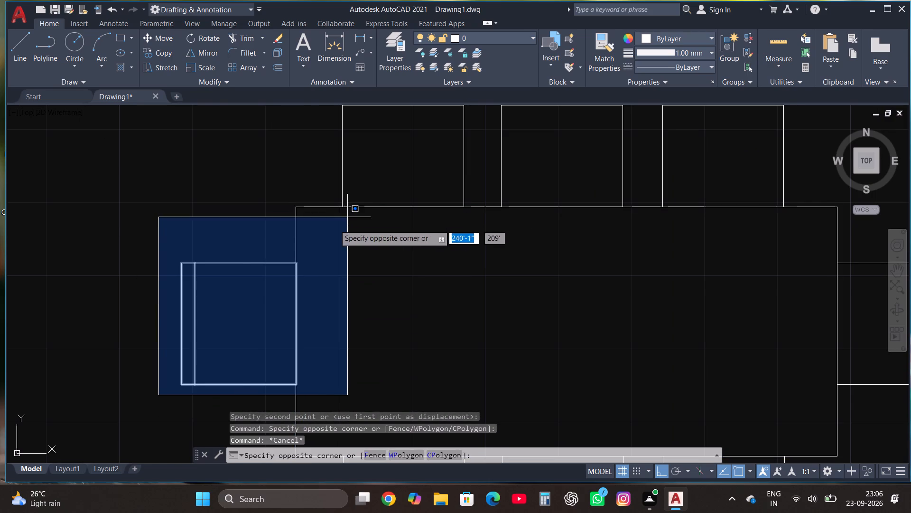
pyautogui.click(333, 228)
pyautogui.click(161, 38)
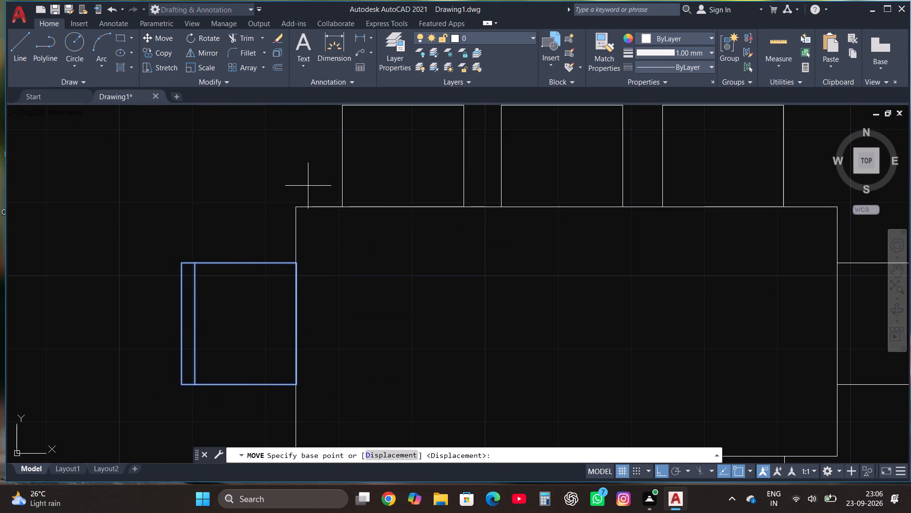
pyautogui.scroll(3, 264, 281)
pyautogui.scroll(2, 381, 216)
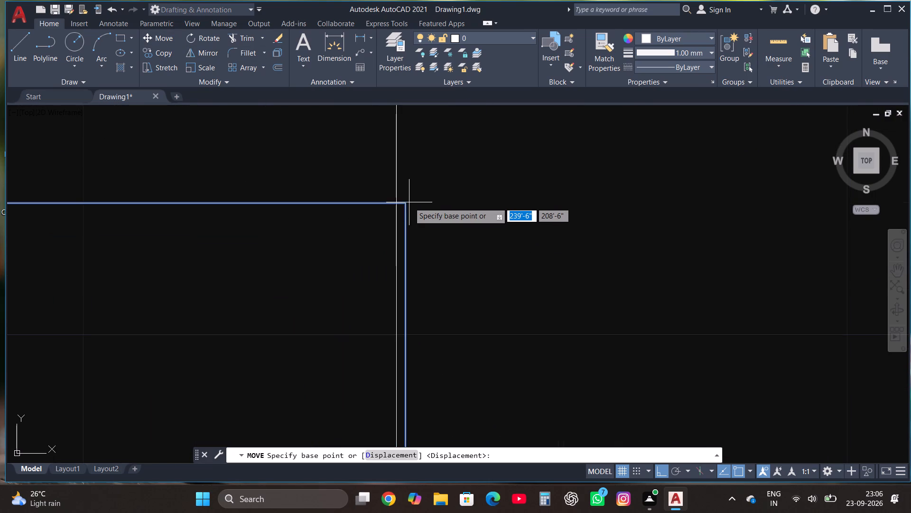
pyautogui.click(406, 203)
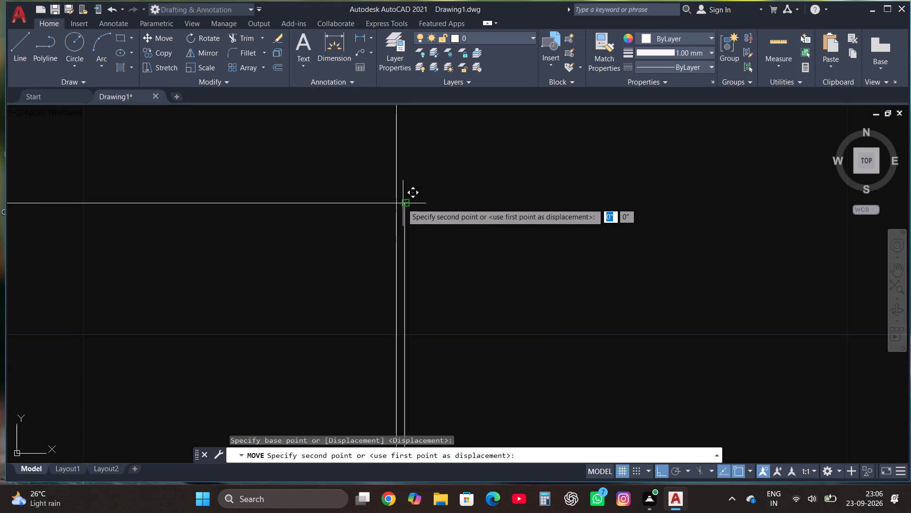
pyautogui.click(396, 203)
pyautogui.press('Escape')
pyautogui.scroll(-4, 0, 320)
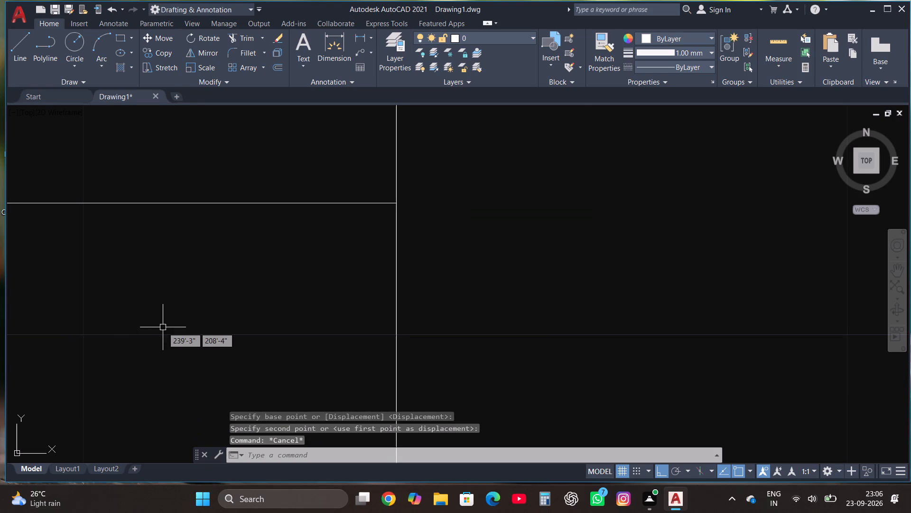
pyautogui.scroll(-4, 163, 327)
pyautogui.scroll(-4, 281, 260)
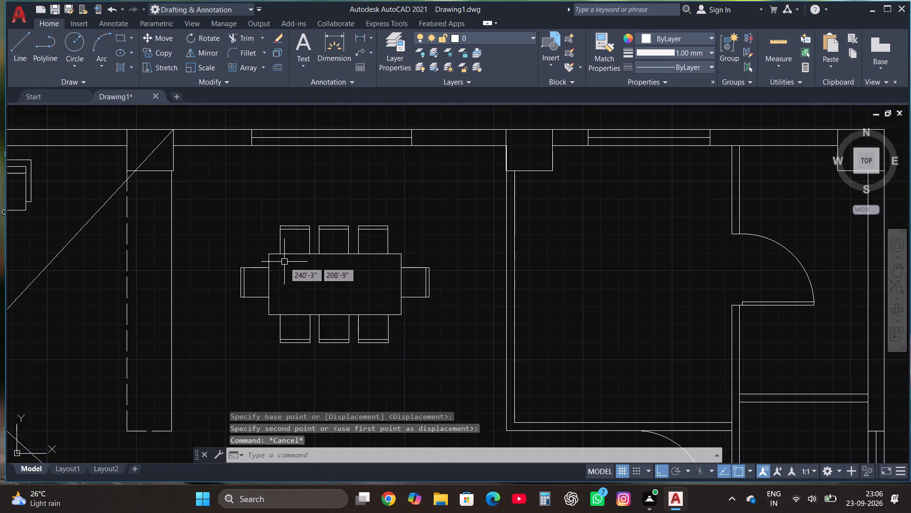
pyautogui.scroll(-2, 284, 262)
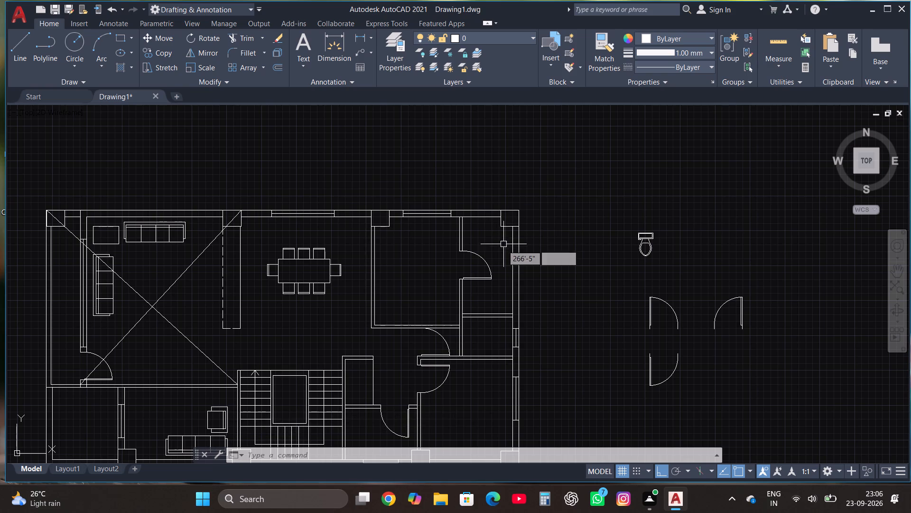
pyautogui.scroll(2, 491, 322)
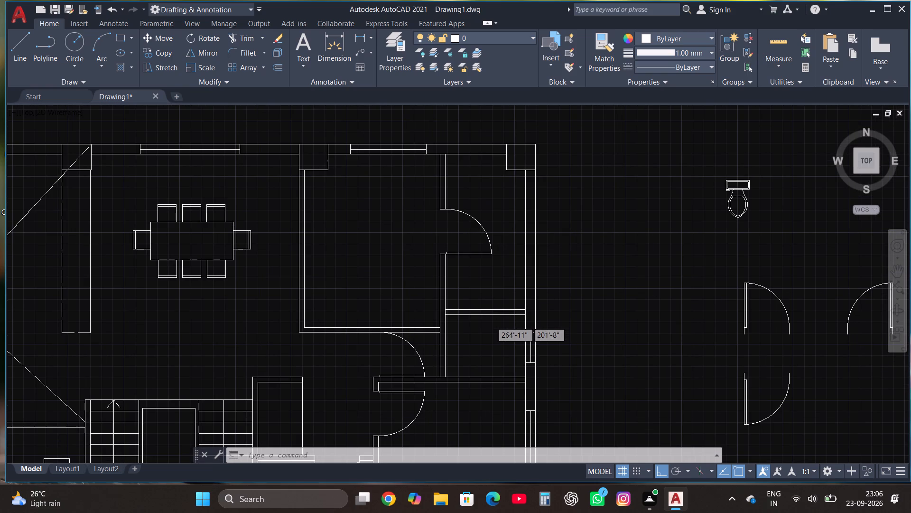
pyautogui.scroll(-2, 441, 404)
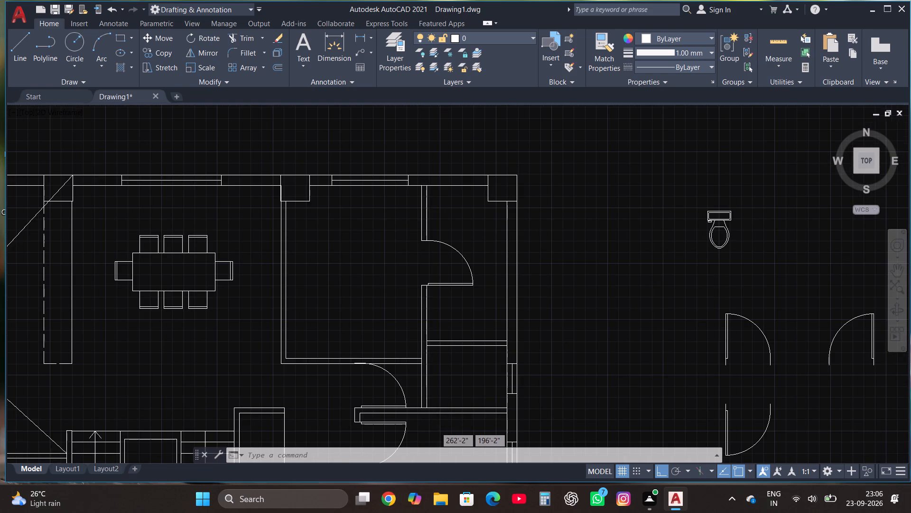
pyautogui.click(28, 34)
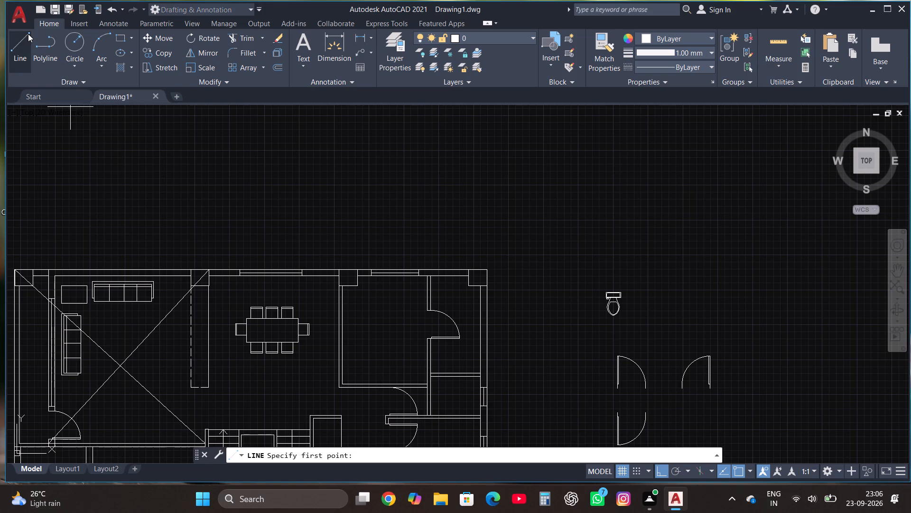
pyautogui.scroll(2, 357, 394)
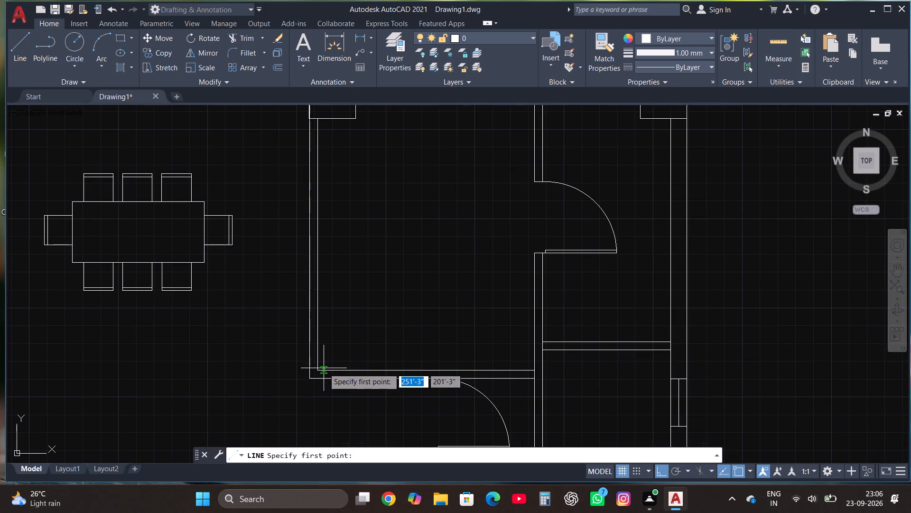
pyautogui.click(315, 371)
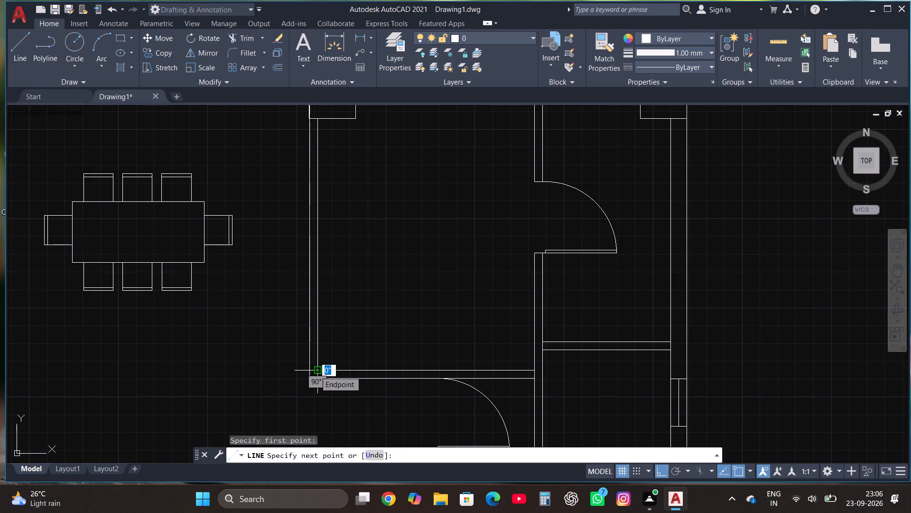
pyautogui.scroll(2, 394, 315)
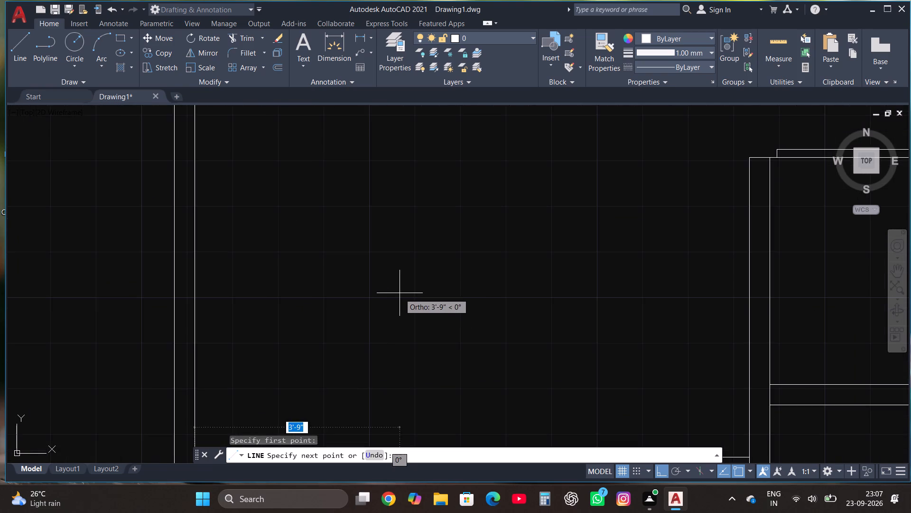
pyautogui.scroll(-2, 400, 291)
# Draw a rectangle about 3'-9" wide in the inner southwest corner of the room east of the dining table.
pyautogui.click(121, 42)
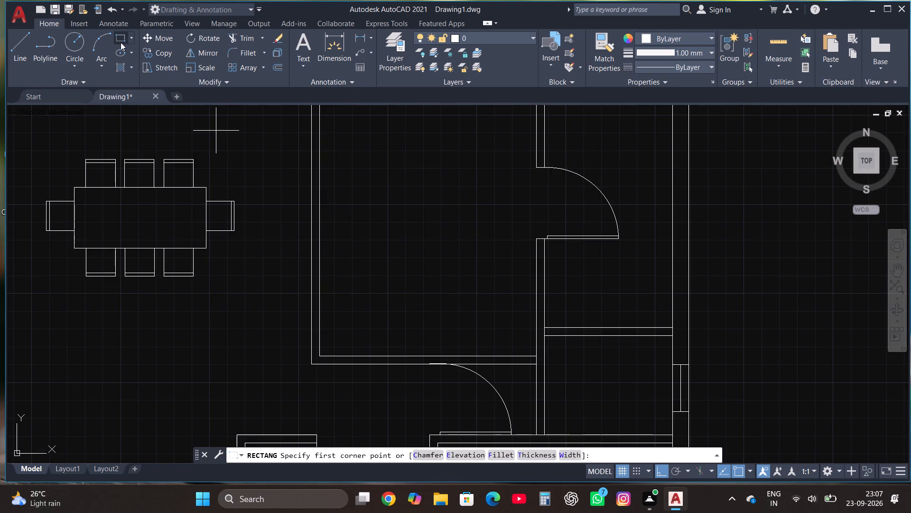
pyautogui.scroll(-1, 208, 335)
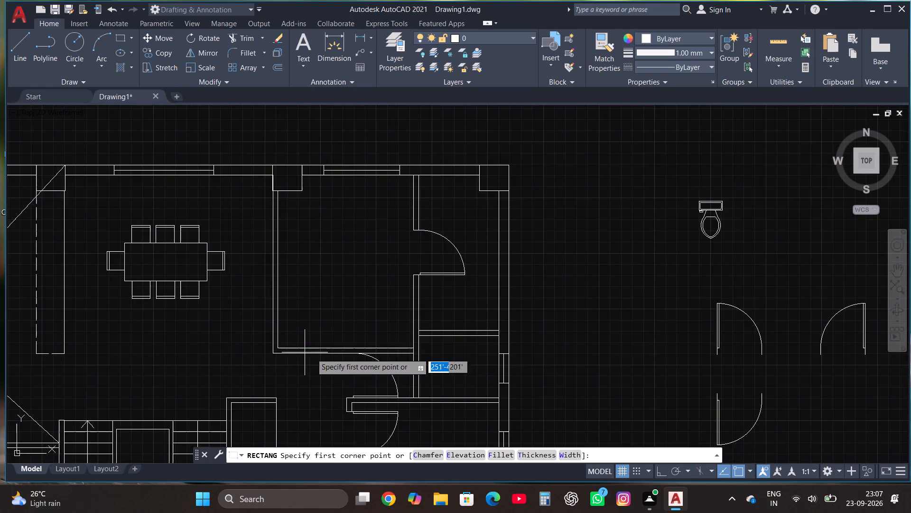
pyautogui.scroll(2, 311, 353)
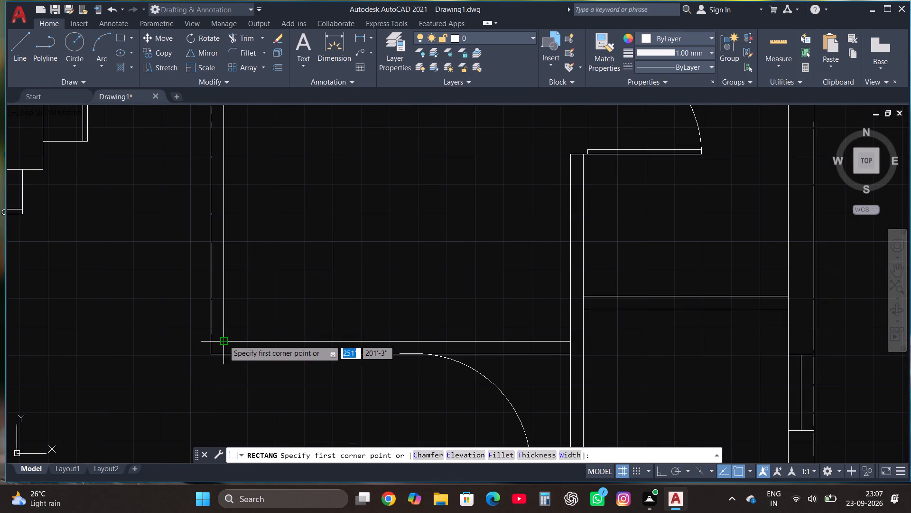
pyautogui.click(223, 340)
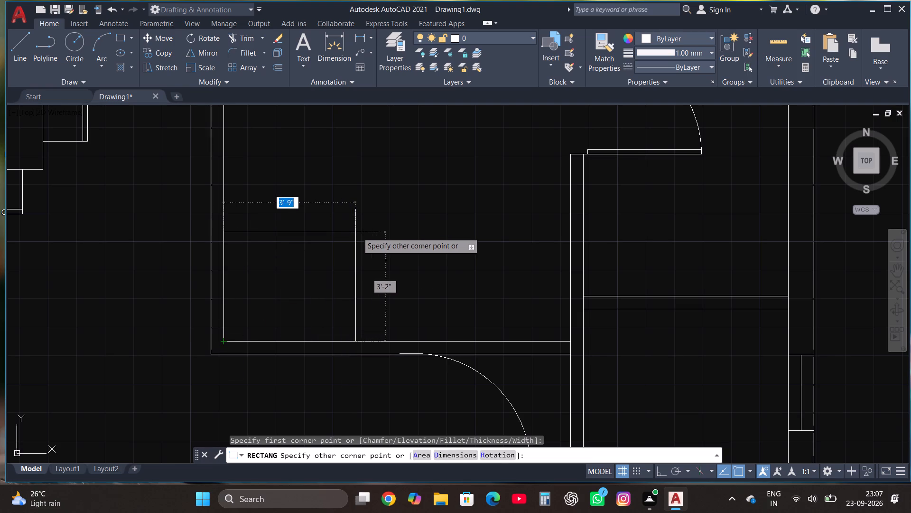
pyautogui.click(357, 218)
# Draw a north-south line just inside the rectangle's east edge and trim its overshoot beyond the north edge.
pyautogui.scroll(1, 417, 233)
pyautogui.click(25, 43)
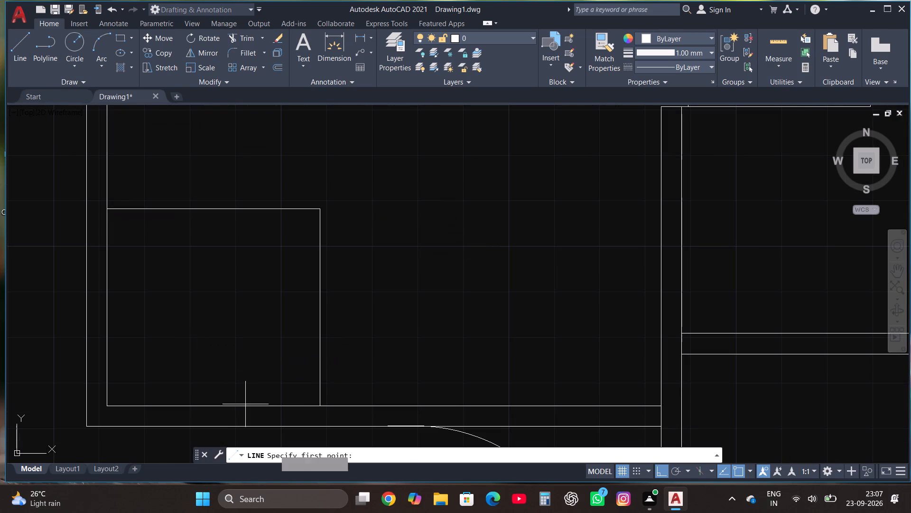
pyautogui.click(313, 407)
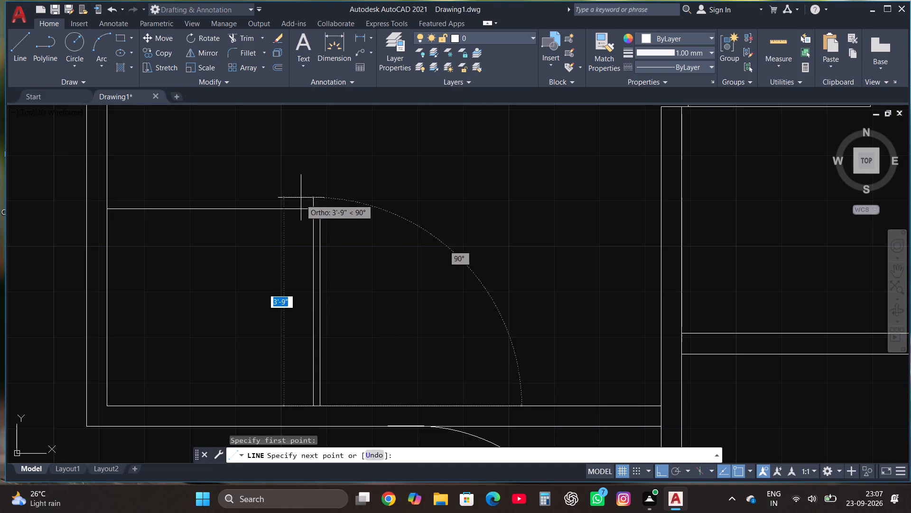
pyautogui.click(303, 194)
pyautogui.press('Escape')
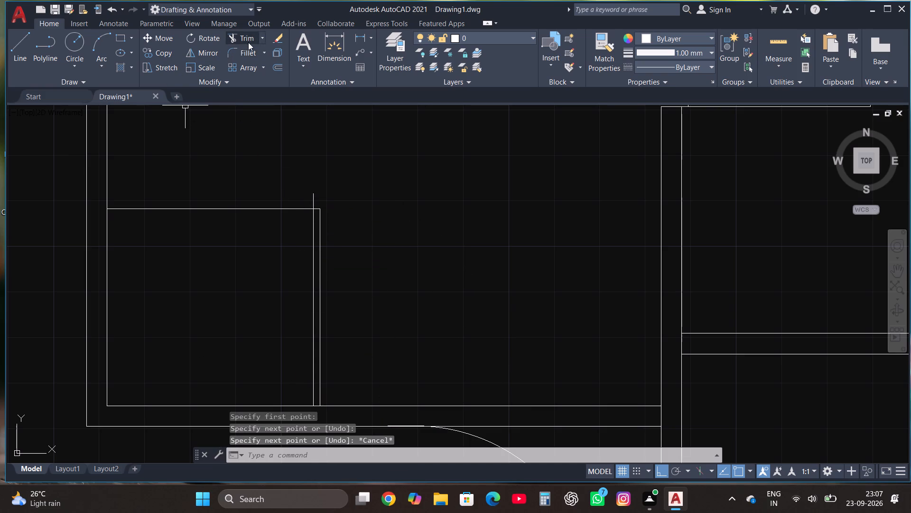
pyautogui.click(248, 42)
pyautogui.click(309, 199)
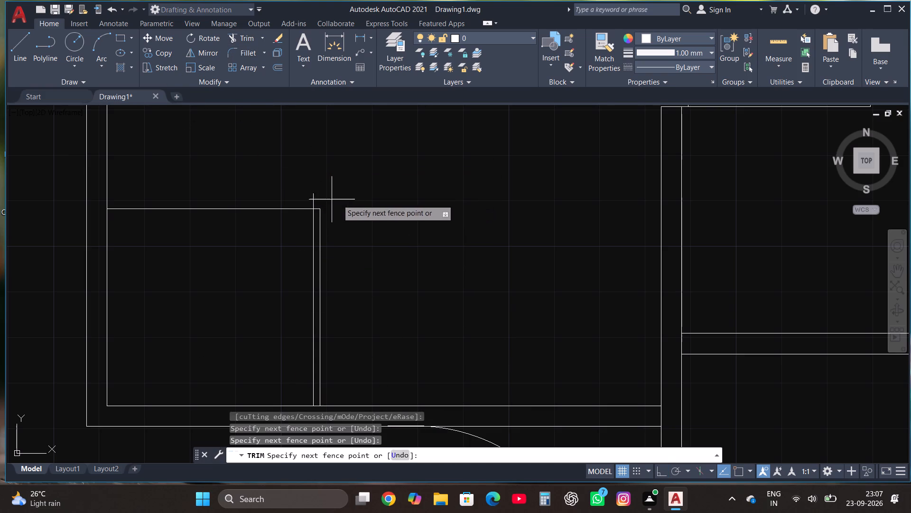
pyautogui.click(342, 199)
pyautogui.press('Escape')
# Draw a line from the west wall just north of the rectangle, 2' east and continuing north to near the column.
pyautogui.click(13, 47)
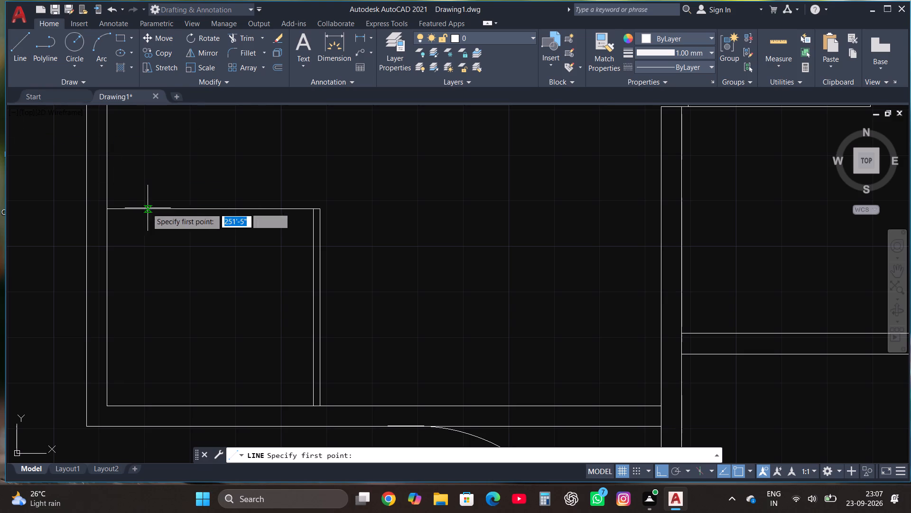
pyautogui.click(107, 199)
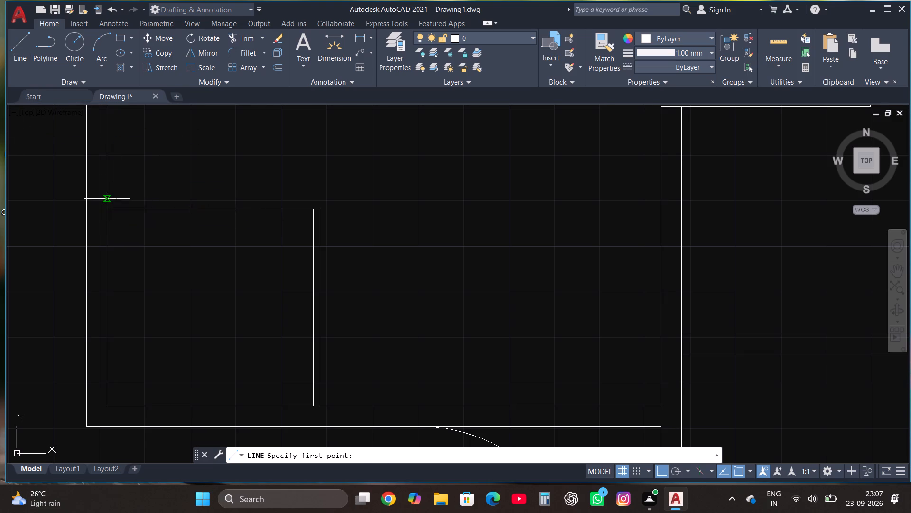
pyautogui.write("2'")
pyautogui.press('Return')
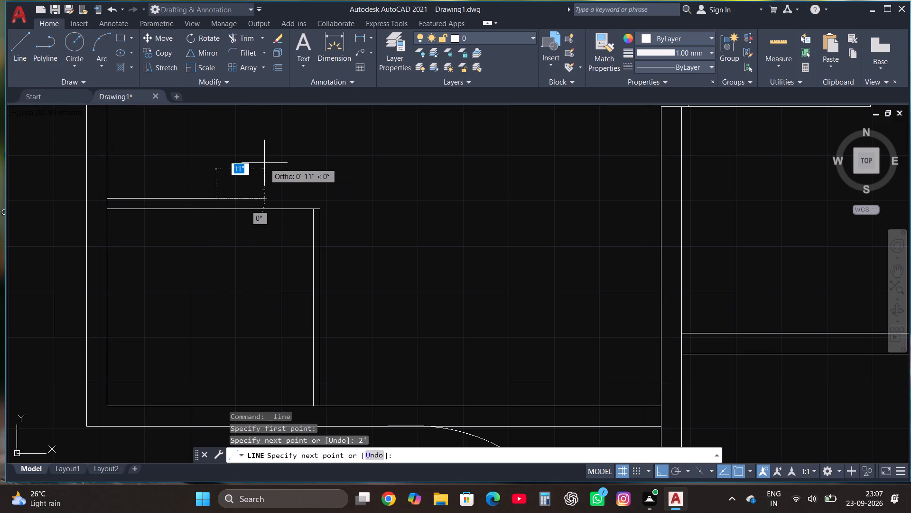
pyautogui.scroll(-3, 322, 304)
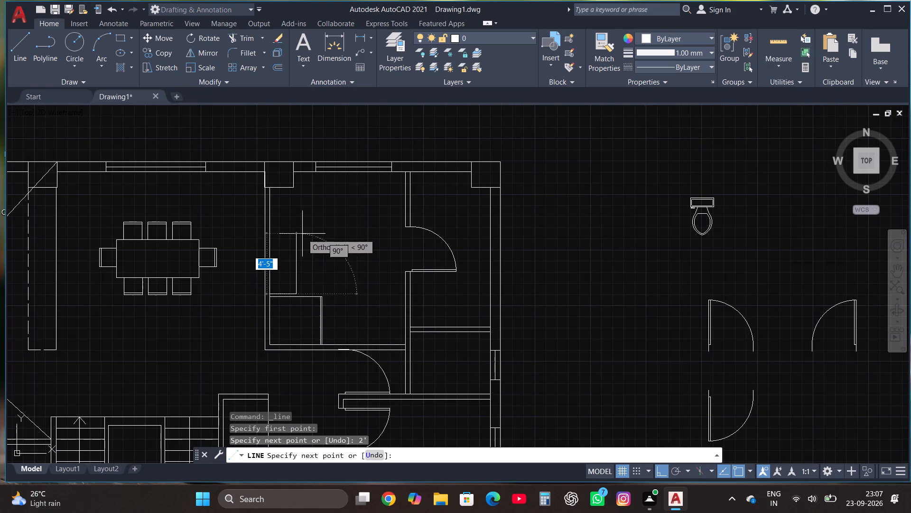
pyautogui.scroll(2, 302, 234)
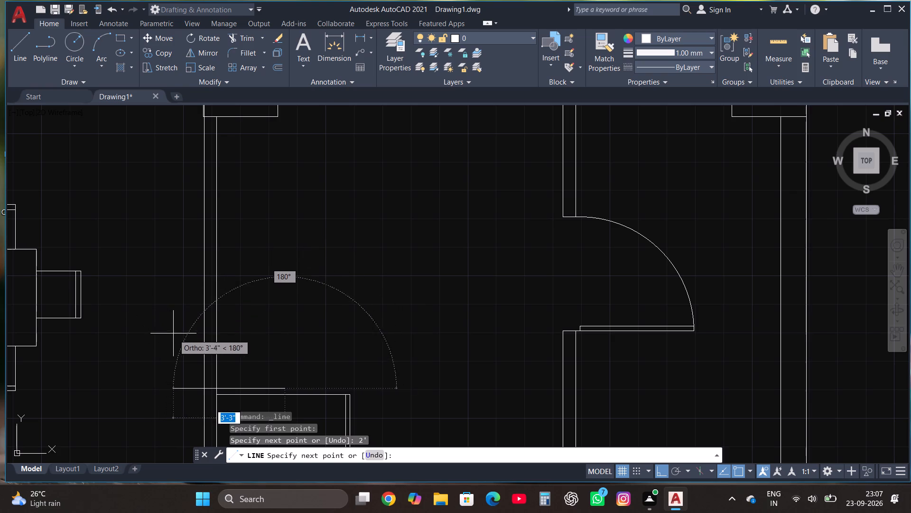
pyautogui.scroll(-3, 186, 364)
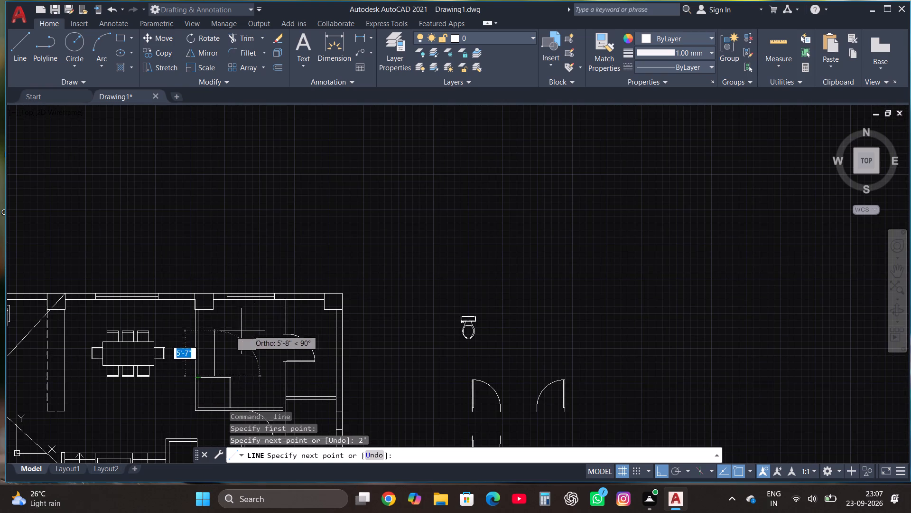
pyautogui.scroll(2, 233, 335)
pyautogui.click(212, 290)
pyautogui.press('Escape')
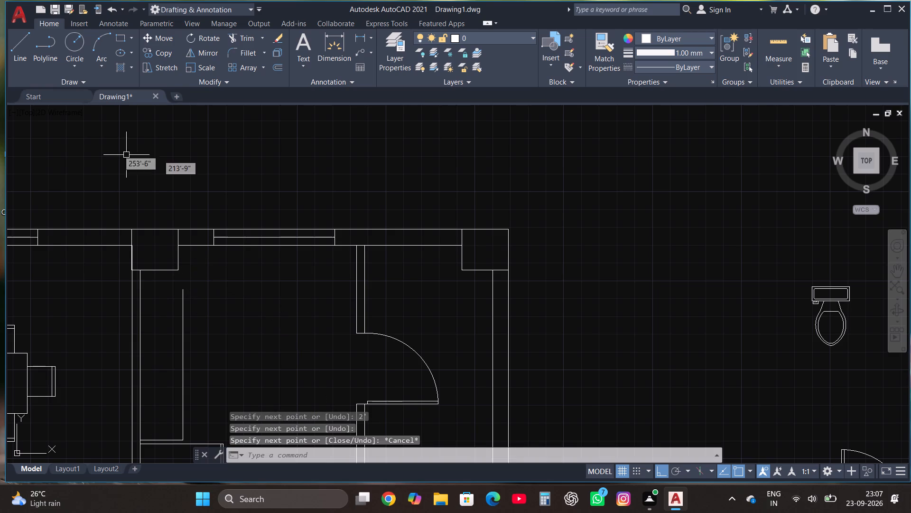
# Draw a line from the room's northeast inner corner, 2' south and continuing west to just short of the north-south line.
pyautogui.click(19, 44)
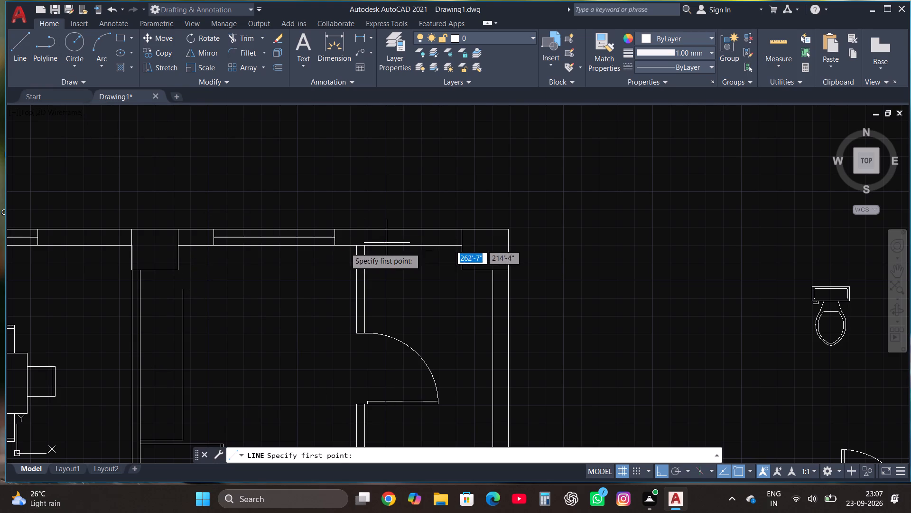
pyautogui.click(355, 245)
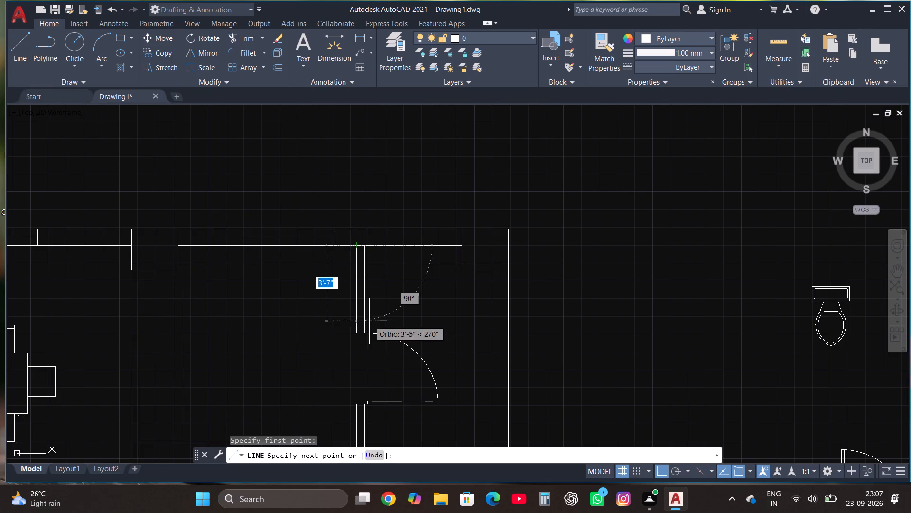
pyautogui.write("2'")
pyautogui.press('Return')
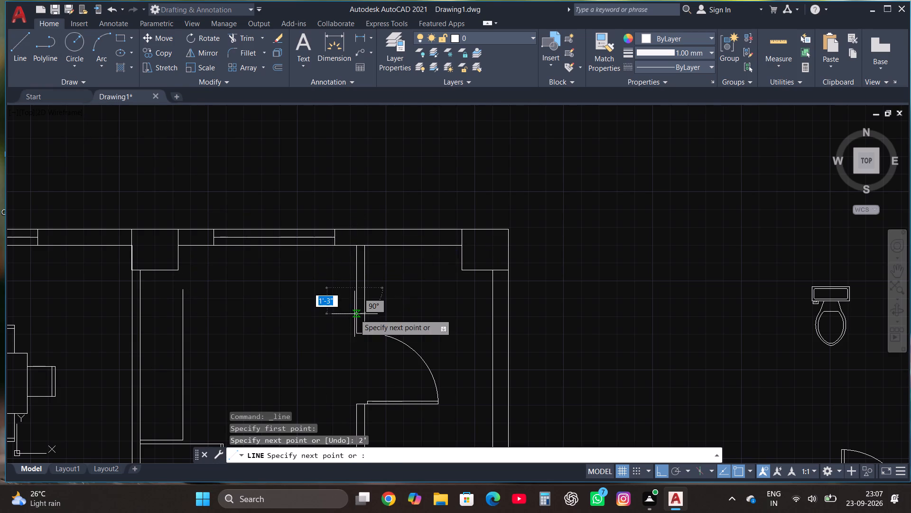
pyautogui.click(198, 322)
pyautogui.press('Escape')
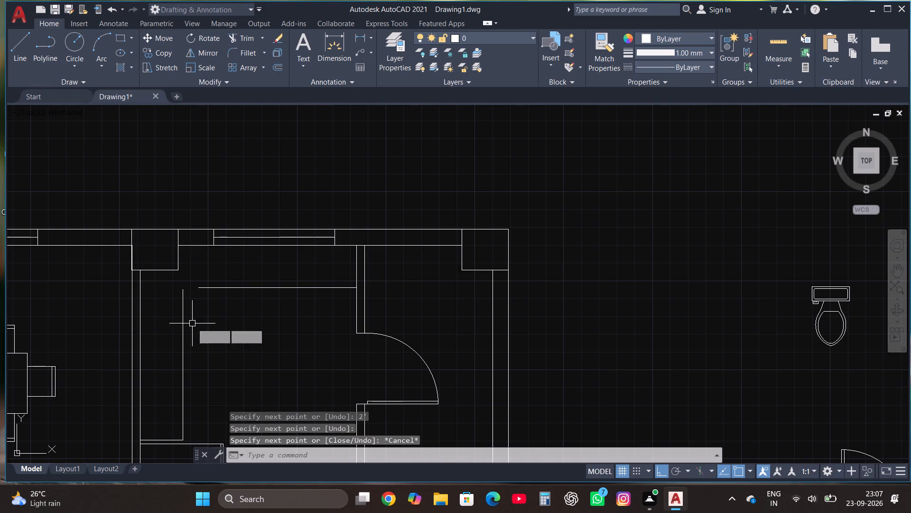
# Fillet the north counter line and the west counter line so they meet in a square corner.
pyautogui.click(243, 49)
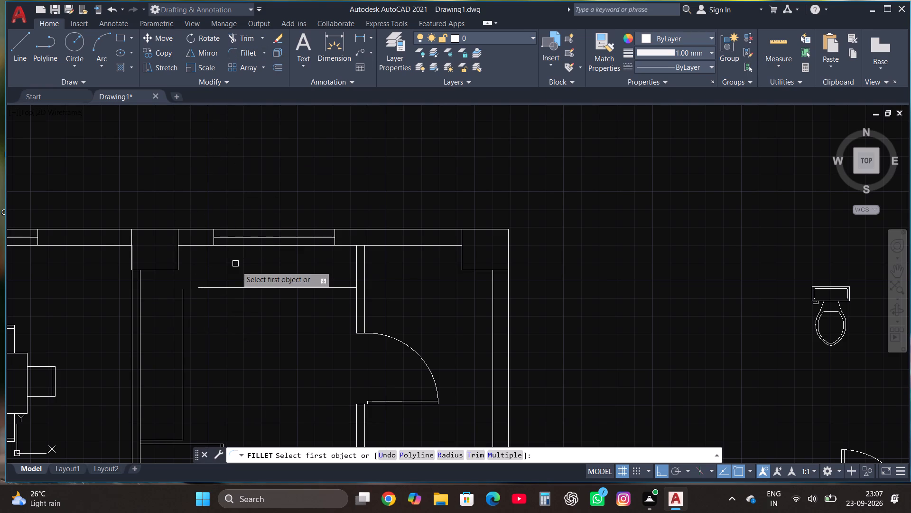
pyautogui.click(234, 290)
pyautogui.click(186, 331)
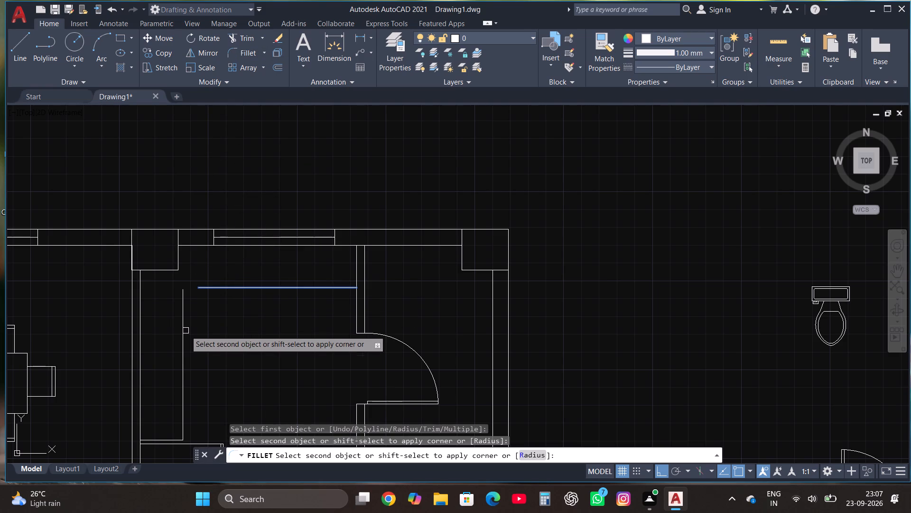
pyautogui.click(185, 331)
pyautogui.press('Escape')
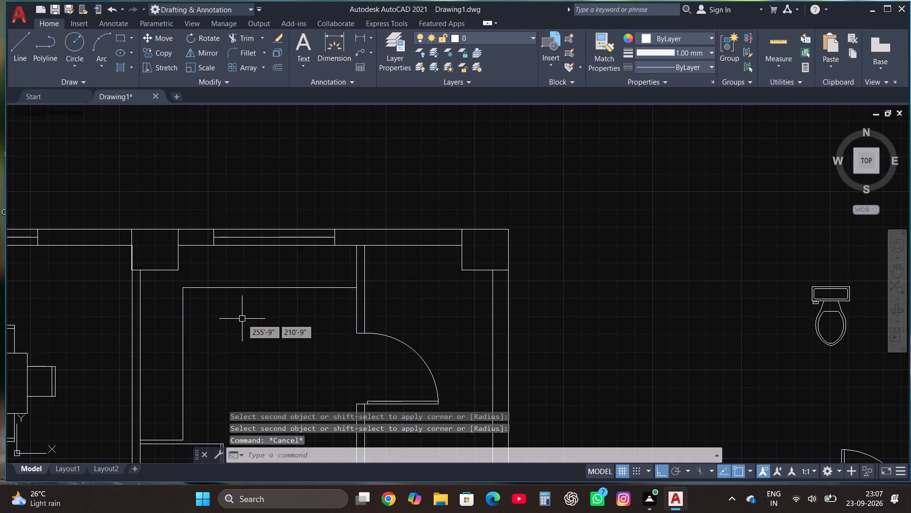
# Draw a sink rectangle about 2'-11" by 1'-9" on the north counter, below the window.
pyautogui.click(117, 38)
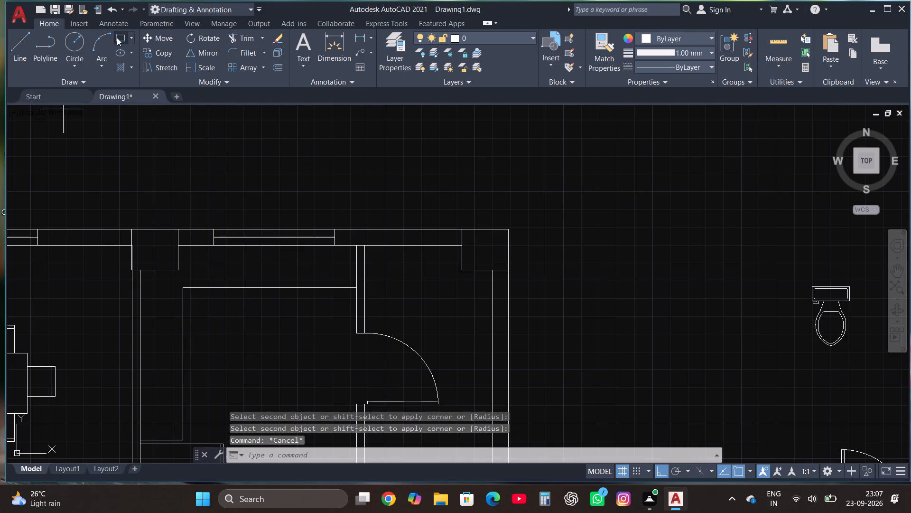
pyautogui.scroll(2, 260, 229)
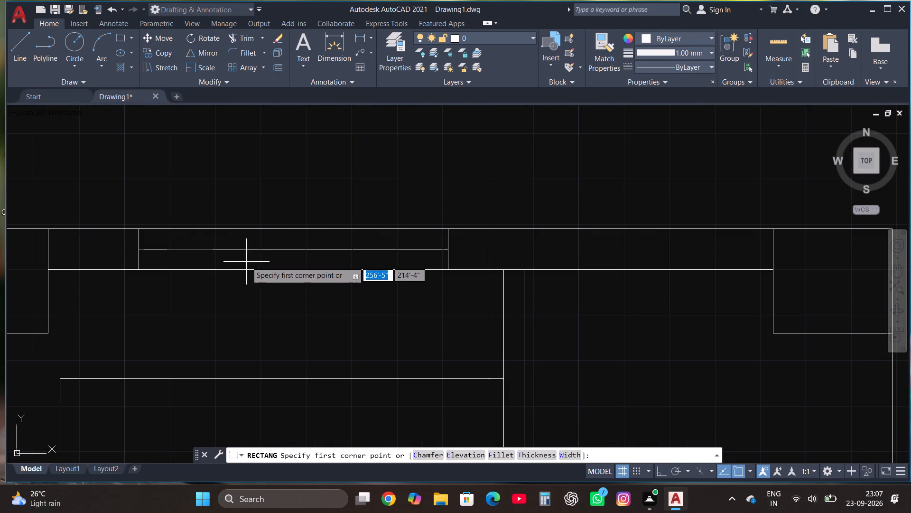
pyautogui.click(214, 375)
pyautogui.click(373, 279)
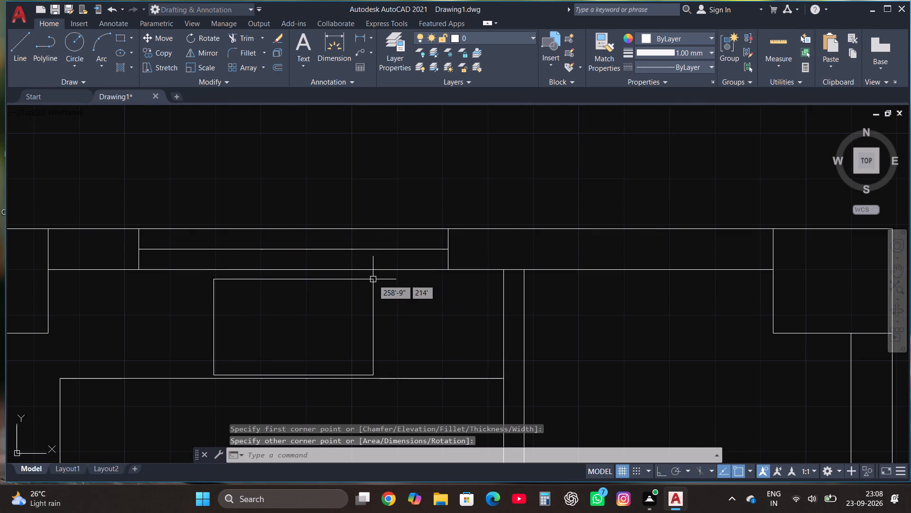
# Offset the sink rectangle inward by about 1" to form its rim.
pyautogui.click(227, 320)
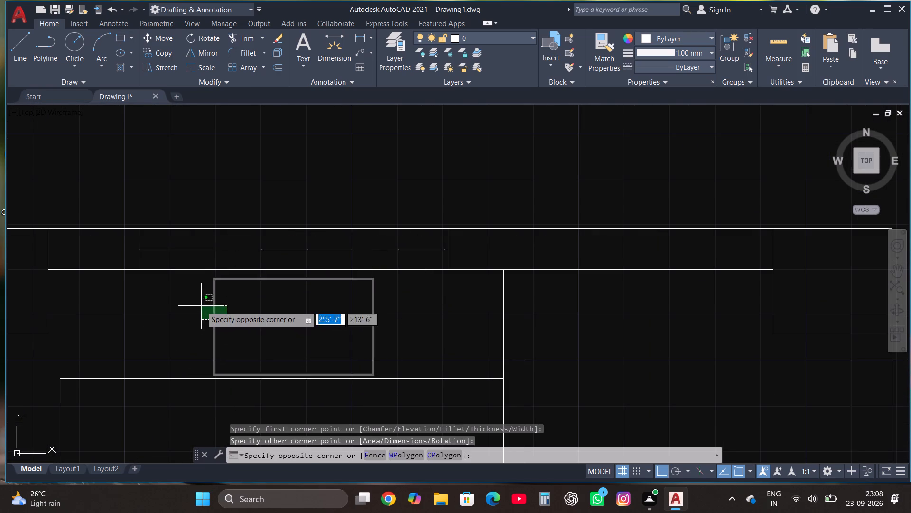
pyautogui.click(199, 305)
pyautogui.click(277, 64)
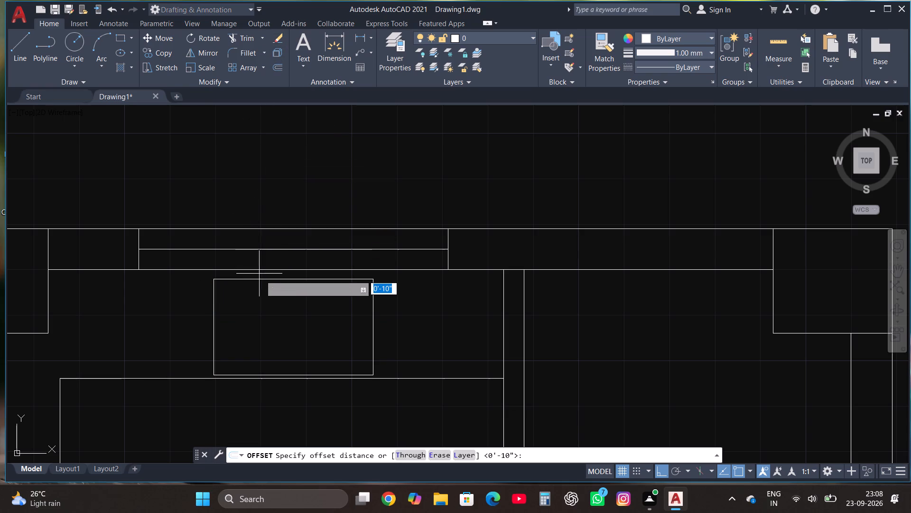
pyautogui.click(262, 277)
pyautogui.click(264, 283)
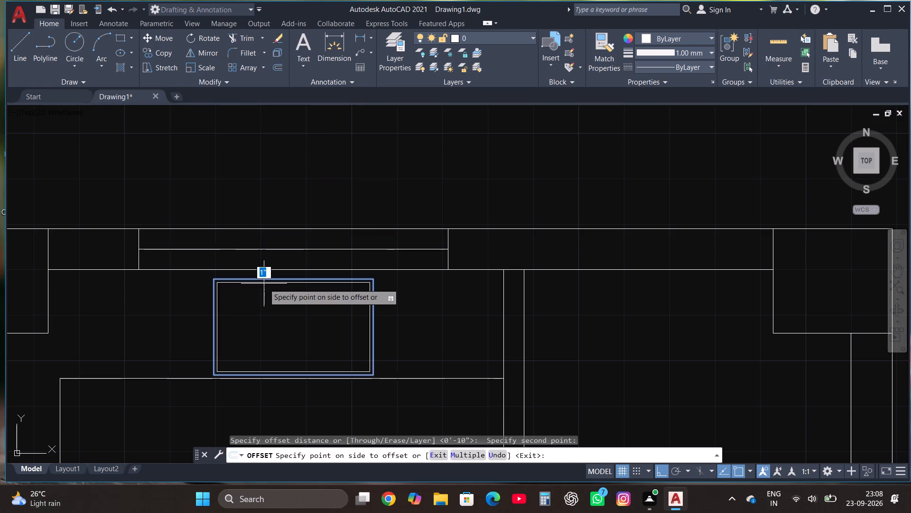
pyautogui.click(265, 304)
pyautogui.press('Escape')
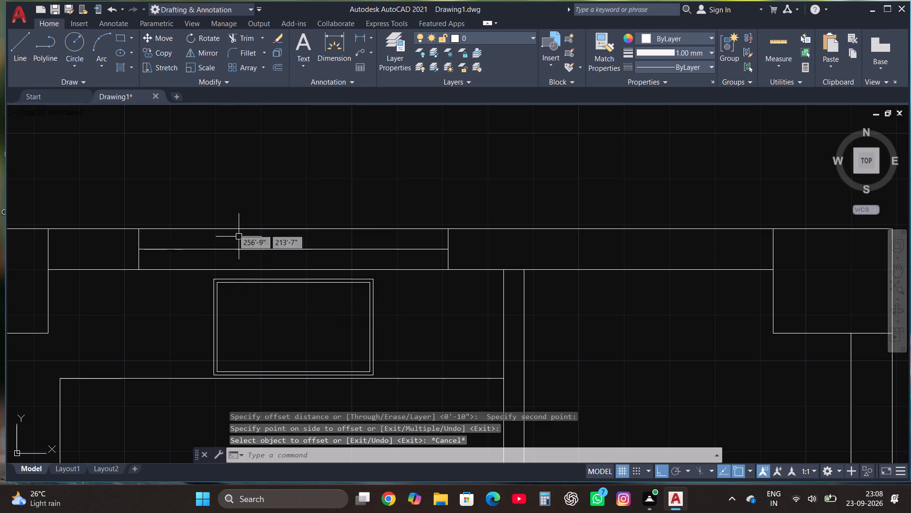
# Draw a drain circle of about 2" radius near the middle of the sink.
pyautogui.click(78, 36)
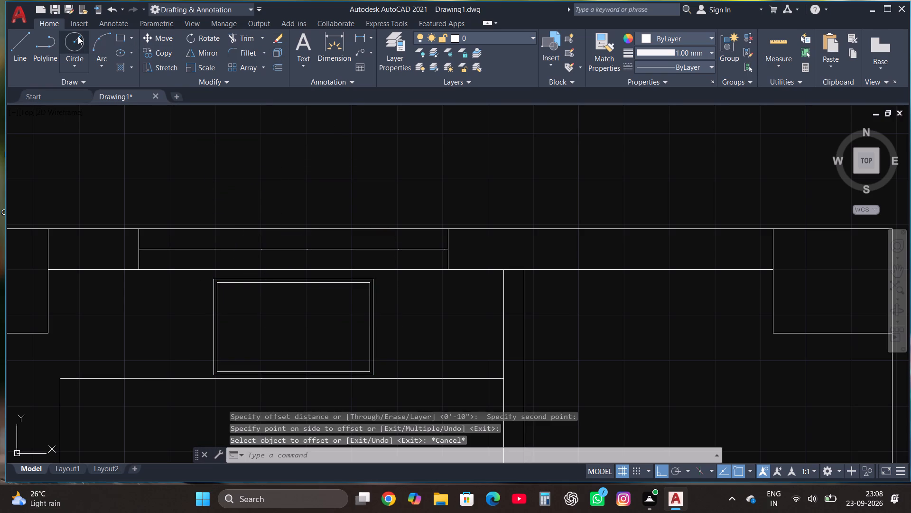
pyautogui.click(290, 324)
pyautogui.click(298, 333)
pyautogui.press('Escape')
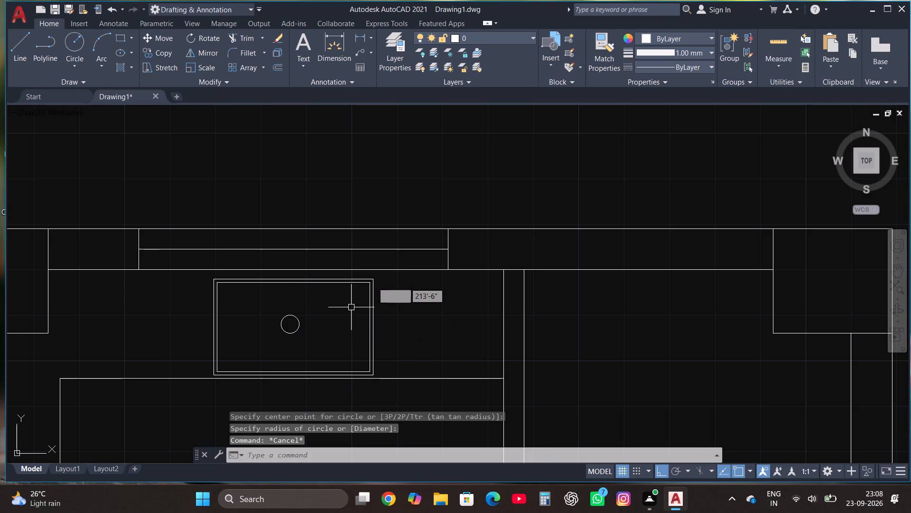
# Draw a hob rectangle about 1'-9" wide and 2'-6" long on the west counter, against the wall.
pyautogui.scroll(-4, 373, 283)
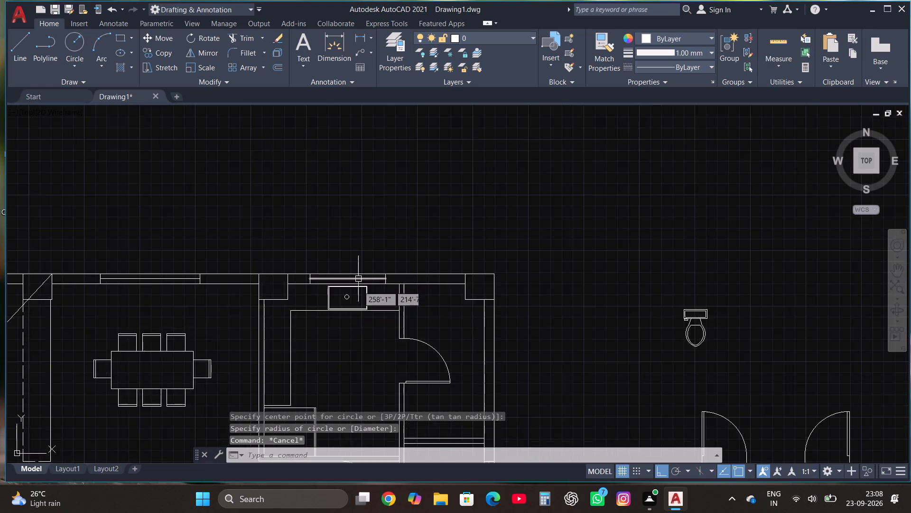
pyautogui.scroll(3, 306, 357)
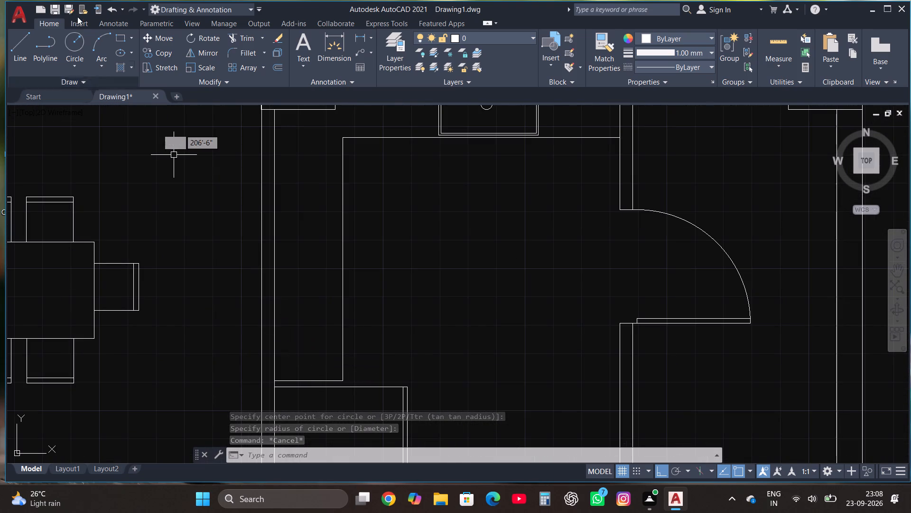
pyautogui.click(120, 34)
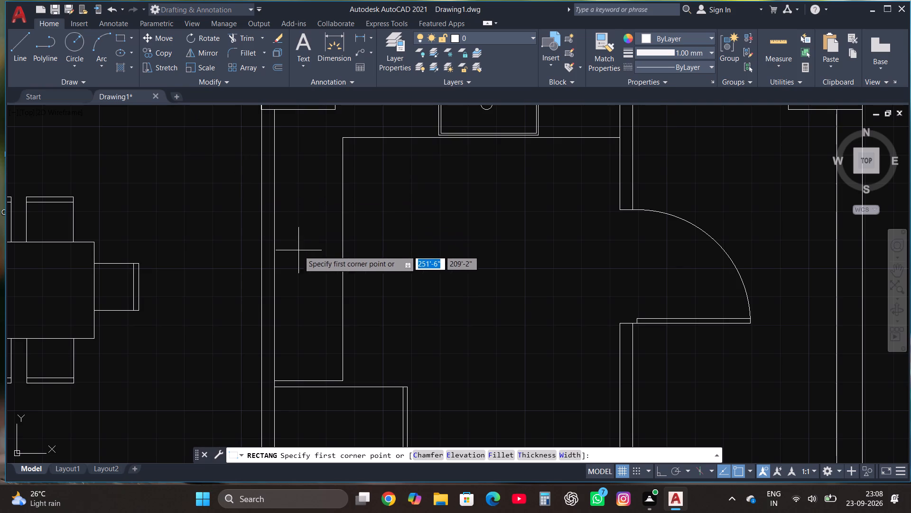
pyautogui.scroll(-1, 355, 323)
pyautogui.scroll(2, 356, 307)
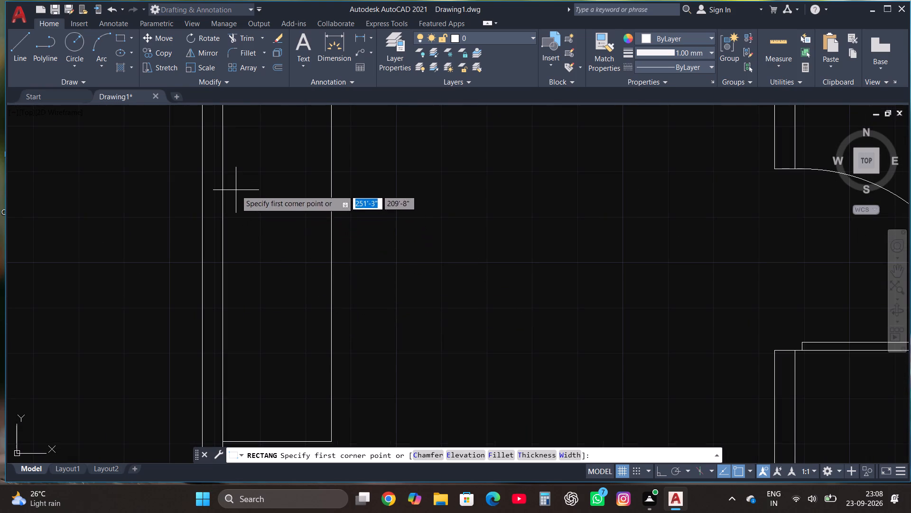
pyautogui.click(226, 183)
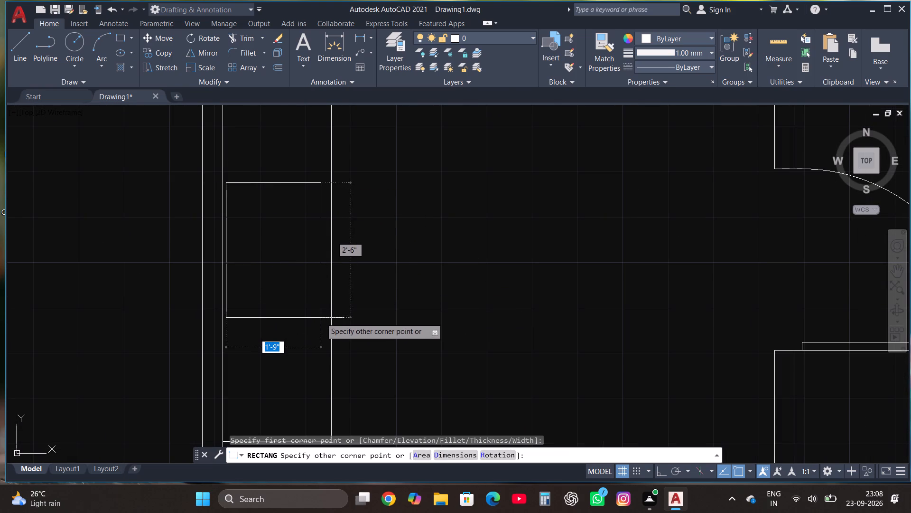
pyautogui.click(321, 318)
# Draw a burner circle in the hob's southwest corner and copy it into the other three corners.
pyautogui.click(72, 38)
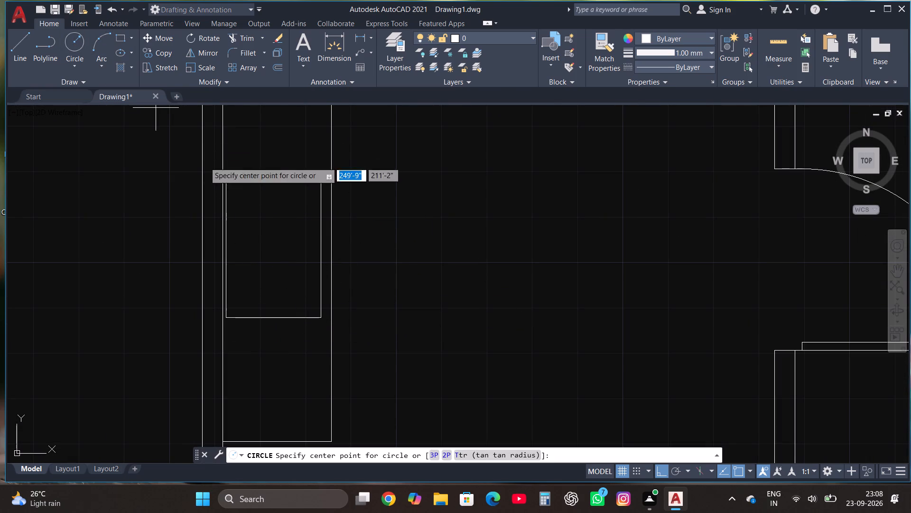
pyautogui.click(247, 286)
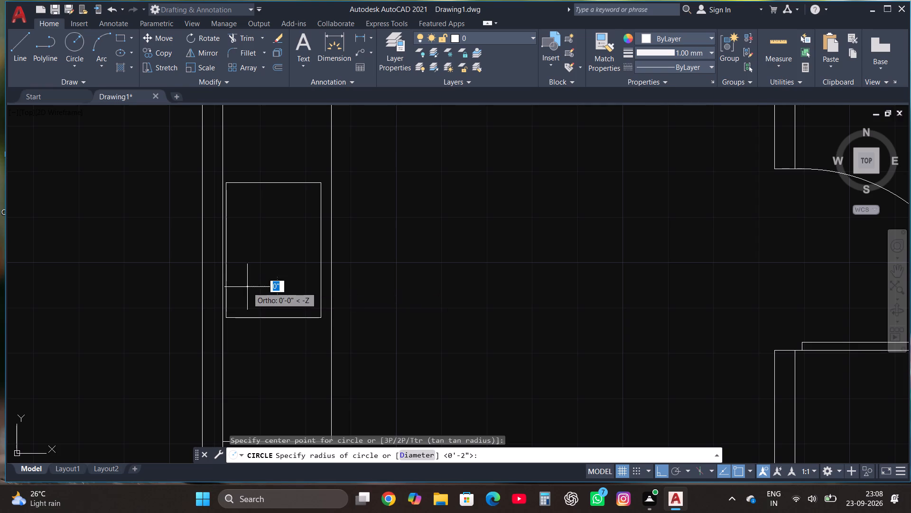
pyautogui.click(260, 304)
pyautogui.click(248, 275)
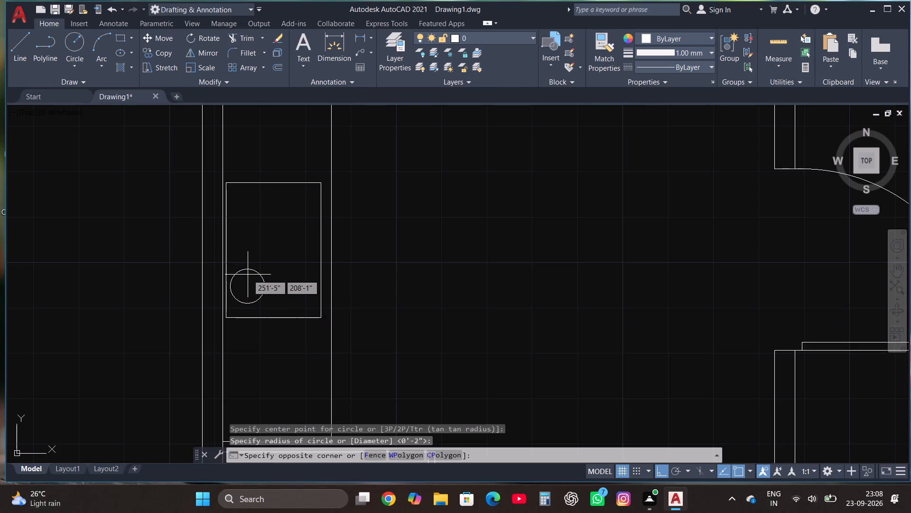
pyautogui.click(246, 233)
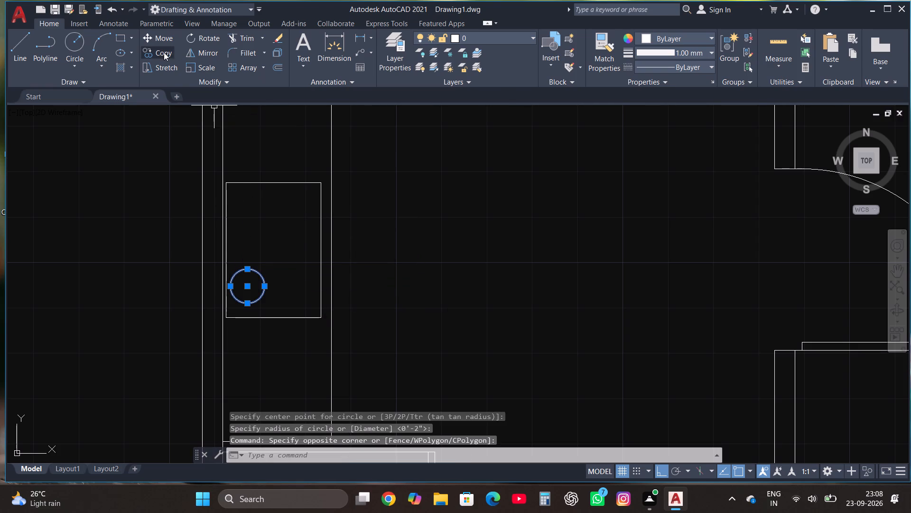
pyautogui.click(164, 52)
pyautogui.click(452, 456)
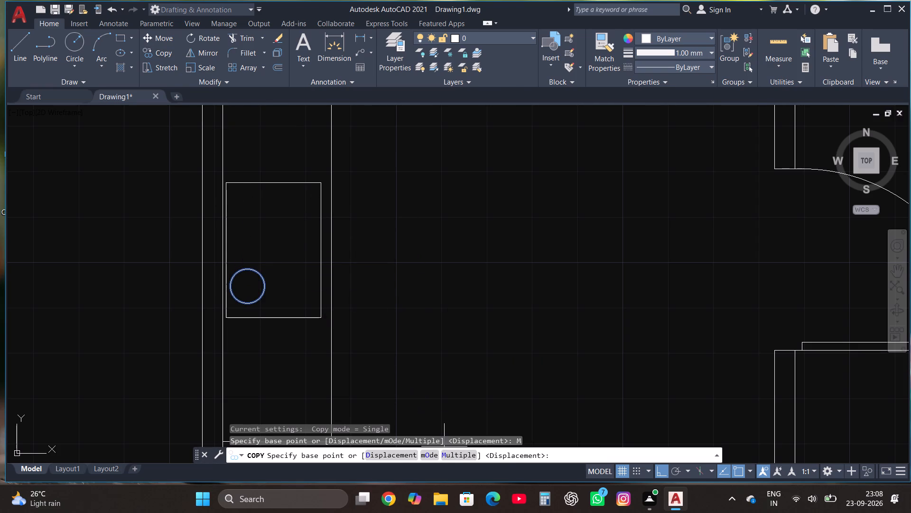
pyautogui.click(246, 281)
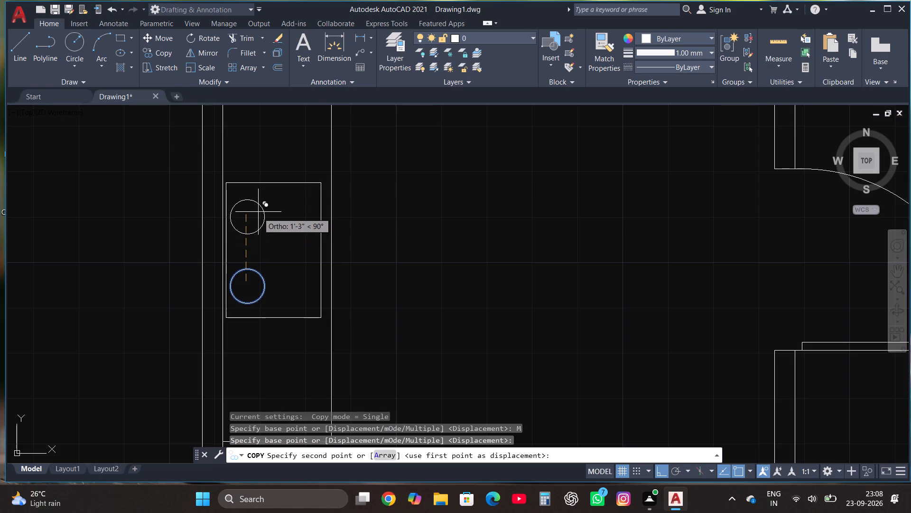
pyautogui.click(259, 206)
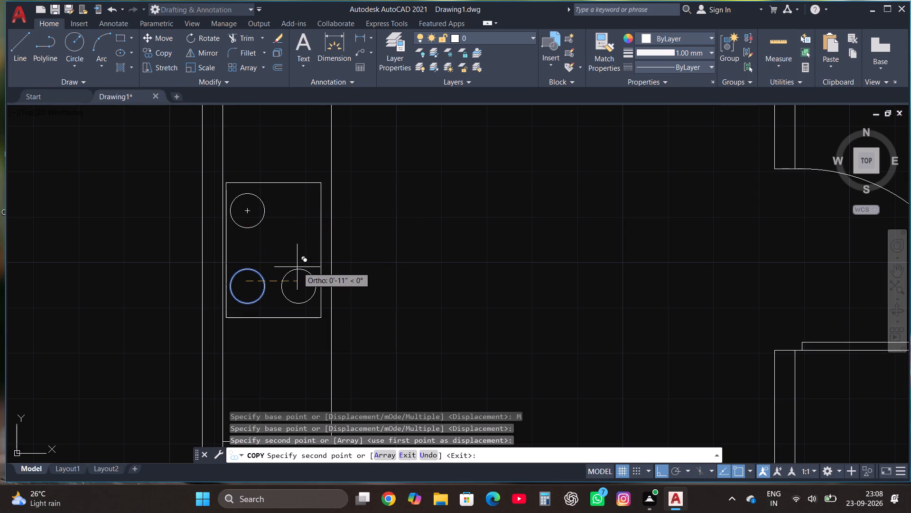
pyautogui.click(294, 267)
pyautogui.press('F8')
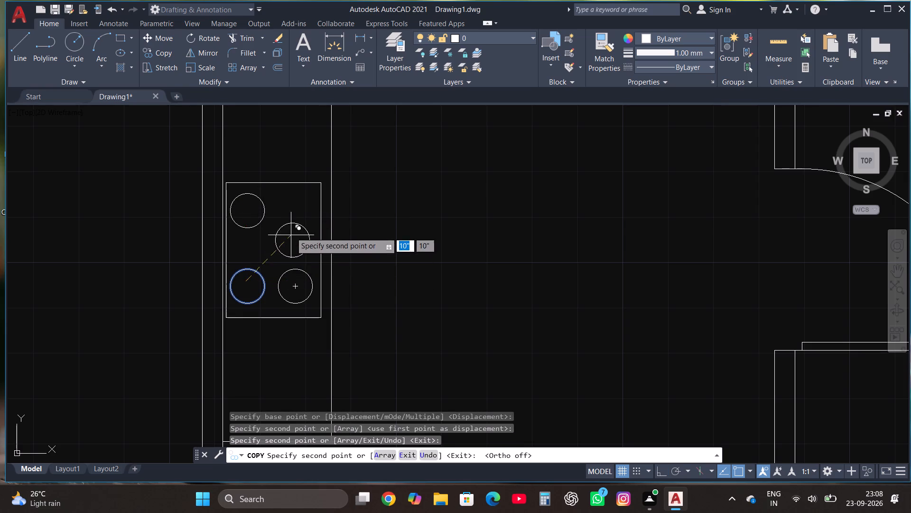
pyautogui.click(293, 205)
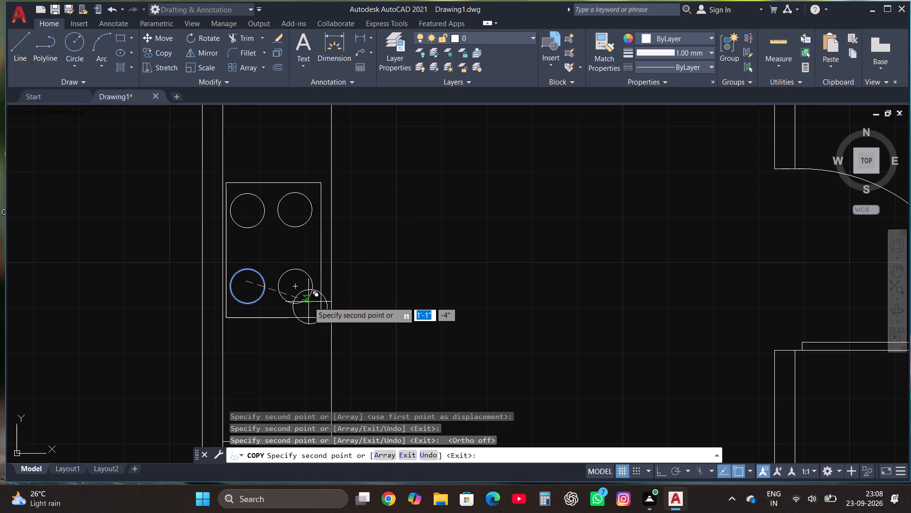
pyautogui.press('Escape')
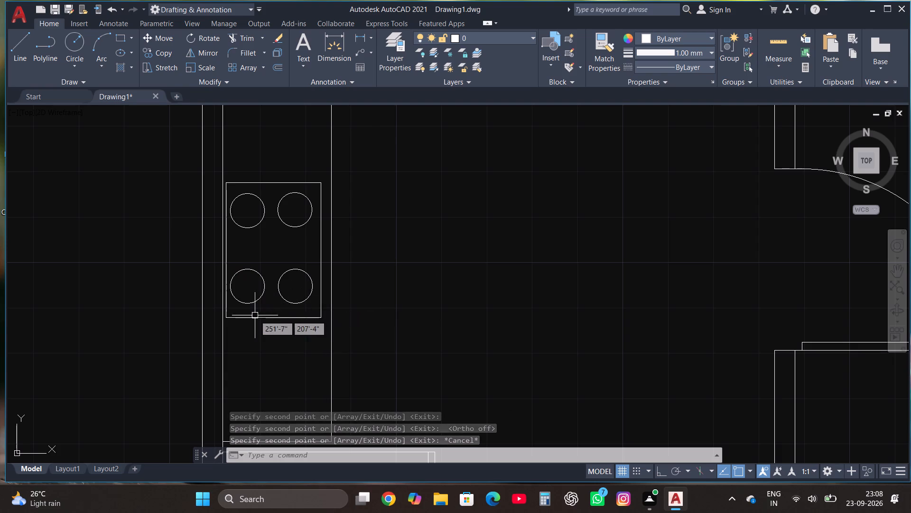
# Draw a roughly square rectangle in the inner southeast corner of the narrow room east of the kitchen.
pyautogui.scroll(-1, 254, 319)
pyautogui.scroll(-1, 311, 334)
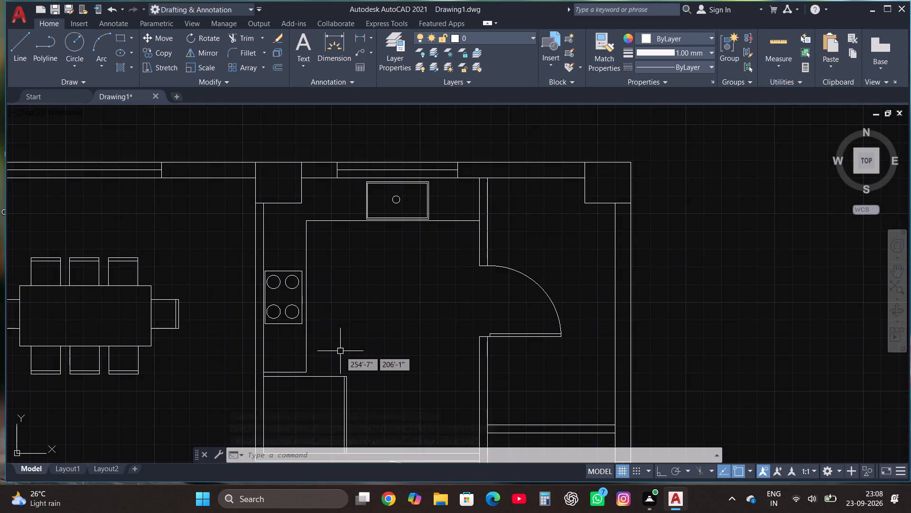
pyautogui.press('Escape')
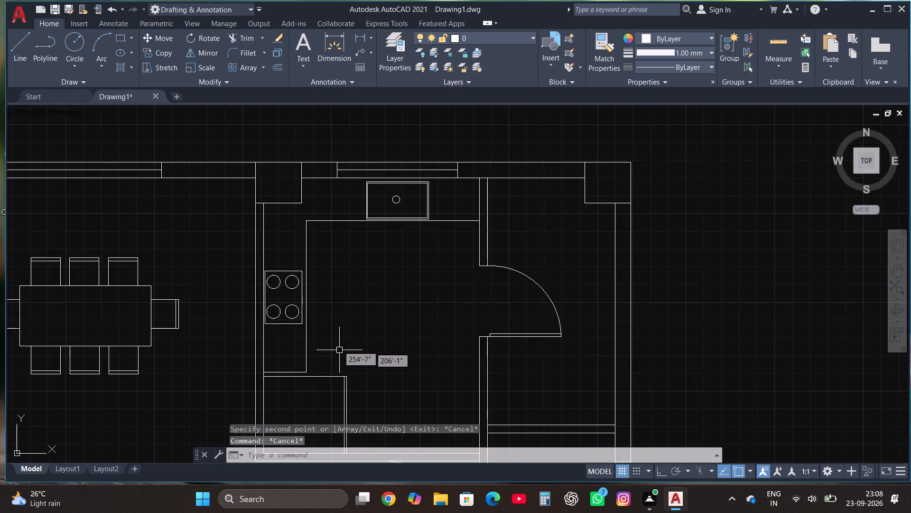
pyautogui.scroll(-1, 329, 334)
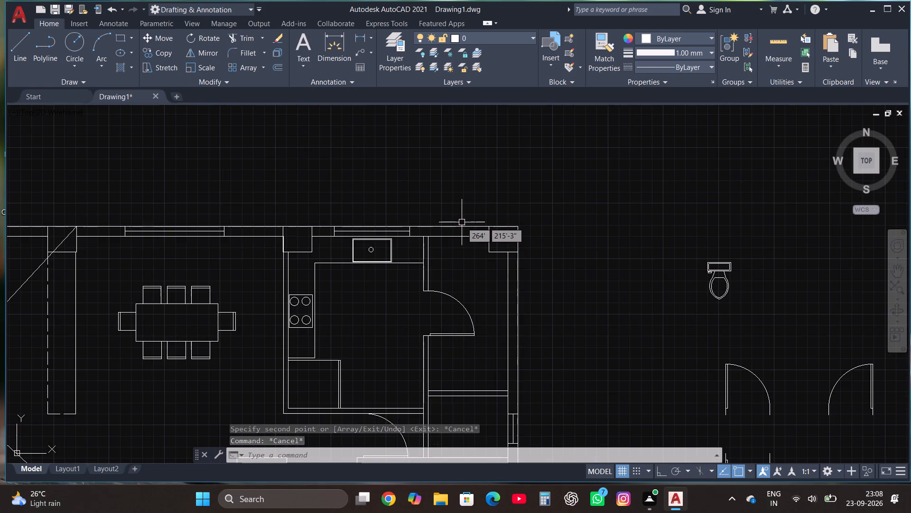
pyautogui.scroll(-1, 462, 222)
pyautogui.scroll(3, 529, 372)
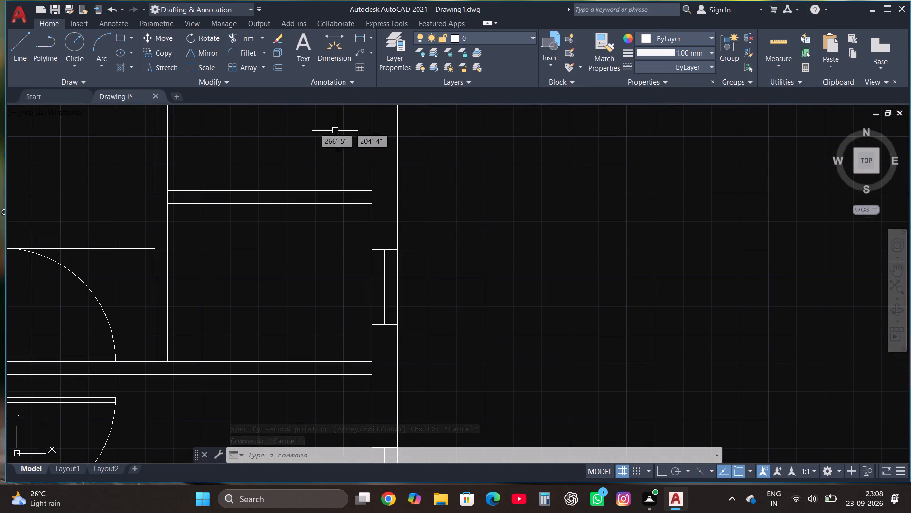
pyautogui.click(122, 38)
pyautogui.scroll(-2, 239, 433)
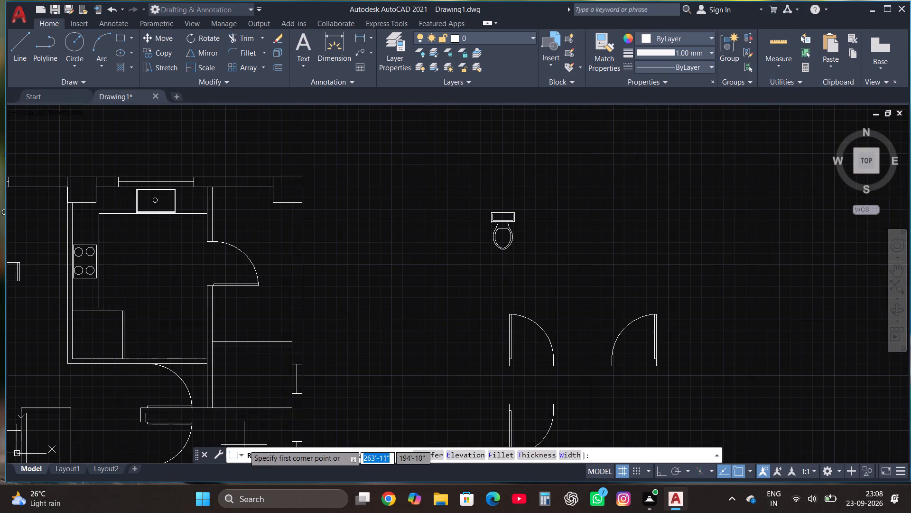
pyautogui.scroll(1, 294, 304)
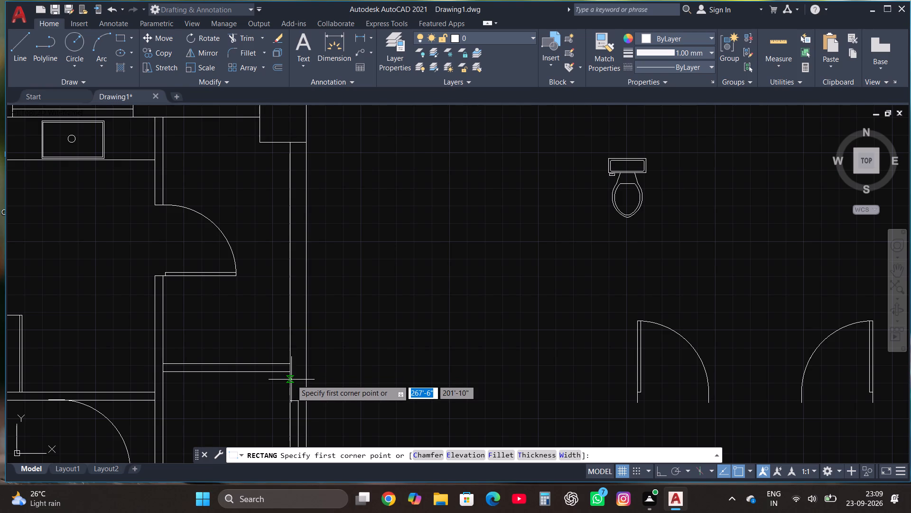
pyautogui.click(291, 362)
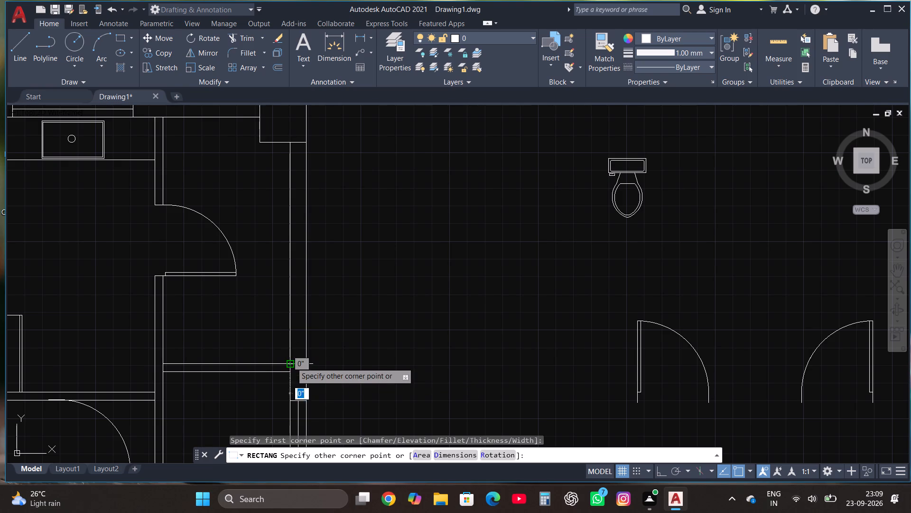
pyautogui.click(232, 305)
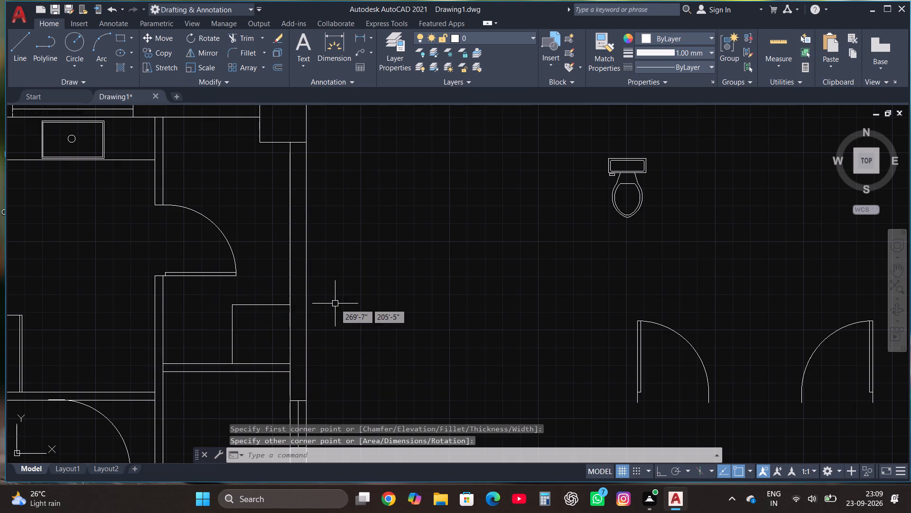
# Draw a long, shallow wardrobe rectangle along the north wall of the southeast bedroom, starting from the room's inner northeast corner.
pyautogui.press('Escape')
pyautogui.scroll(-1, 301, 264)
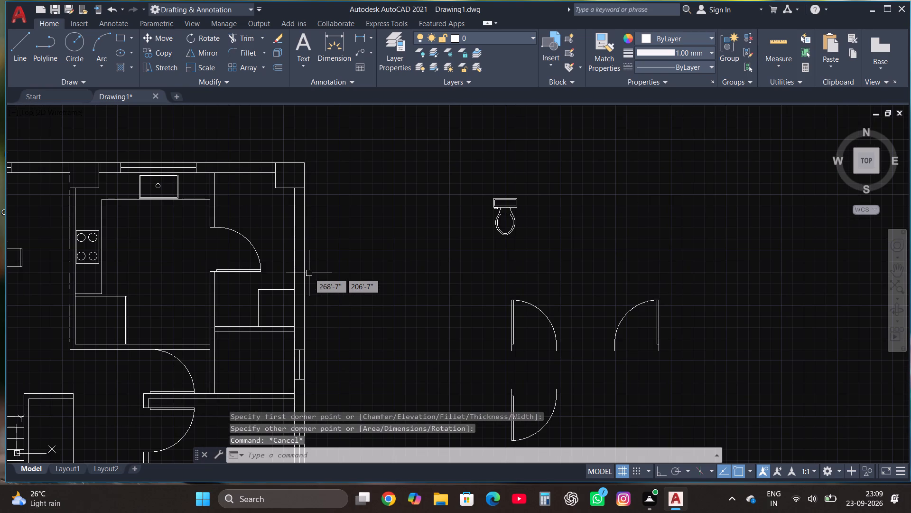
pyautogui.scroll(-2, 310, 276)
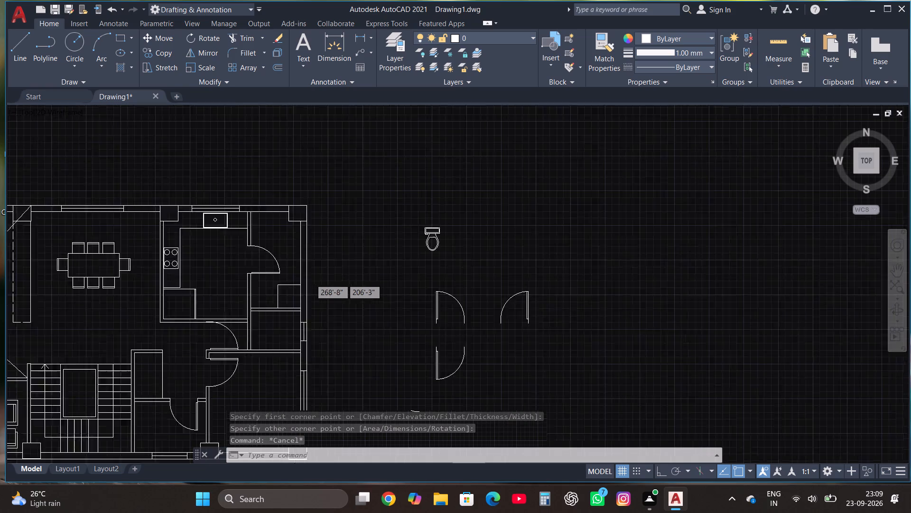
pyautogui.scroll(2, 263, 346)
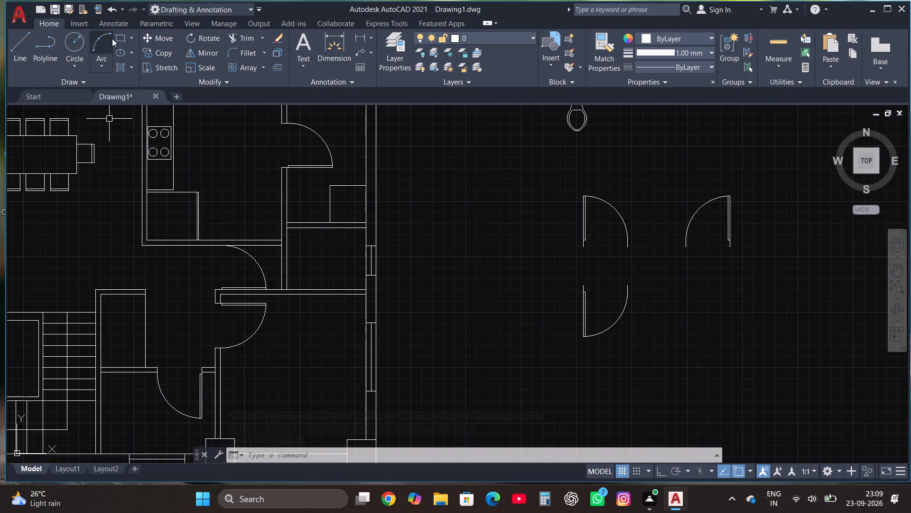
pyautogui.click(118, 38)
pyautogui.scroll(1, 374, 294)
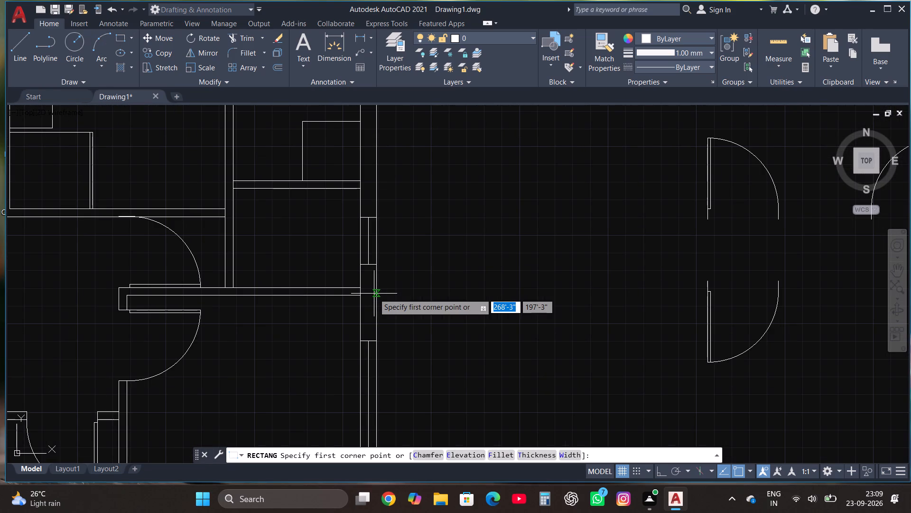
pyautogui.click(358, 296)
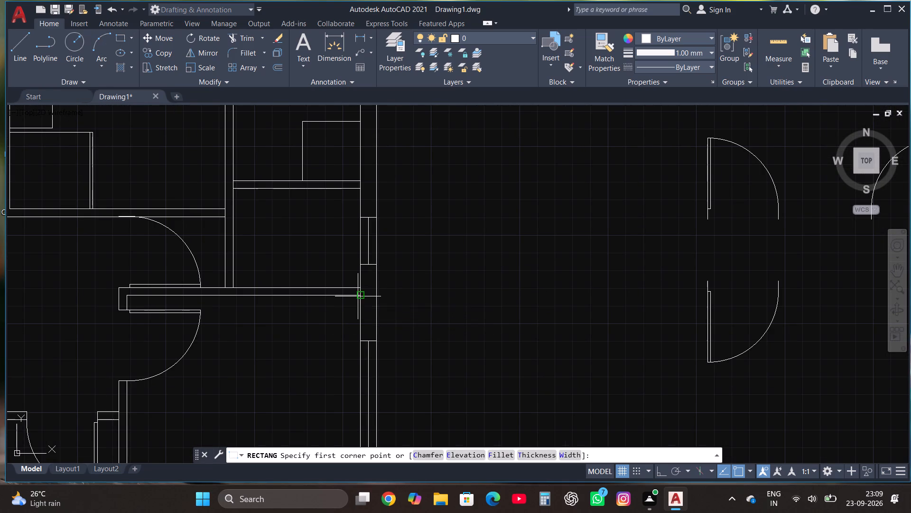
pyautogui.click(227, 327)
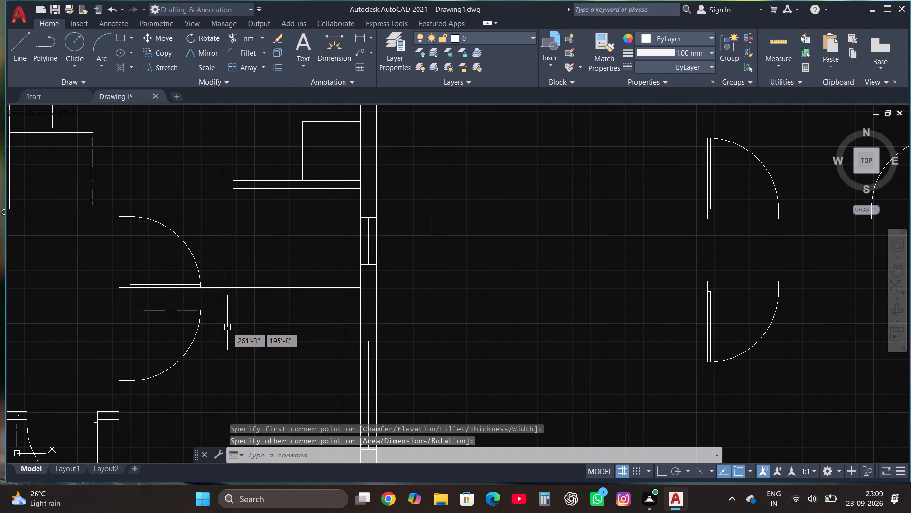
# Draw a bed rectangle about 4'-3" wide and 5'-6" long against the south wall of the southeast bedroom.
pyautogui.scroll(-2, 227, 327)
pyautogui.scroll(-2, 276, 333)
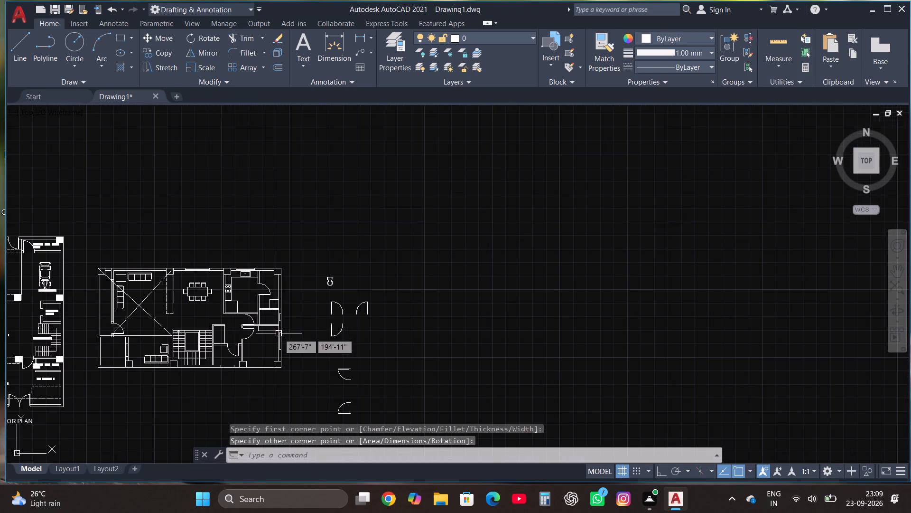
pyautogui.click(119, 40)
pyautogui.scroll(2, 301, 326)
pyautogui.scroll(-1, 292, 342)
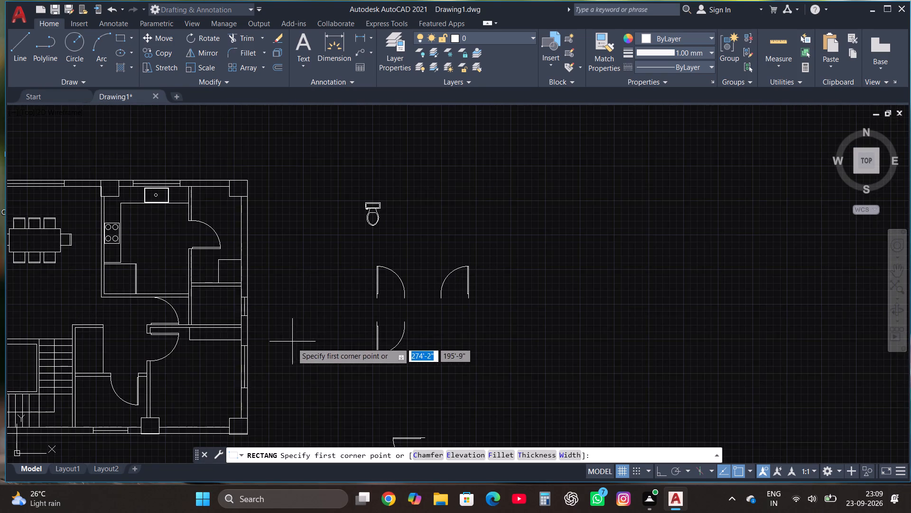
pyautogui.scroll(3, 217, 410)
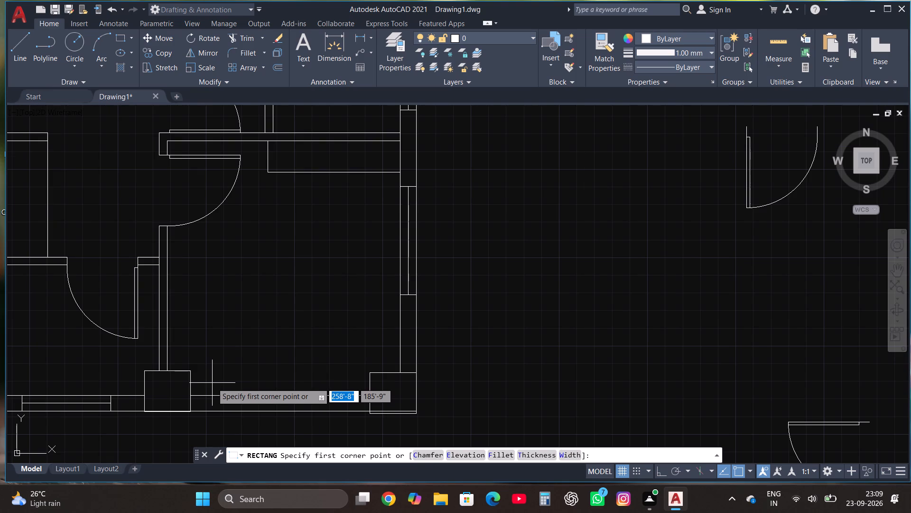
pyautogui.click(238, 395)
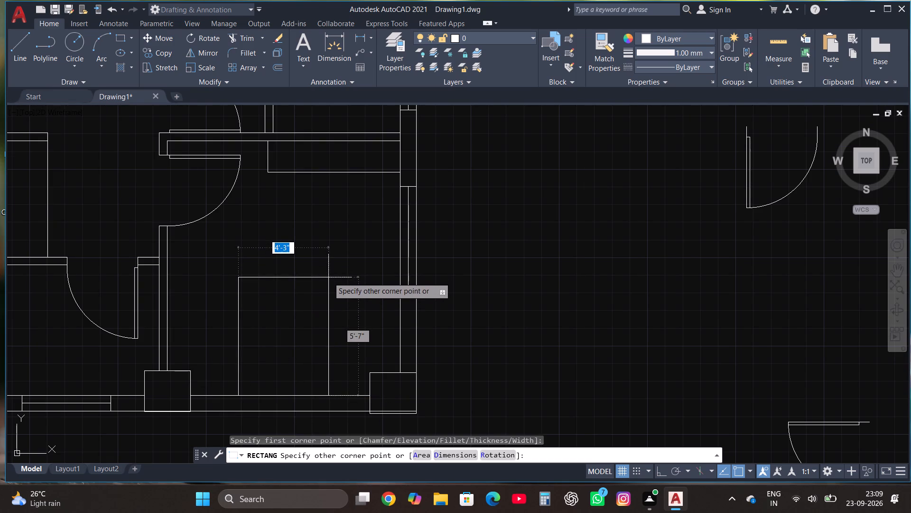
pyautogui.click(328, 280)
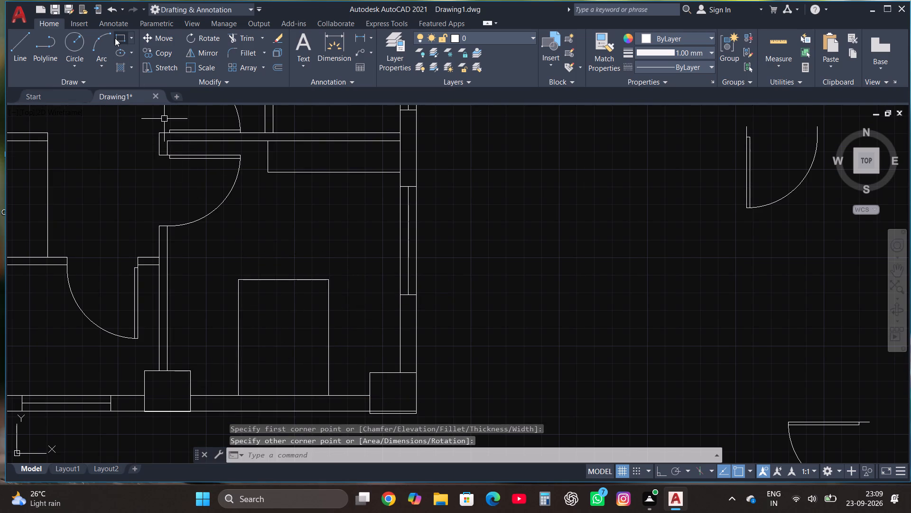
# Draw a bedside table about 1'-7" square west of the bed against the south wall, and copy it to the bed's east side.
pyautogui.click(115, 38)
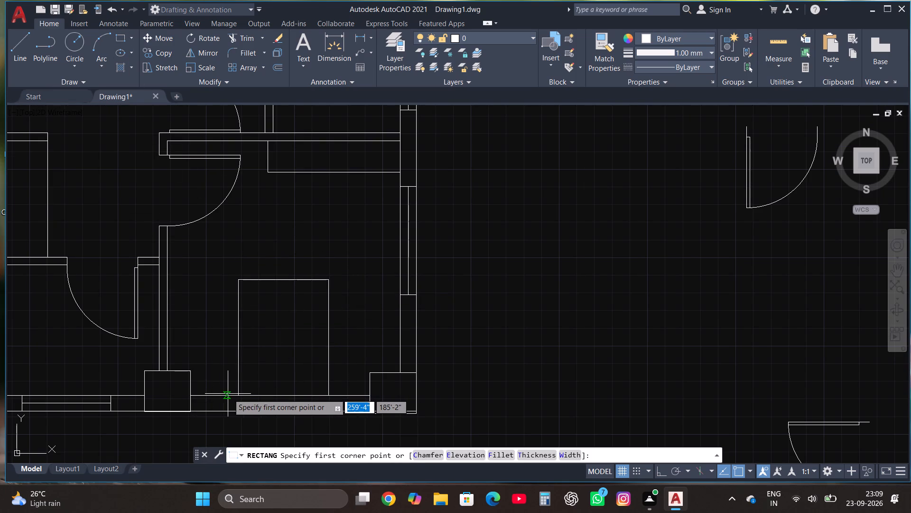
pyautogui.click(241, 394)
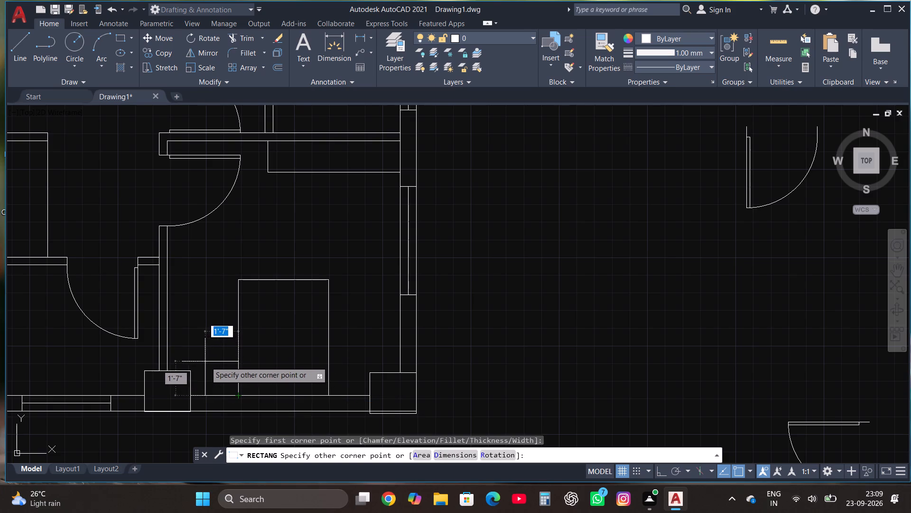
pyautogui.click(204, 361)
pyautogui.click(222, 359)
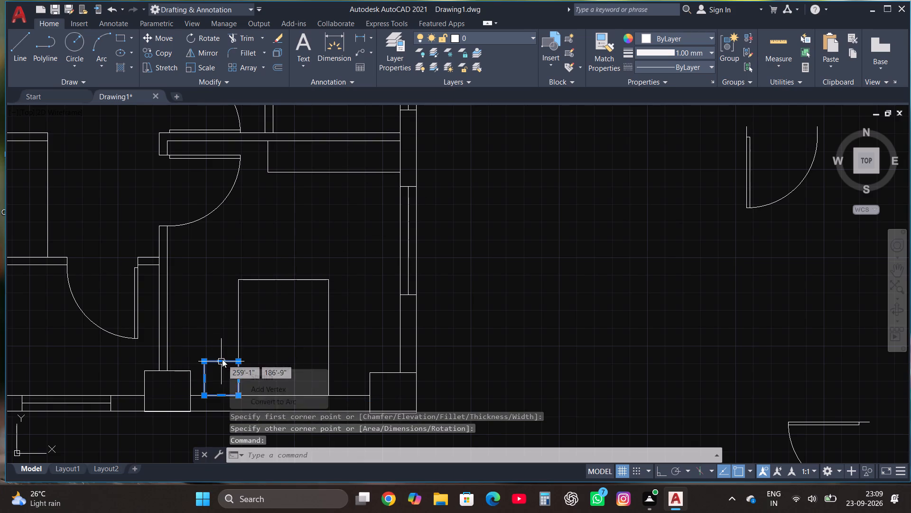
pyautogui.click(167, 56)
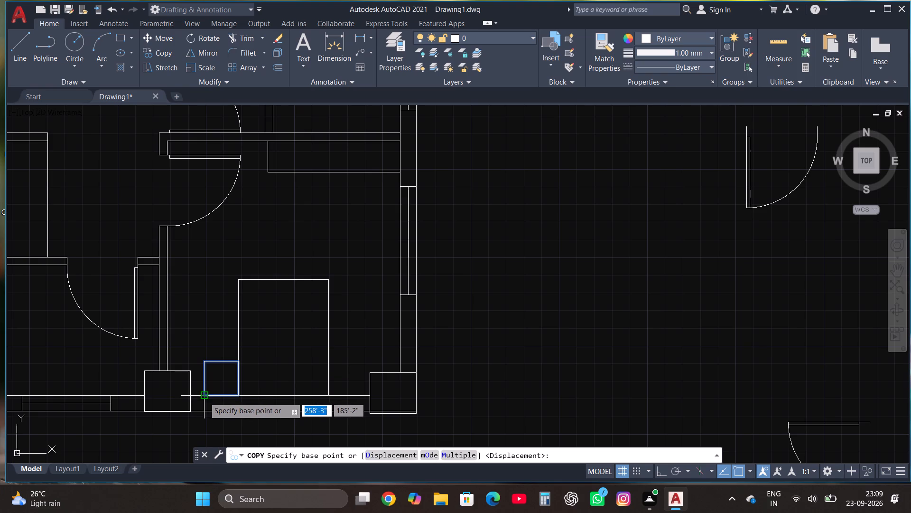
pyautogui.click(204, 397)
pyautogui.click(327, 396)
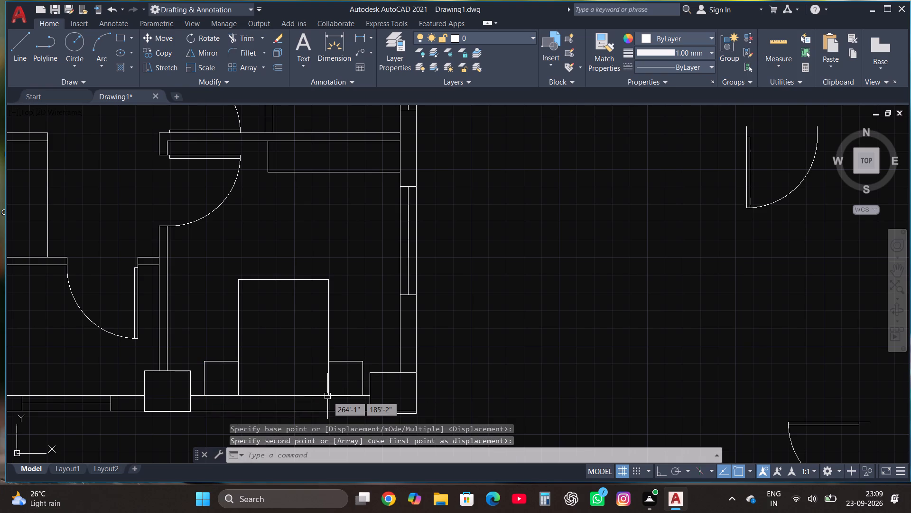
# Draw a pillow rectangle at the southwest end of the bed and copy it about 2'-0" straight east.
pyautogui.click(122, 40)
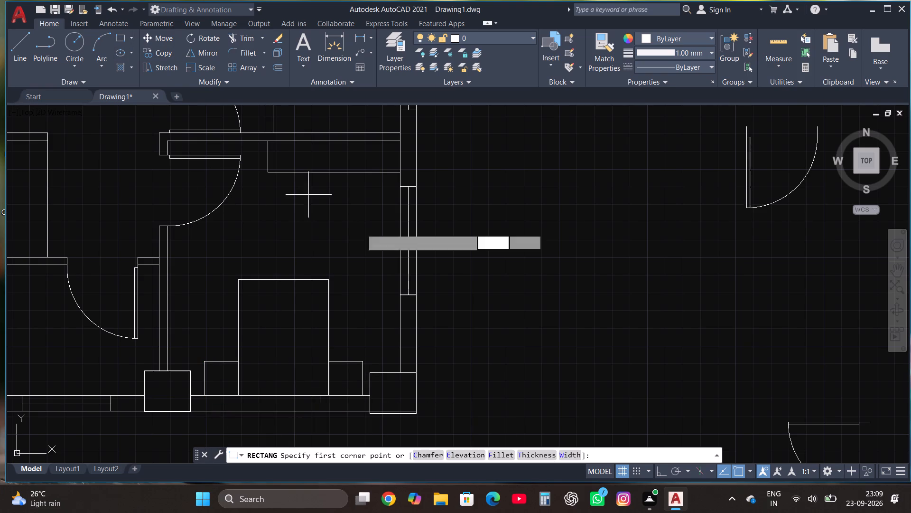
pyautogui.scroll(2, 261, 404)
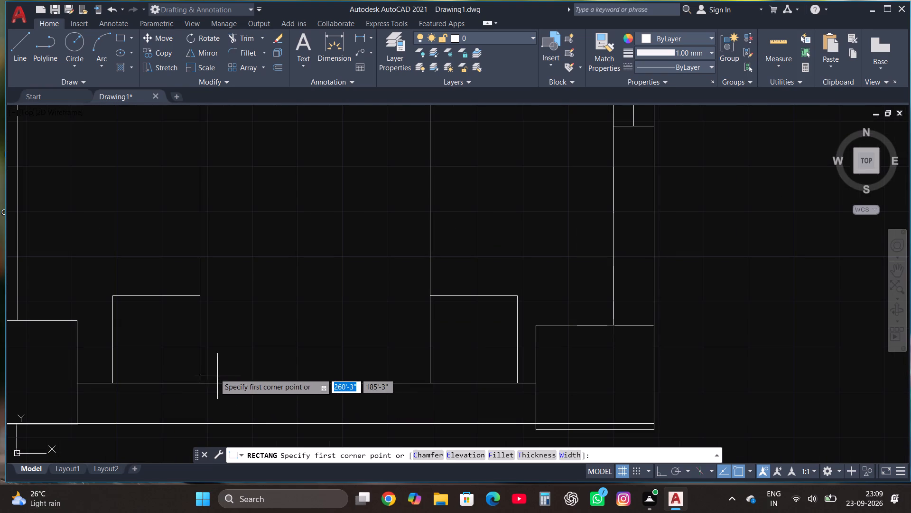
pyautogui.click(210, 364)
pyautogui.click(296, 308)
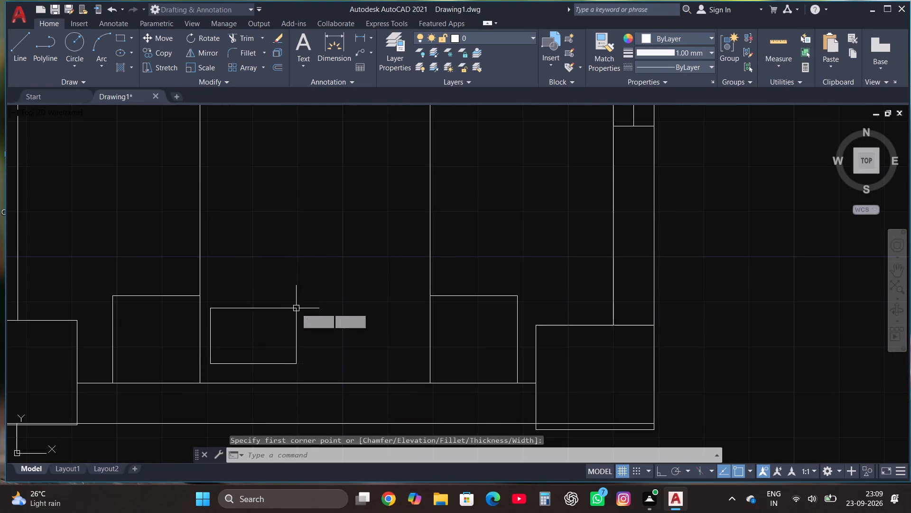
pyautogui.click(277, 308)
pyautogui.click(167, 50)
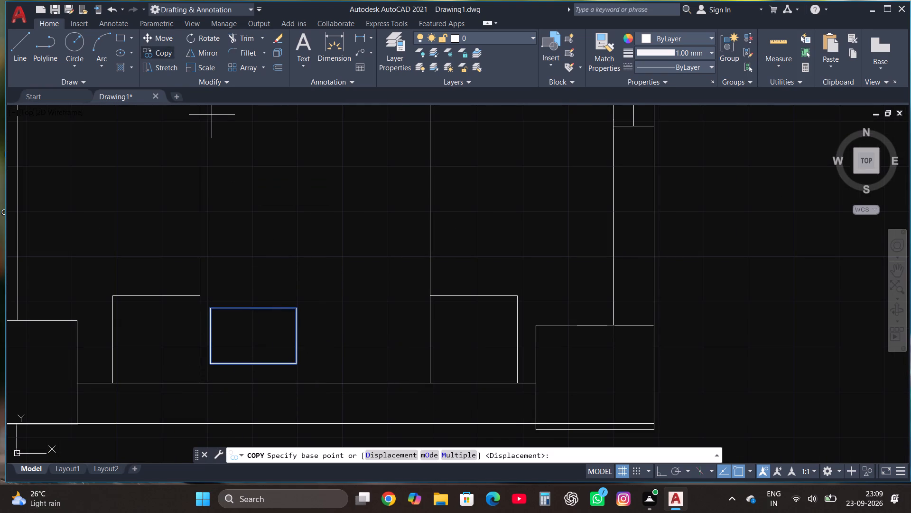
pyautogui.click(247, 331)
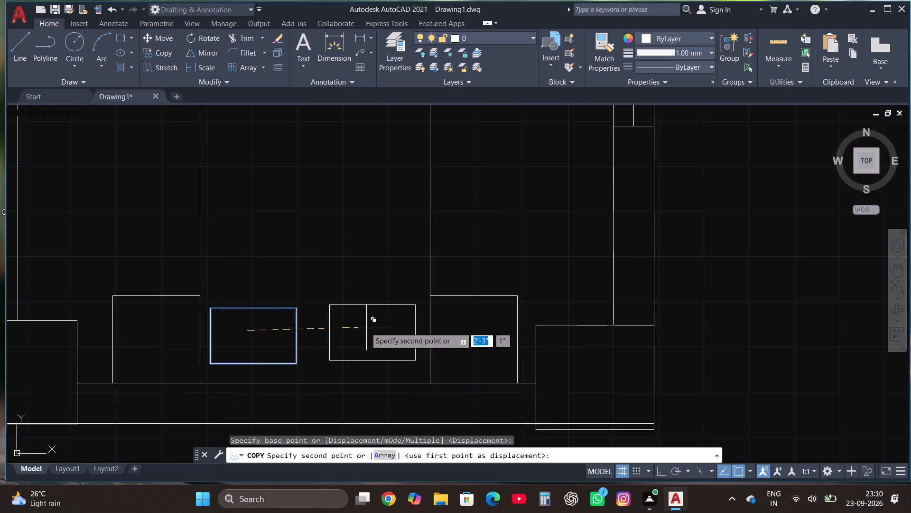
pyautogui.press('F8')
pyautogui.click(356, 332)
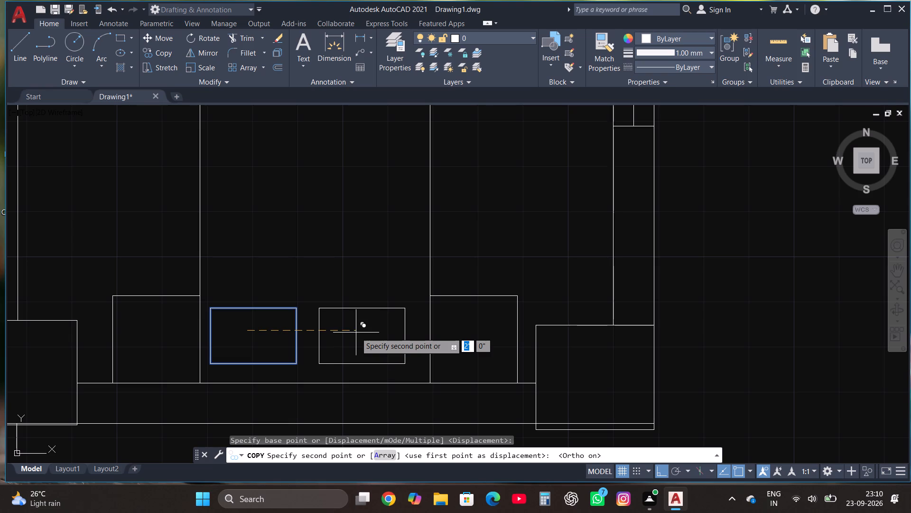
pyautogui.press('F8')
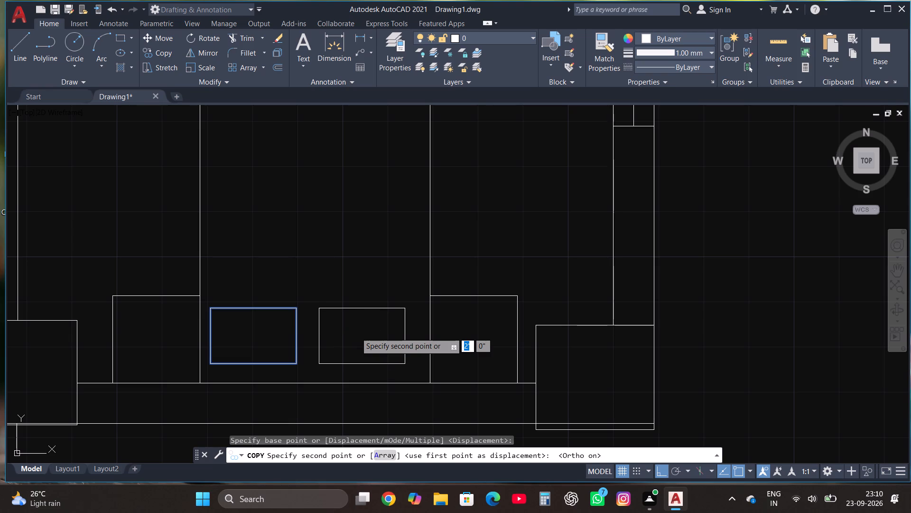
pyautogui.press('F8')
pyautogui.click(357, 333)
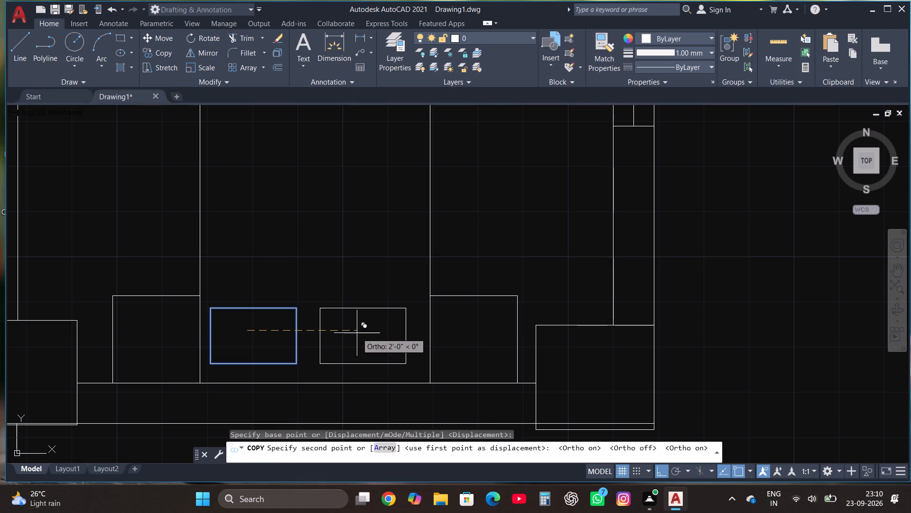
pyautogui.click(356, 332)
pyautogui.press('F8')
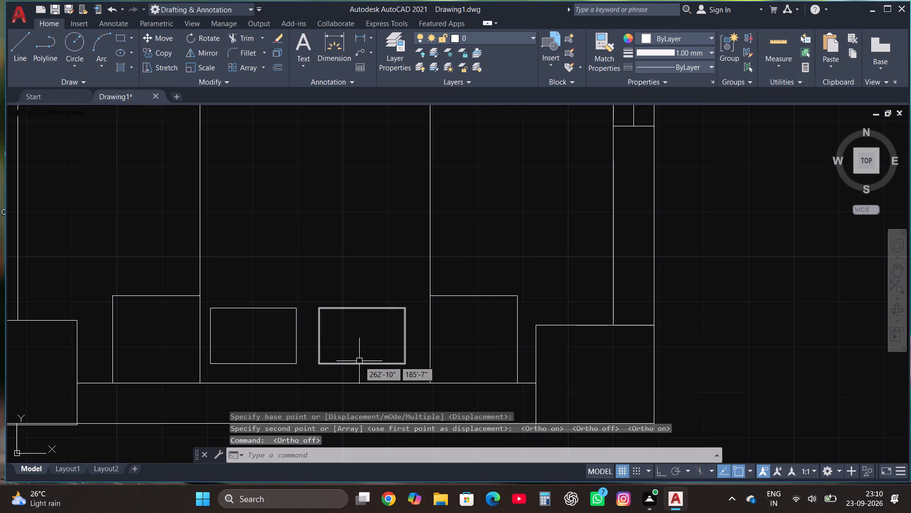
# Draw the blanket line above the pillows, about 3'-4" from the bed's west edge, ending in a triangular folded corner at the east edge.
pyautogui.scroll(-3, 359, 363)
pyautogui.scroll(1, 361, 348)
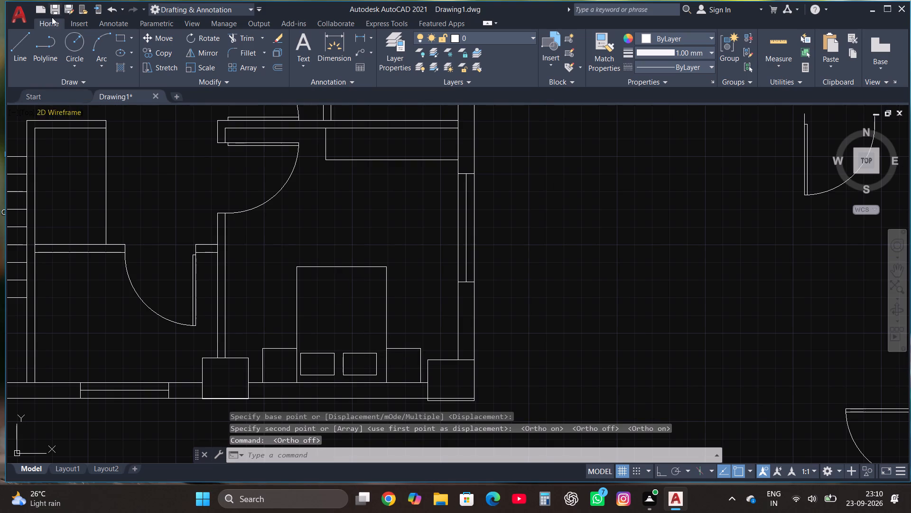
pyautogui.click(26, 42)
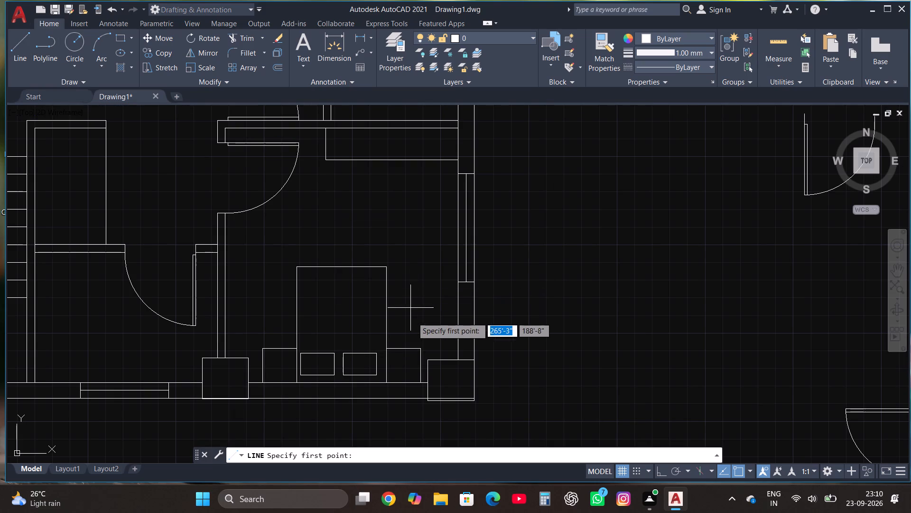
pyautogui.click(296, 332)
pyautogui.scroll(2, 356, 336)
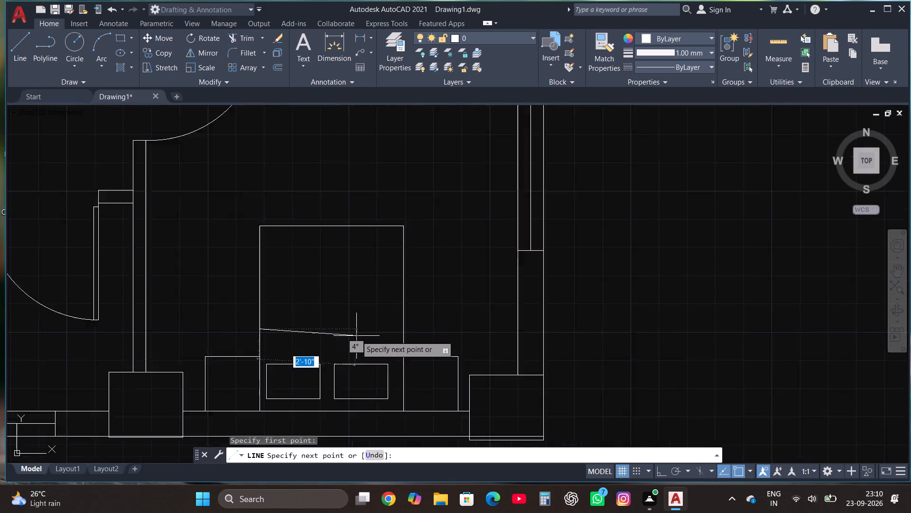
pyautogui.scroll(1, 356, 336)
pyautogui.press('F8')
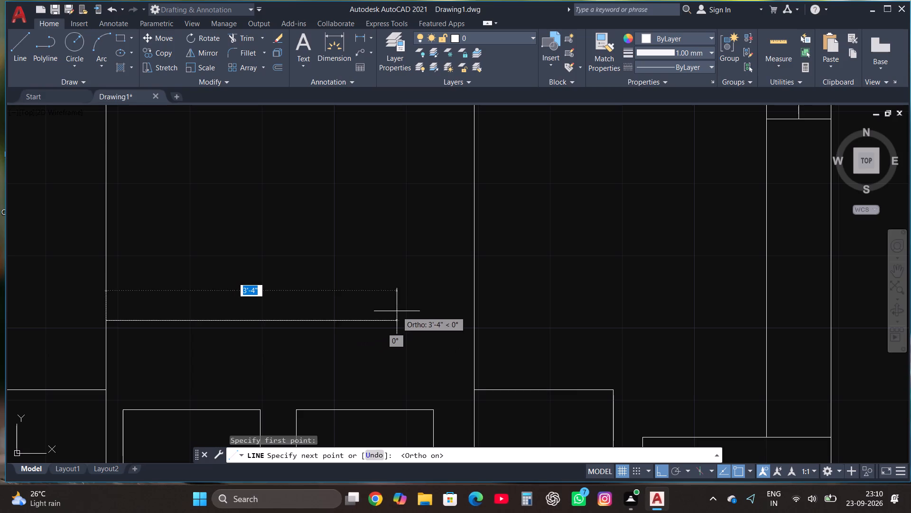
pyautogui.click(397, 311)
pyautogui.press('F8')
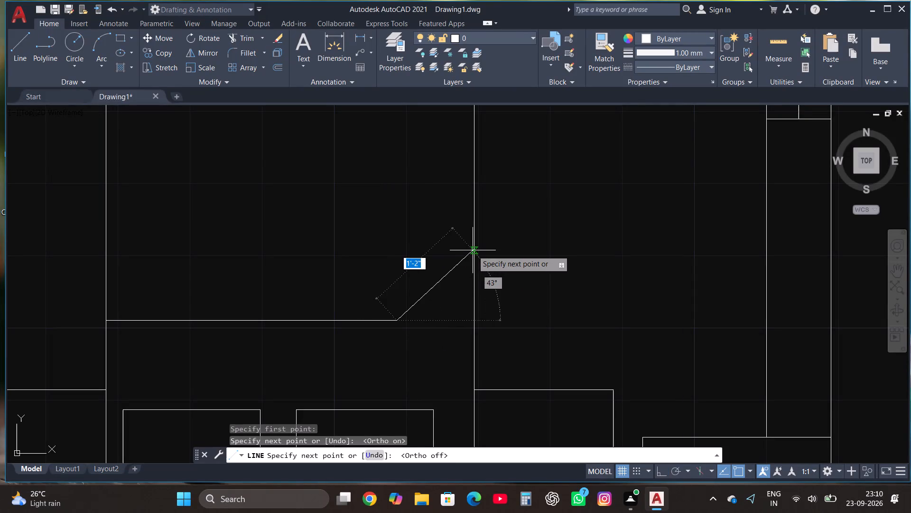
pyautogui.click(473, 250)
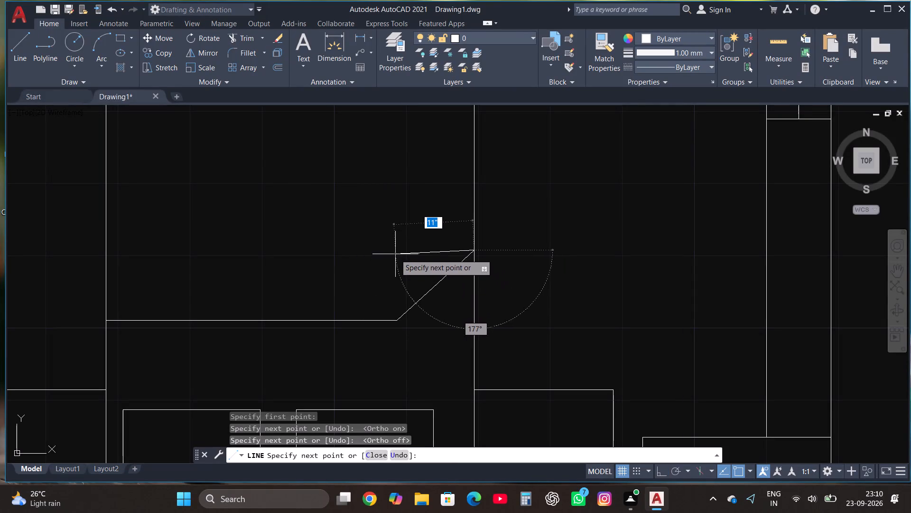
pyautogui.click(398, 251)
pyautogui.click(396, 318)
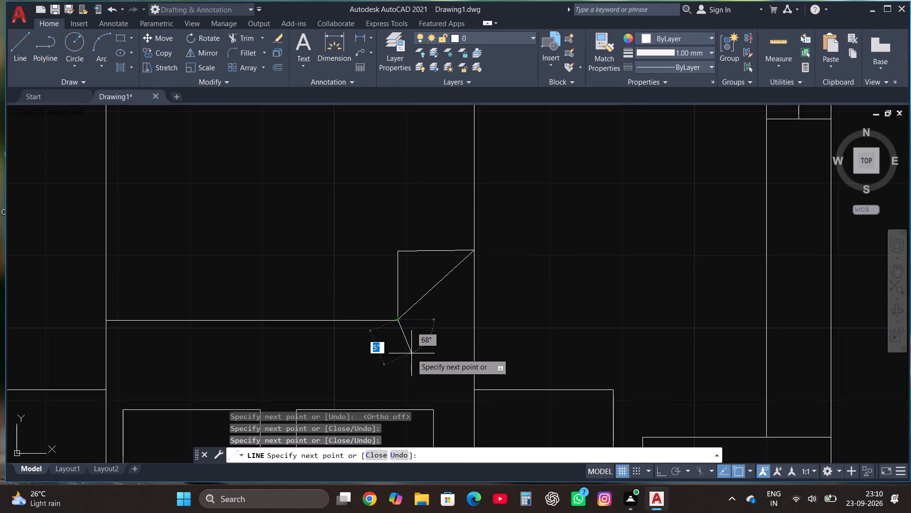
pyautogui.press('Escape')
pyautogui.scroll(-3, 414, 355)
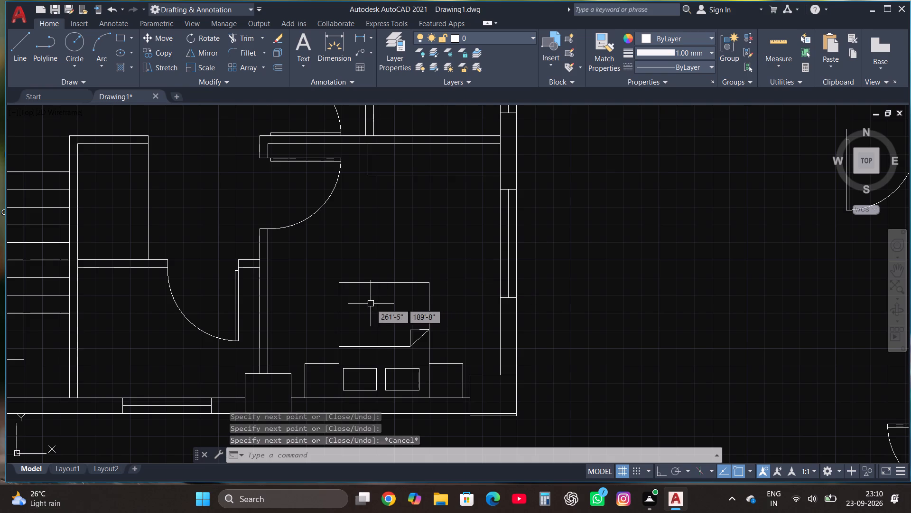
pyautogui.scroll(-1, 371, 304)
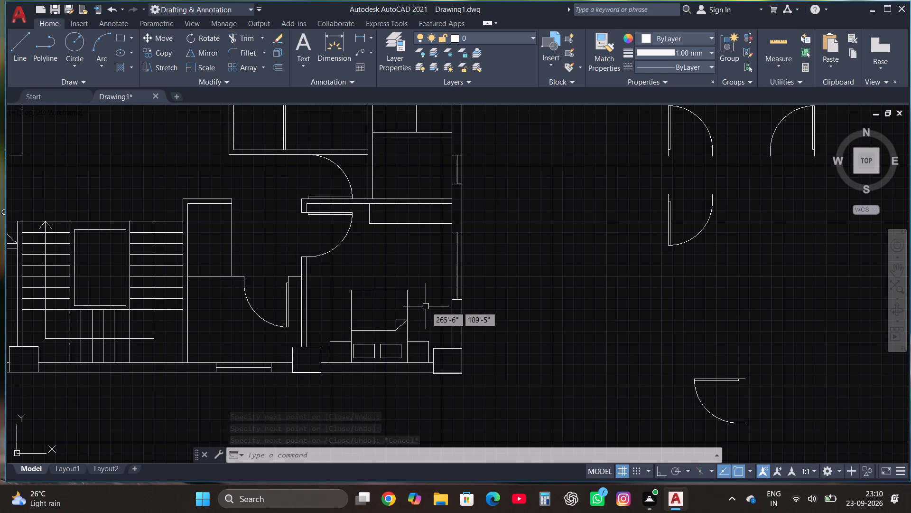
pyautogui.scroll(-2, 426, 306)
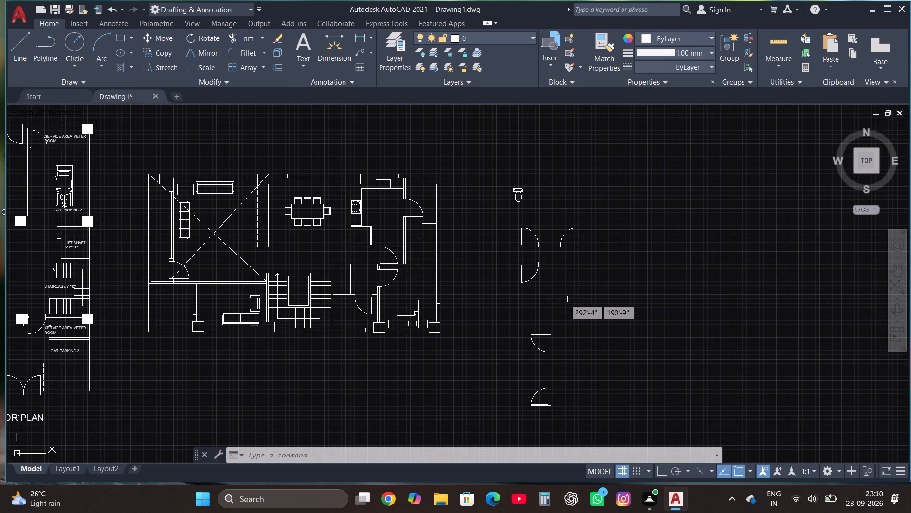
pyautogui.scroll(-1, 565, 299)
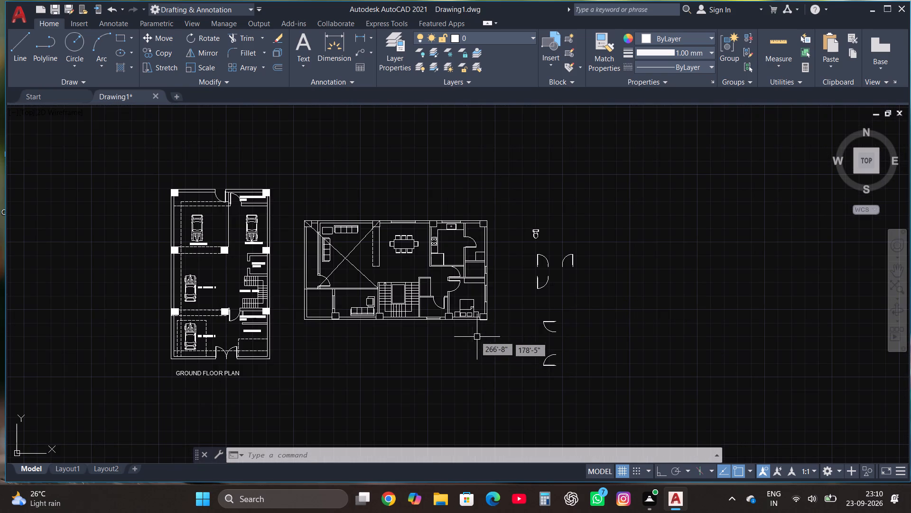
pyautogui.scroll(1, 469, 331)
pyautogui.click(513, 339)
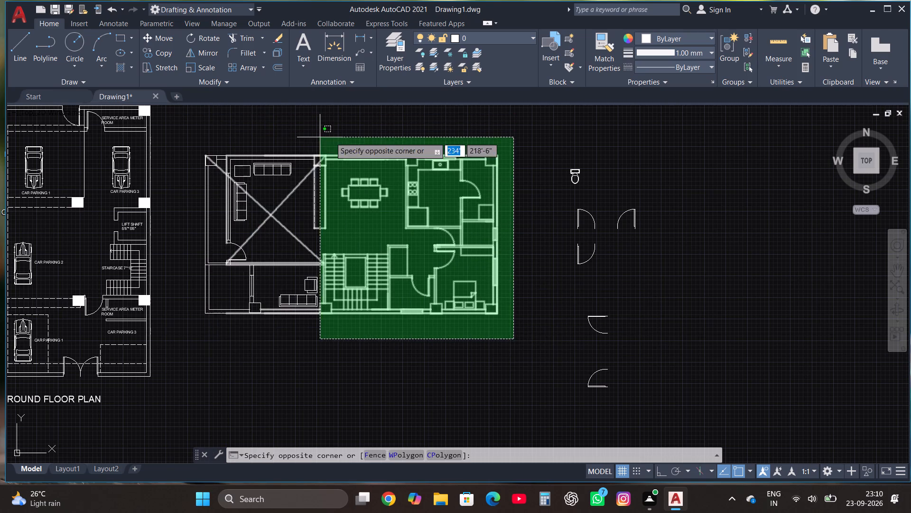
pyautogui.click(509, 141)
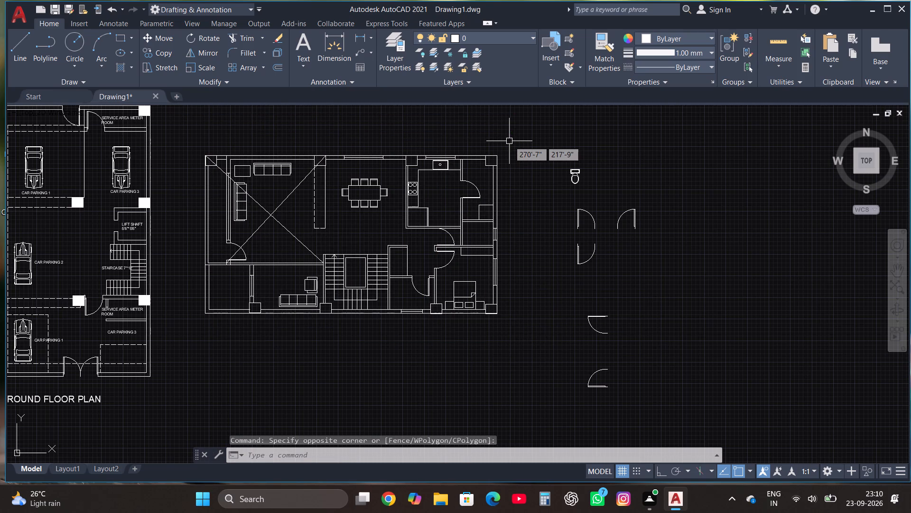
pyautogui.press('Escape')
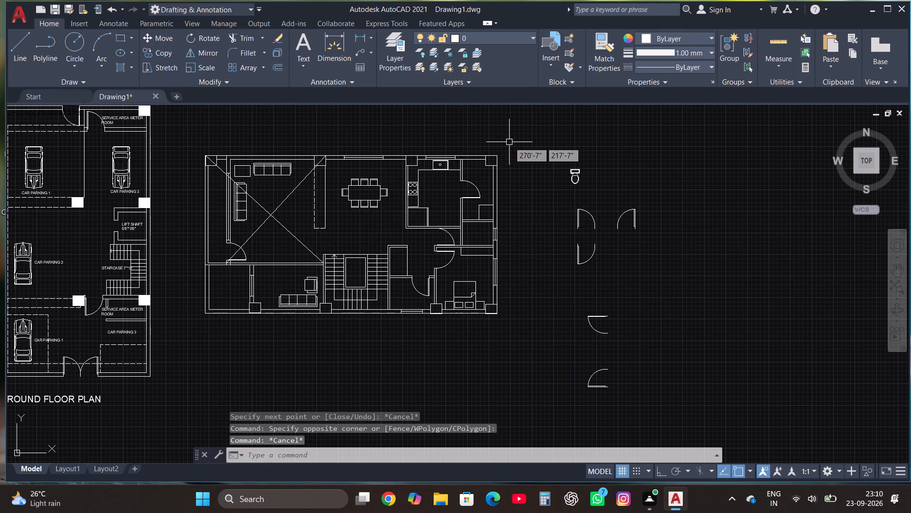
# Fill the four columns along the north wall of the upper floor plan with solid hatch.
pyautogui.write('HAT')
pyautogui.click(537, 164)
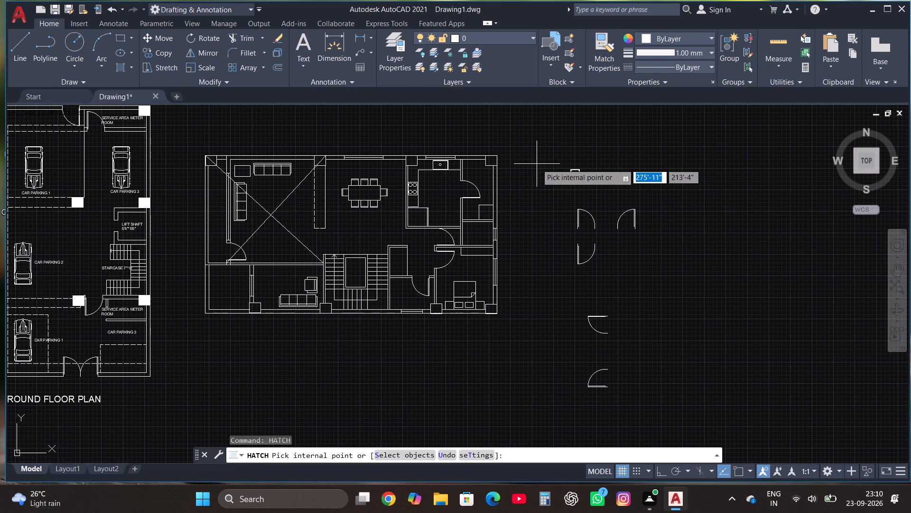
pyautogui.scroll(2, 492, 142)
pyautogui.click(486, 202)
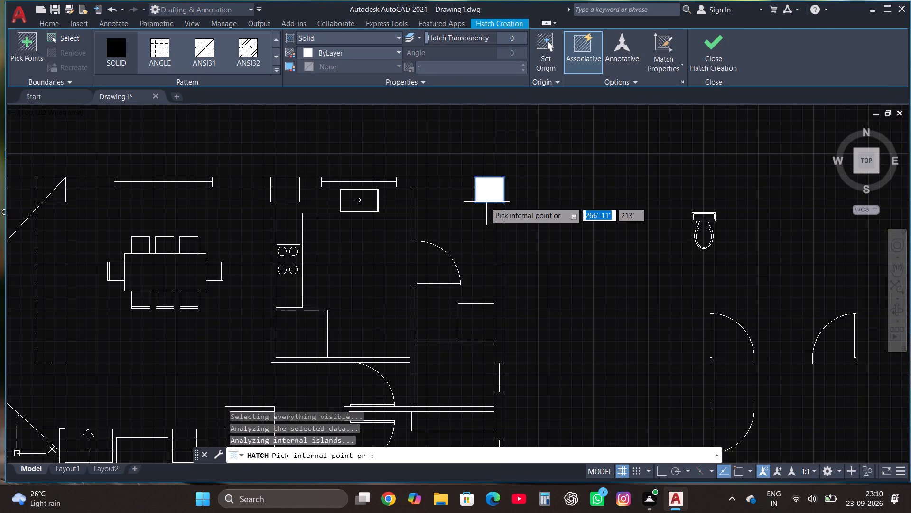
pyautogui.click(277, 191)
pyautogui.scroll(-2, 277, 191)
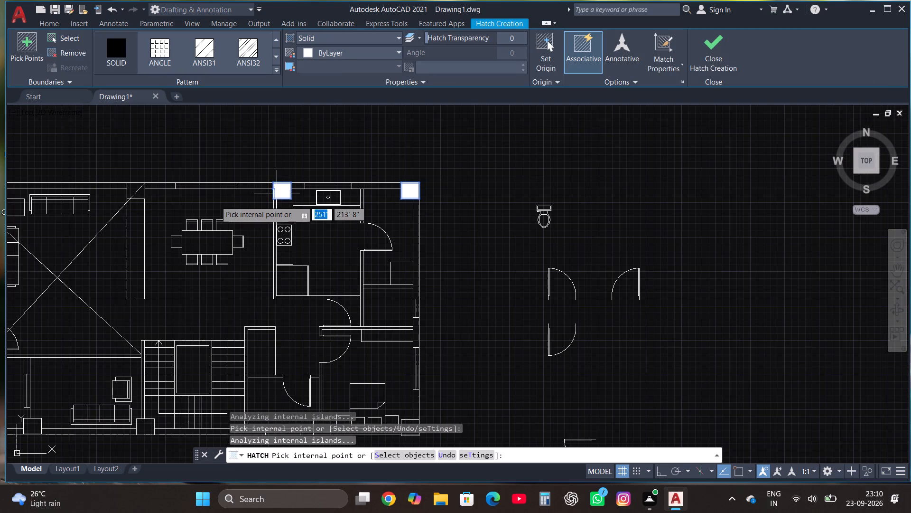
pyautogui.click(132, 191)
pyautogui.click(140, 195)
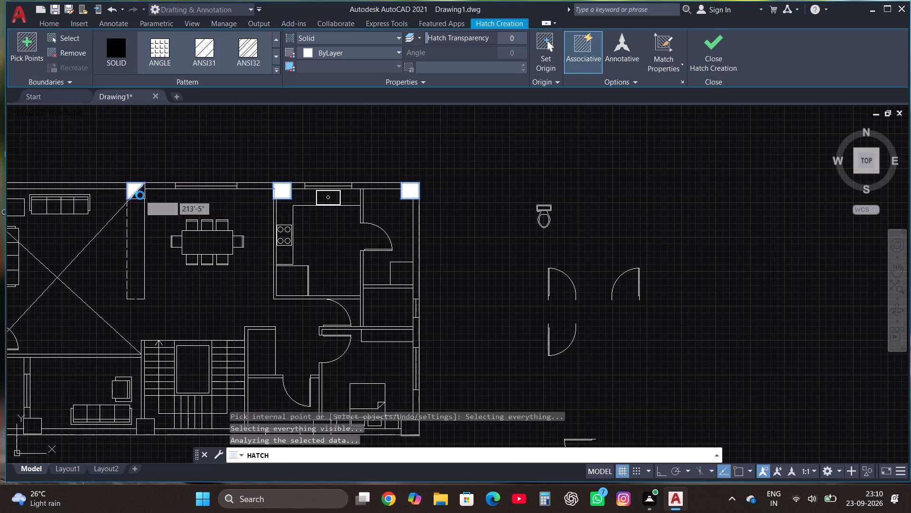
pyautogui.scroll(-2, 279, 226)
pyautogui.scroll(3, 155, 208)
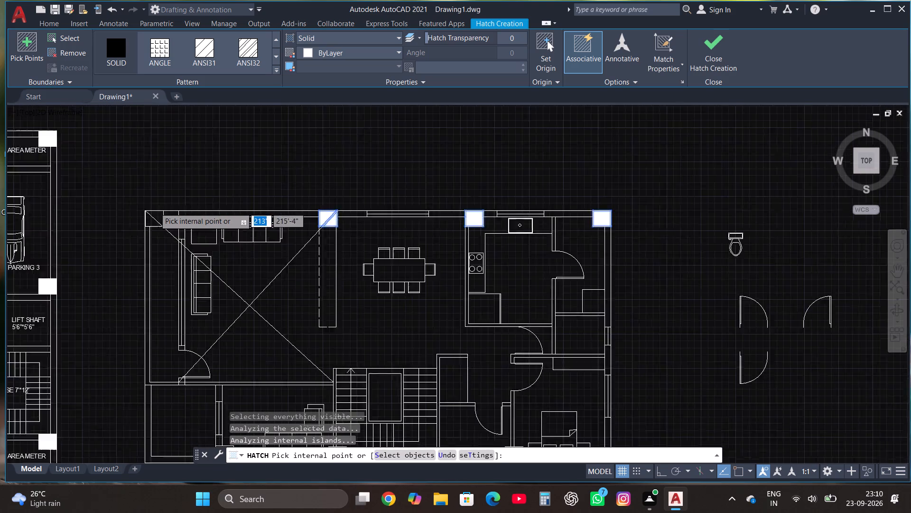
pyautogui.click(161, 224)
pyautogui.click(149, 230)
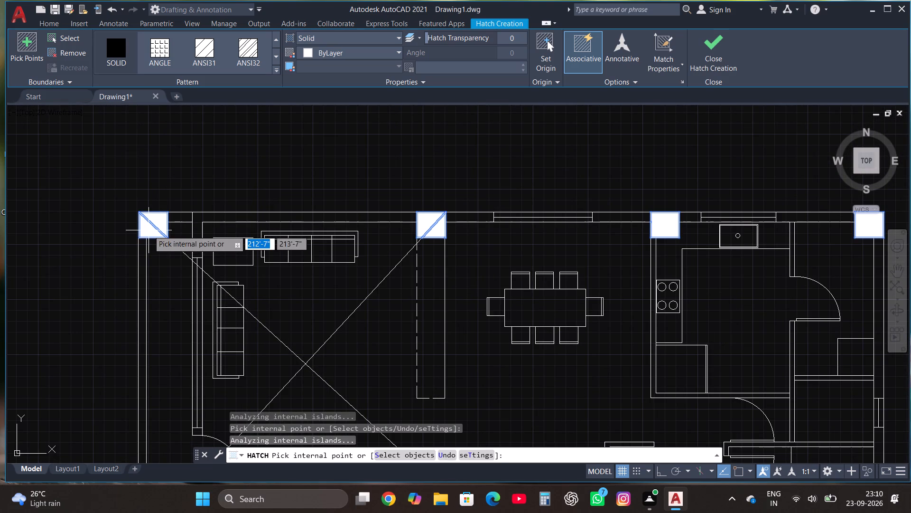
# Fill the four columns along the south wall of the upper floor plan with the same solid hatch and finish the hatch.
pyautogui.scroll(-3, 226, 216)
pyautogui.scroll(4, 235, 313)
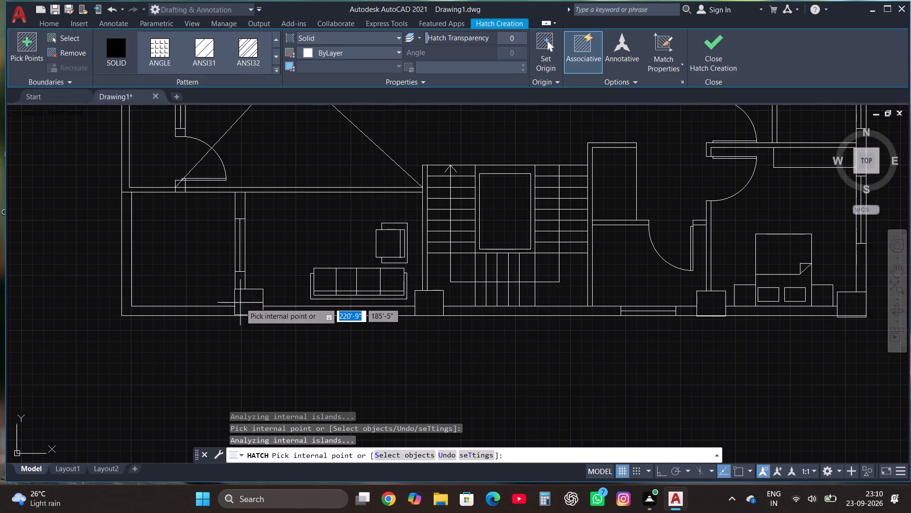
pyautogui.click(240, 303)
pyautogui.click(437, 308)
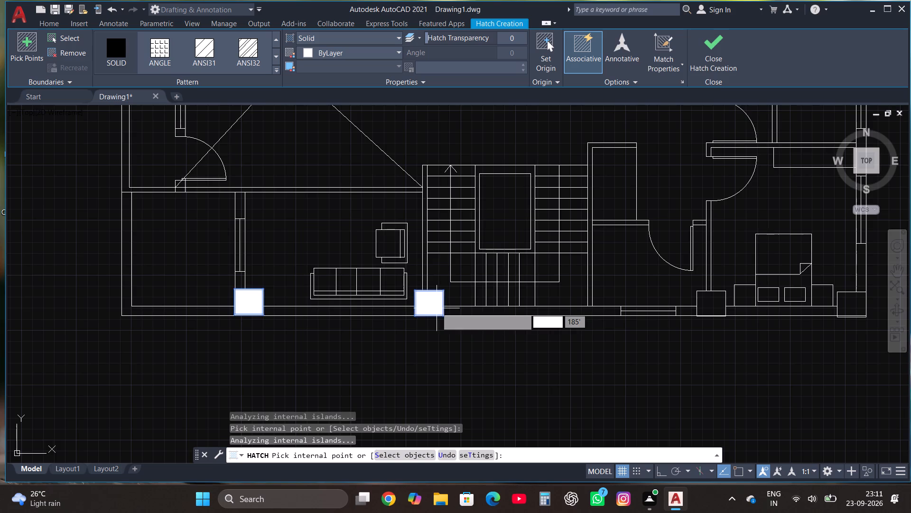
pyautogui.scroll(-1, 446, 317)
pyautogui.scroll(2, 639, 307)
pyautogui.click(600, 309)
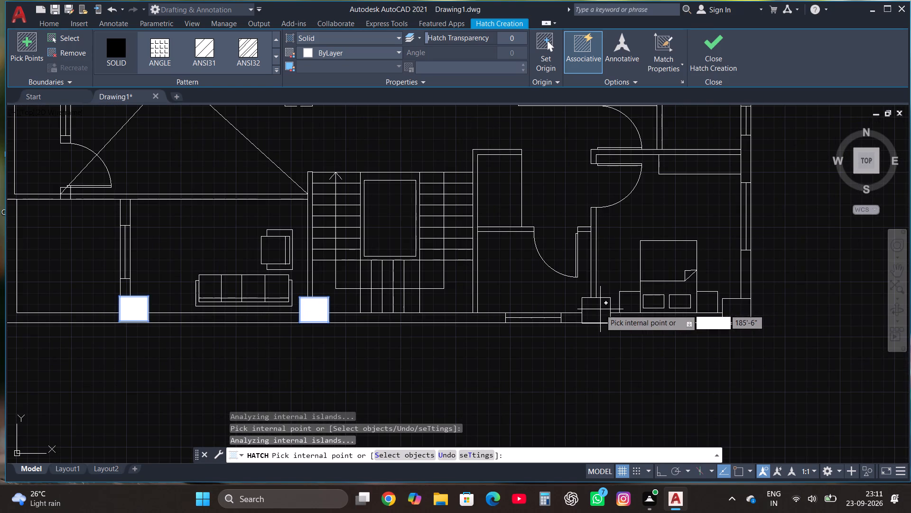
pyautogui.click(735, 314)
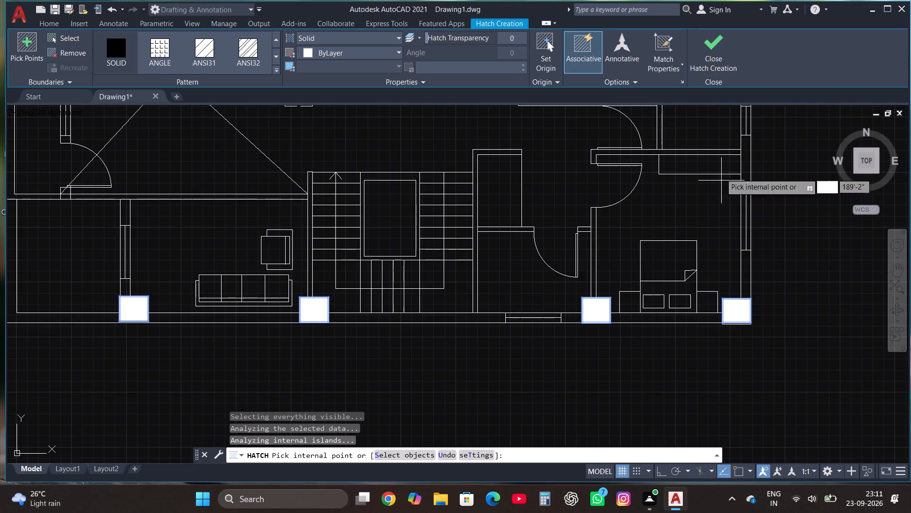
pyautogui.click(712, 52)
# Copy the entire furnished upper floor plan to the empty area directly south of the original.
pyautogui.scroll(-2, 441, 381)
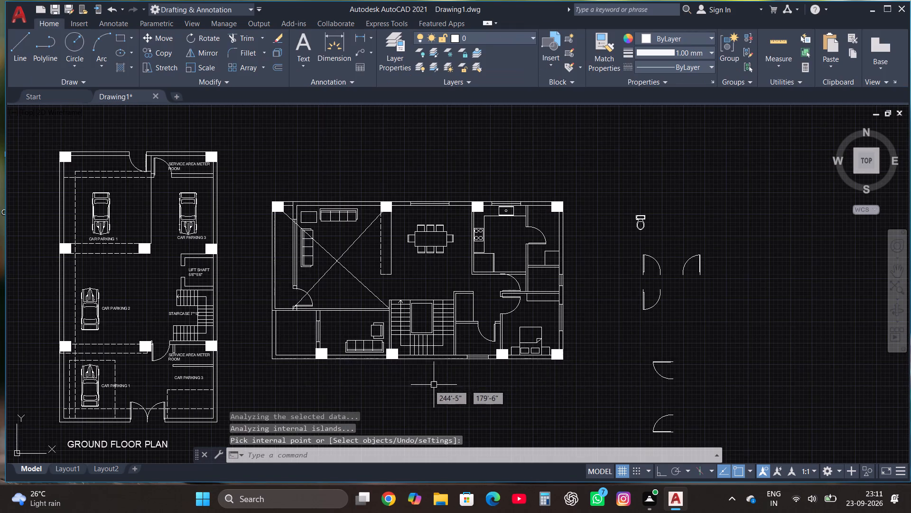
pyautogui.click(249, 385)
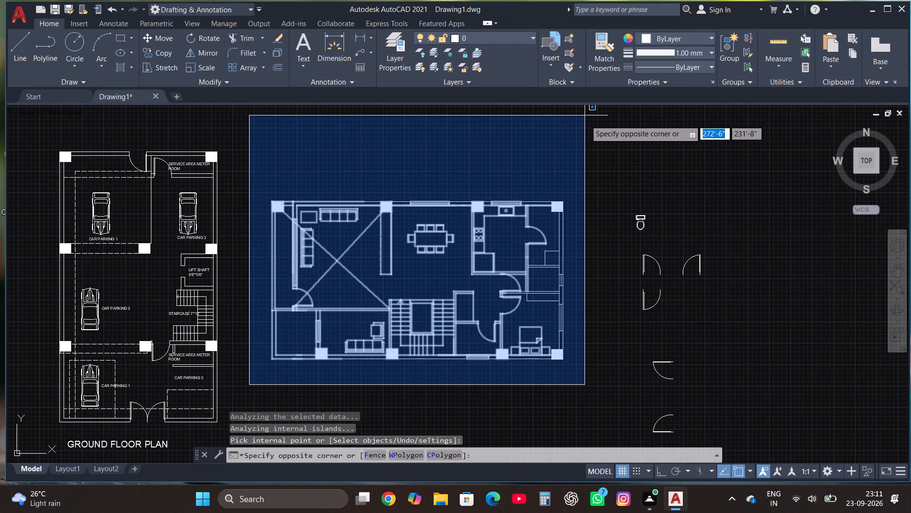
pyautogui.click(582, 141)
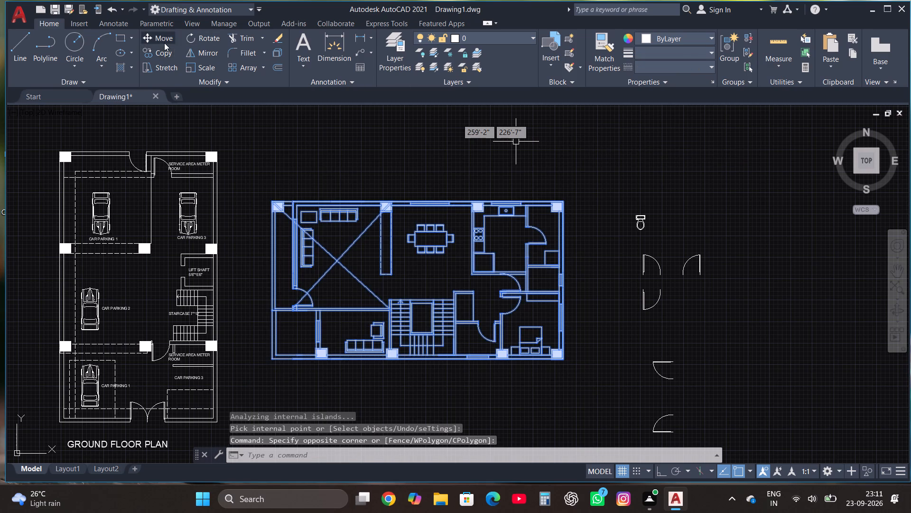
pyautogui.click(161, 55)
pyautogui.click(413, 285)
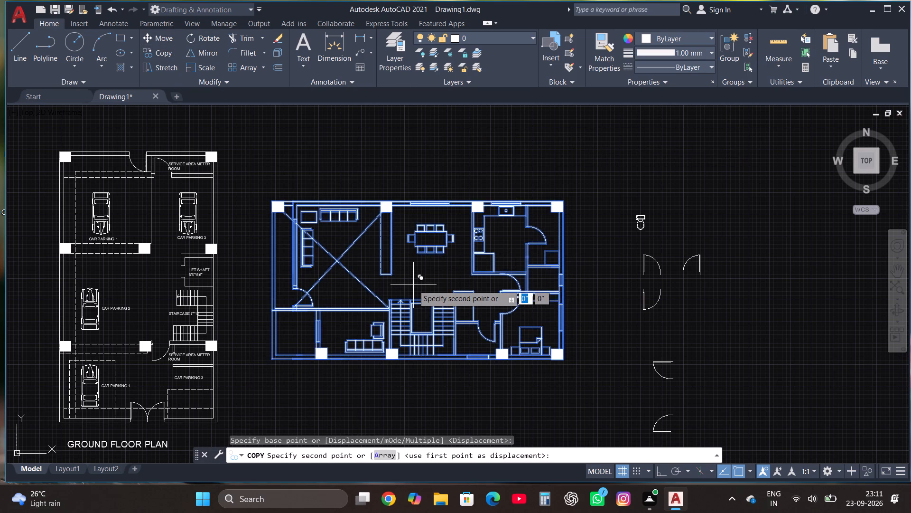
pyautogui.scroll(-3, 413, 285)
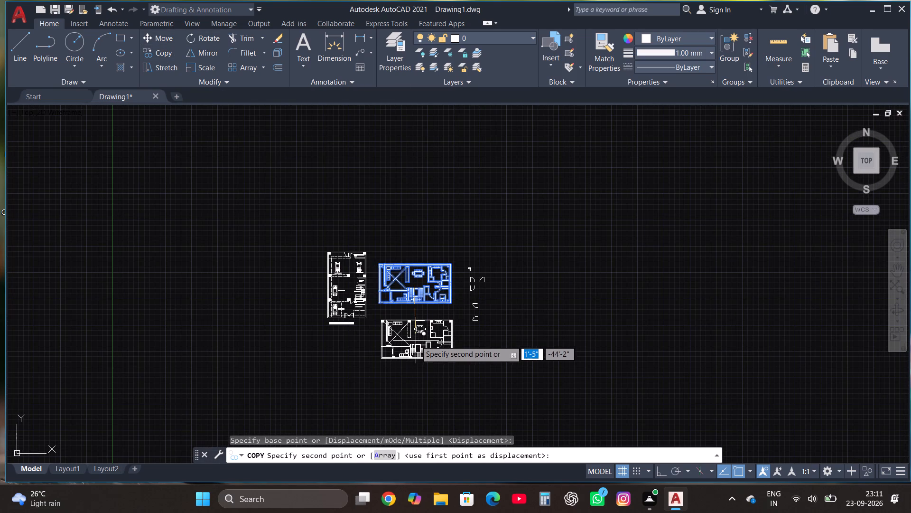
pyautogui.click(416, 341)
# Erase the kitchen and adjoining service room's interior walls, doors, counters, stove and sink from the northeast part of the copied plan.
pyautogui.scroll(2, 418, 347)
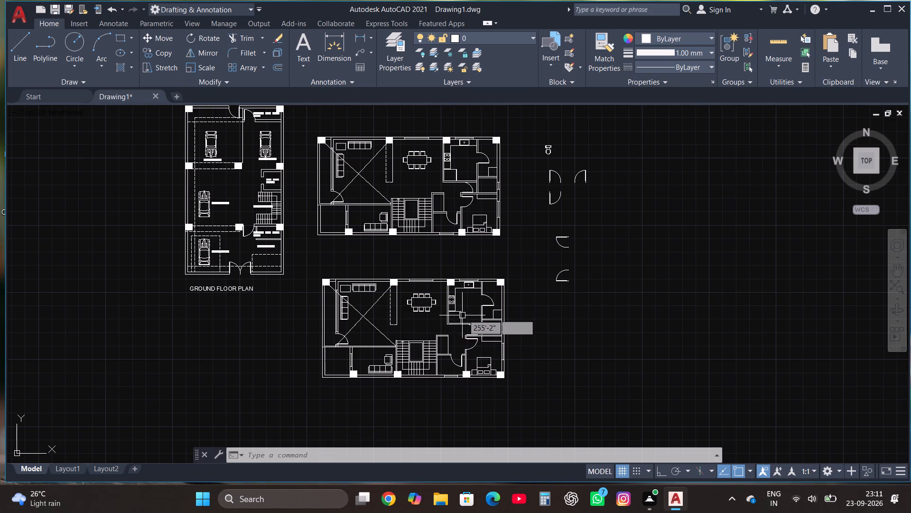
pyautogui.scroll(2, 469, 323)
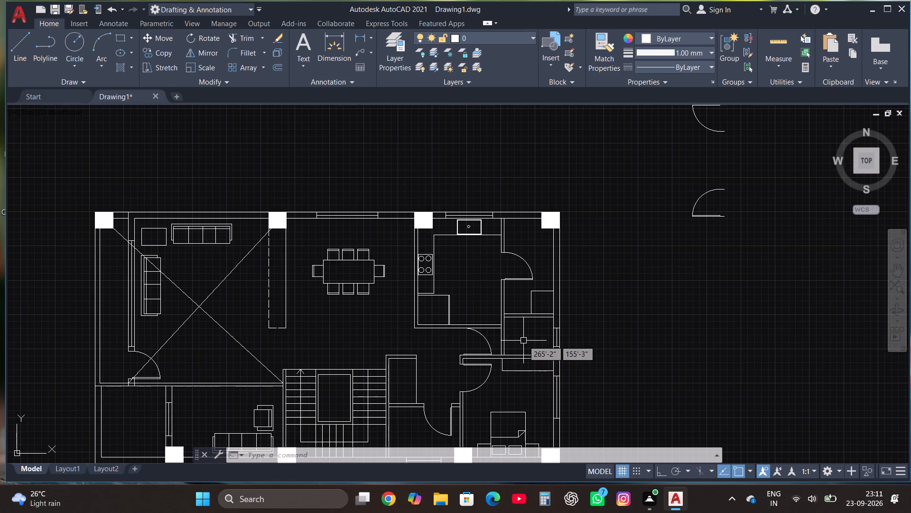
pyautogui.click(546, 343)
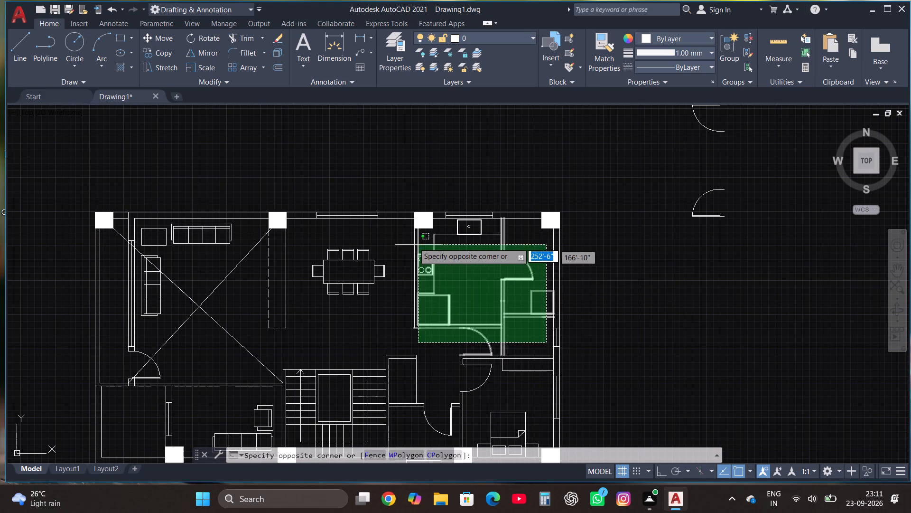
pyautogui.click(403, 237)
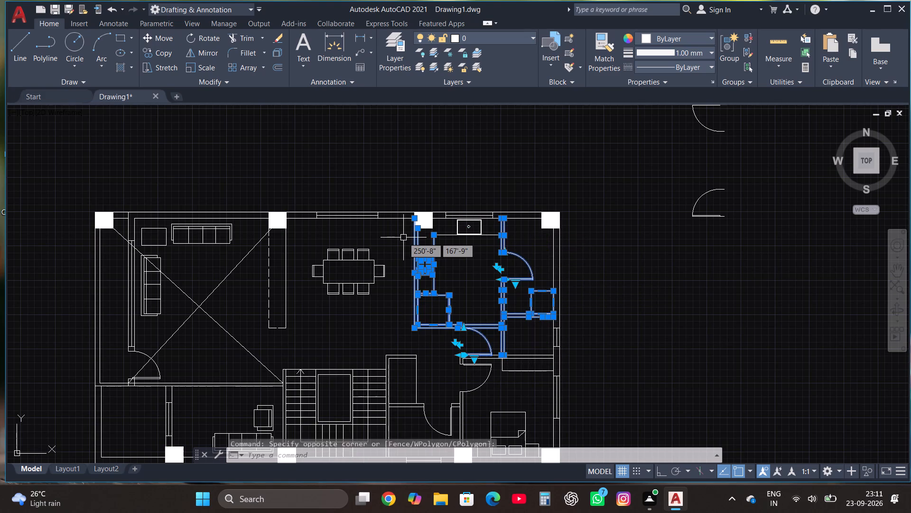
pyautogui.press('Delete')
pyautogui.click(502, 249)
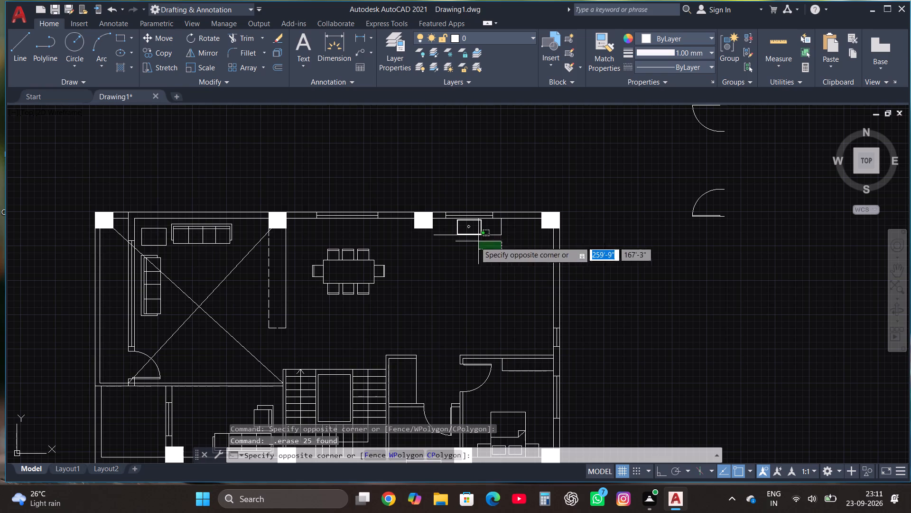
pyautogui.click(459, 226)
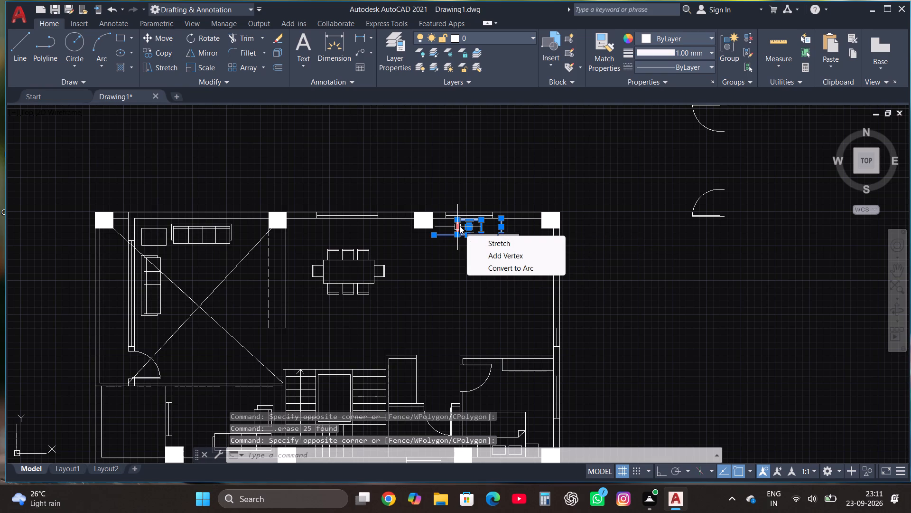
pyautogui.press('Delete')
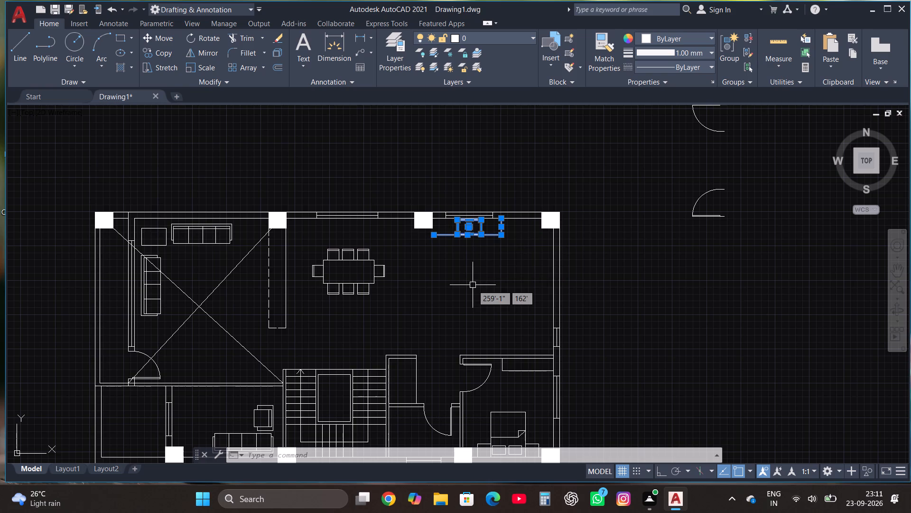
pyautogui.press('Delete')
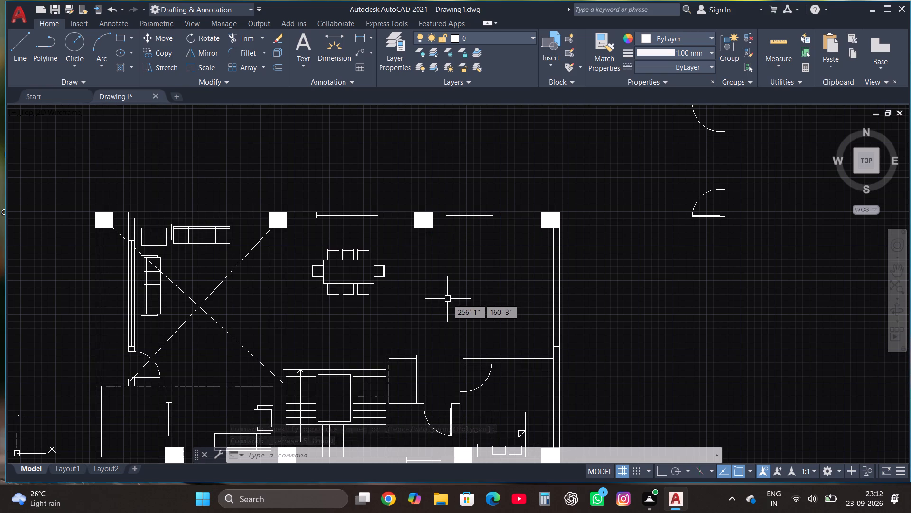
# Erase the staircase, including its treads, central well and direction arrow, from the copied plan.
pyautogui.scroll(-1, 558, 278)
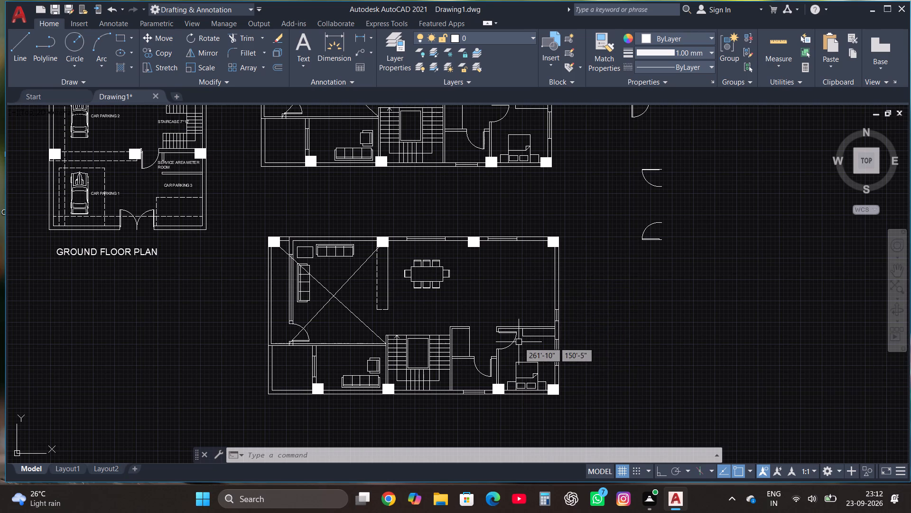
pyautogui.scroll(1, 519, 342)
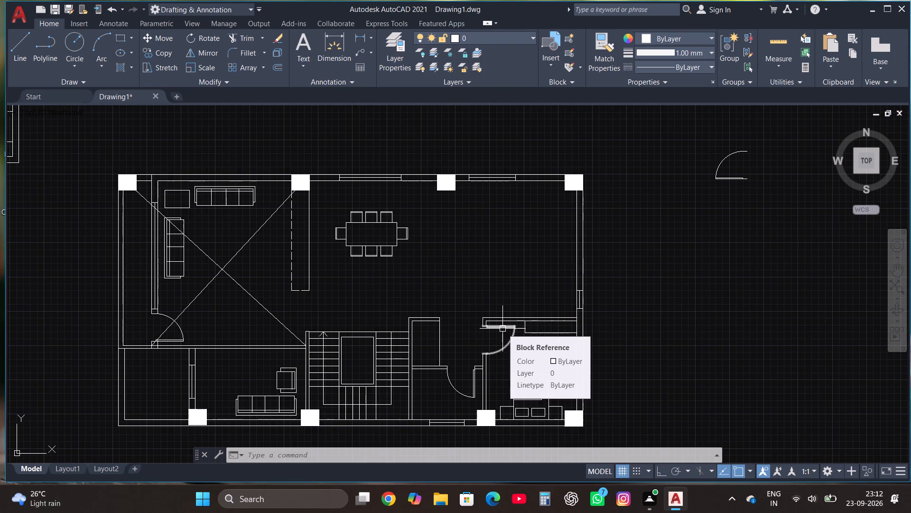
pyautogui.scroll(-1, 485, 350)
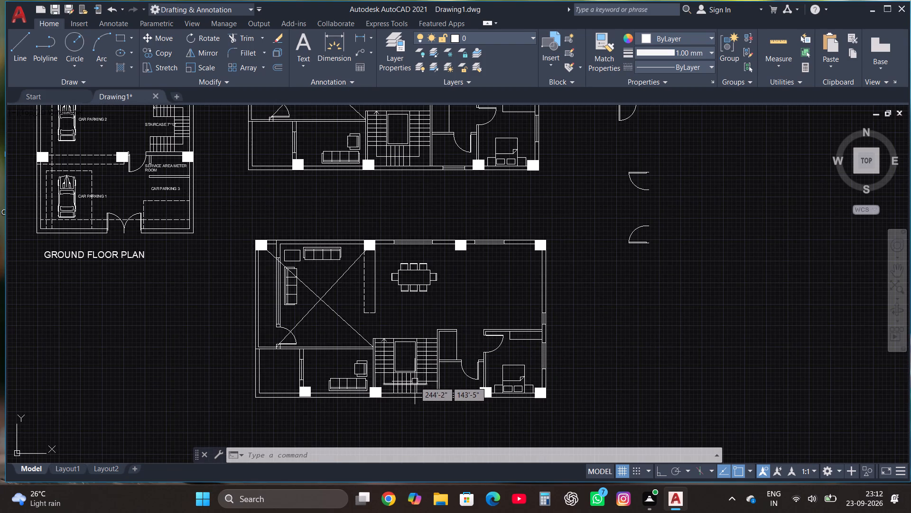
pyautogui.scroll(2, 415, 381)
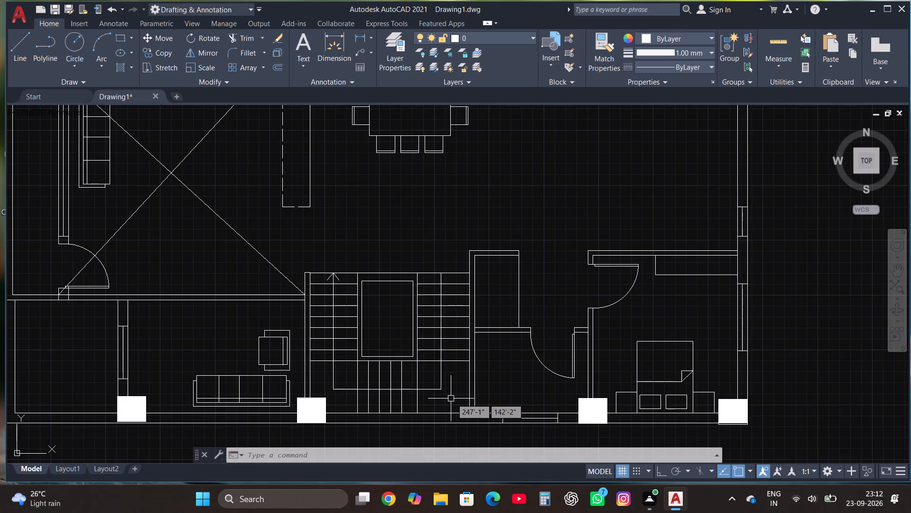
pyautogui.click(452, 399)
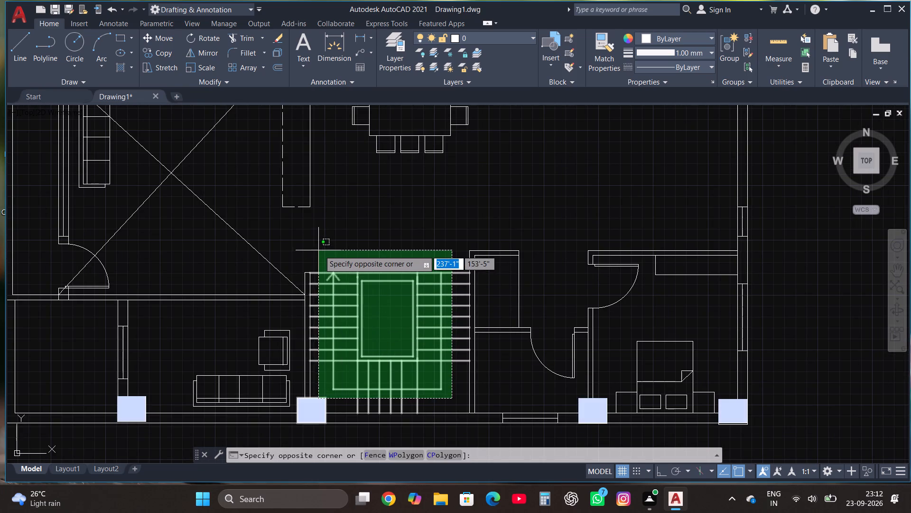
pyautogui.click(332, 250)
pyautogui.press('Delete')
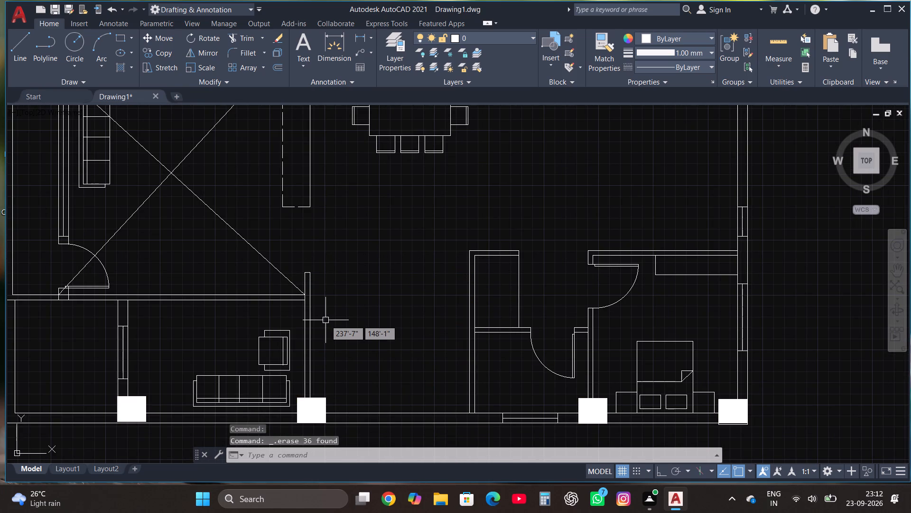
# Erase the double-line wall separating the large northwest living room from the southwest rooms in the copied plan.
pyautogui.scroll(-2, 333, 334)
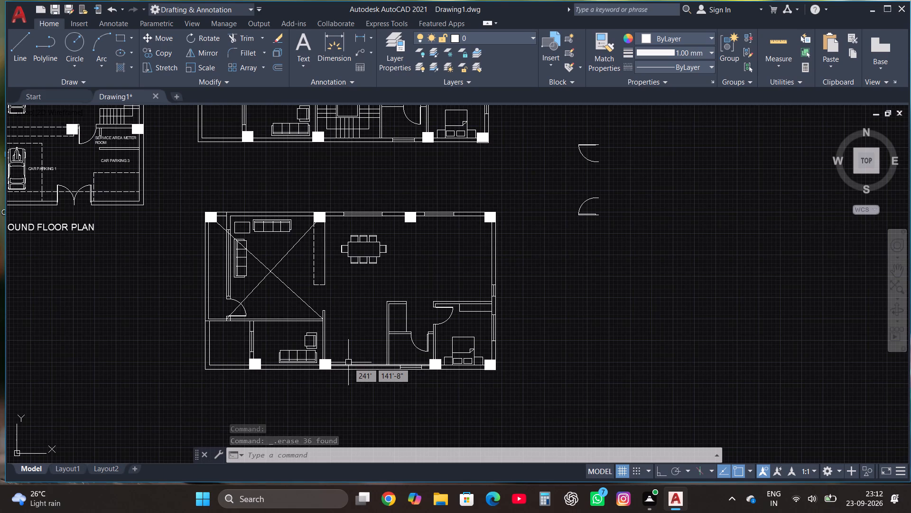
pyautogui.click(269, 330)
pyautogui.click(260, 318)
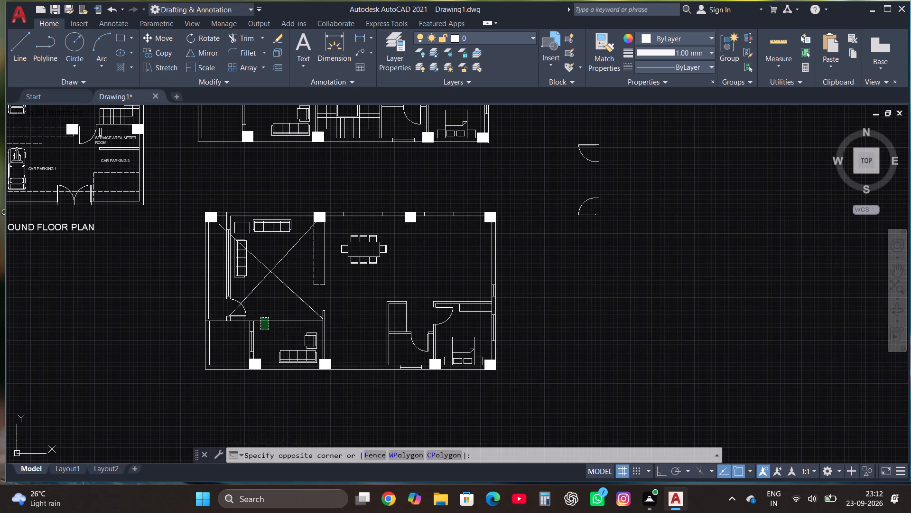
pyautogui.press('Delete')
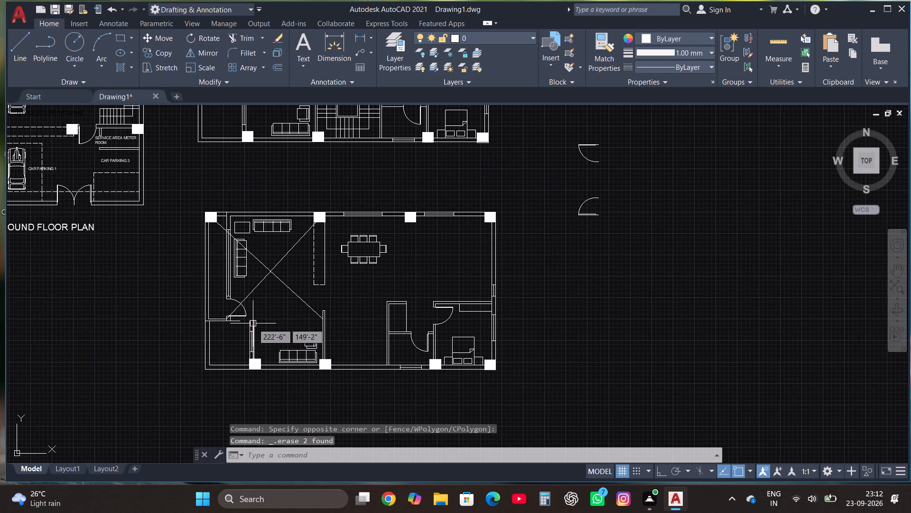
pyautogui.click(220, 326)
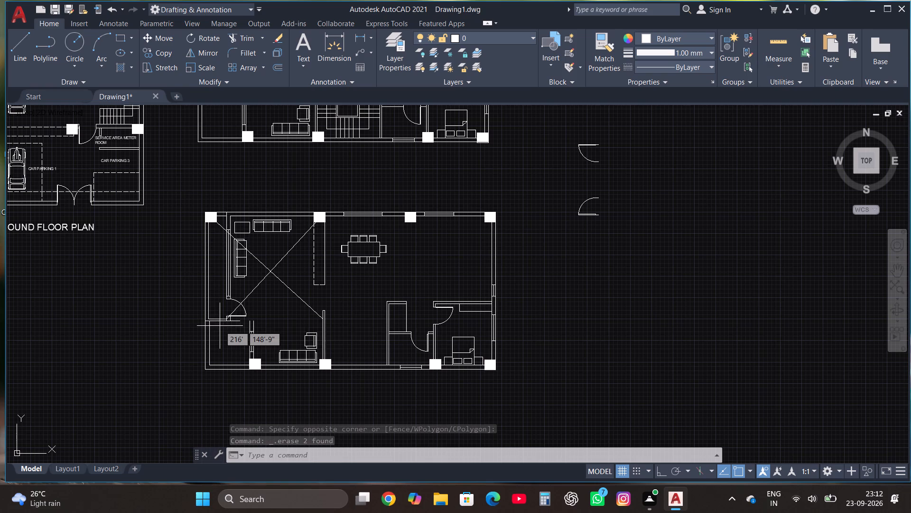
pyautogui.click(217, 314)
pyautogui.press('Delete')
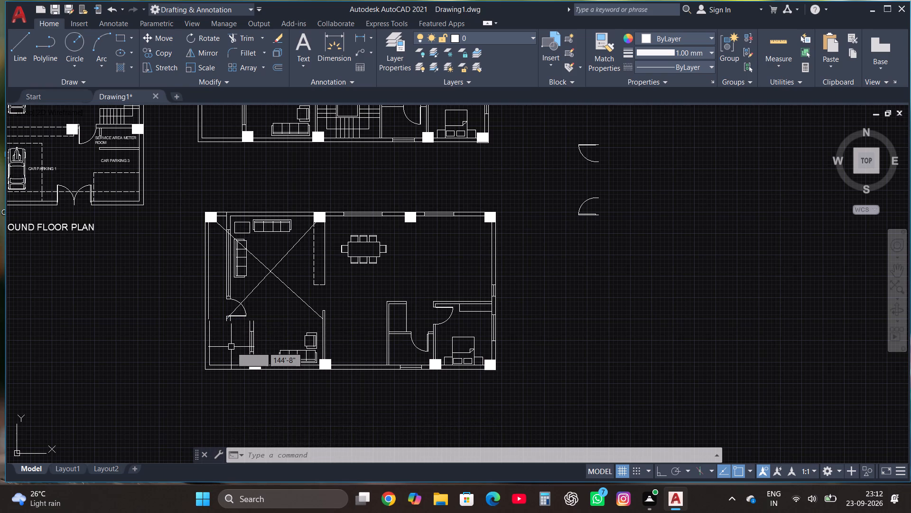
# Erase the two crossing diagonal lines from the northwest living room of the copied plan.
pyautogui.moveTo(287, 315); pyautogui.dragTo(284, 310)
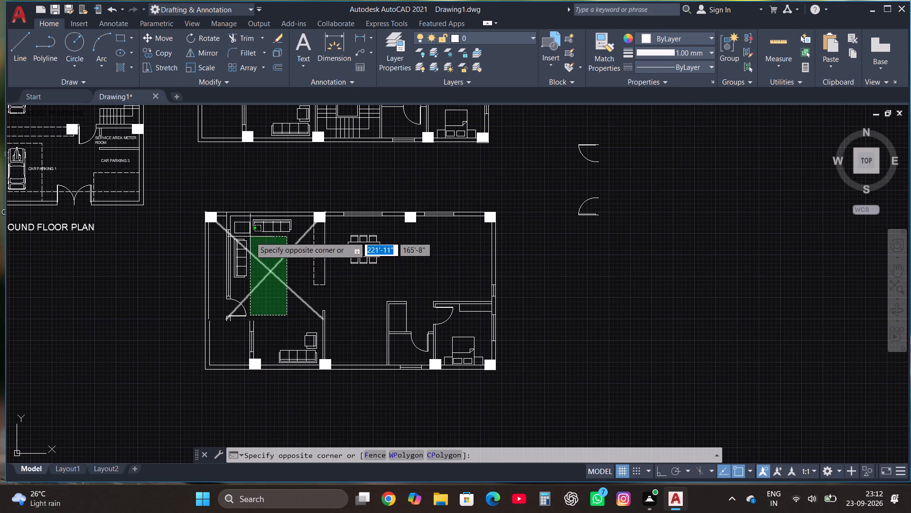
pyautogui.click(250, 237)
pyautogui.press('Delete')
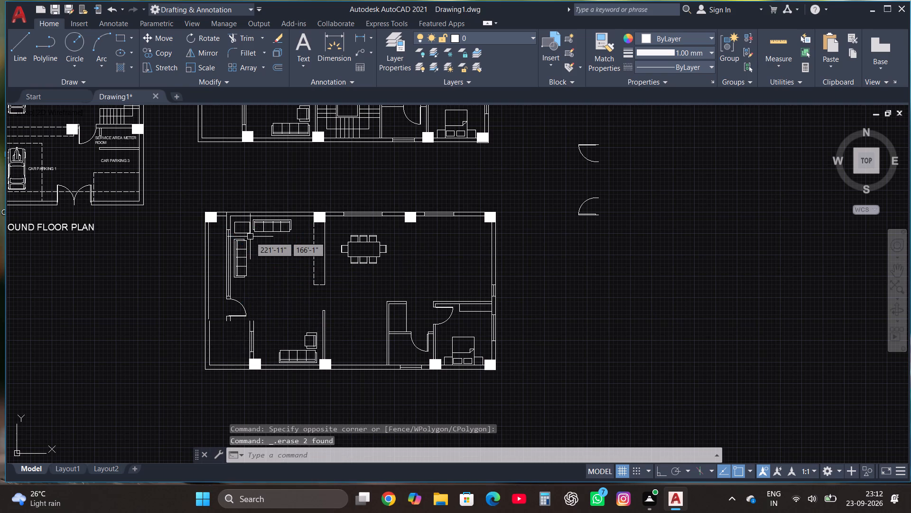
# Erase both sofas and the corner side table, including leftover cushion lines, from the copied plan's northwest living room.
pyautogui.scroll(-1, 253, 241)
pyautogui.scroll(2, 262, 209)
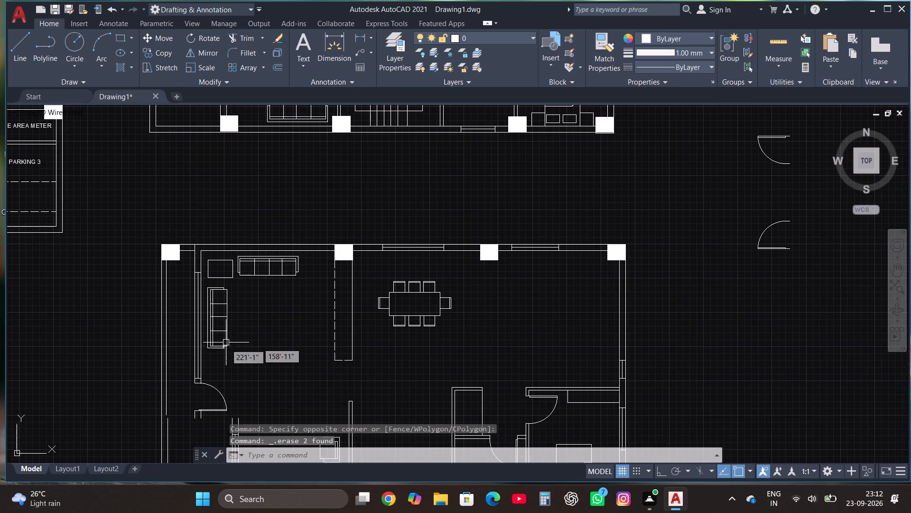
pyautogui.click(242, 354)
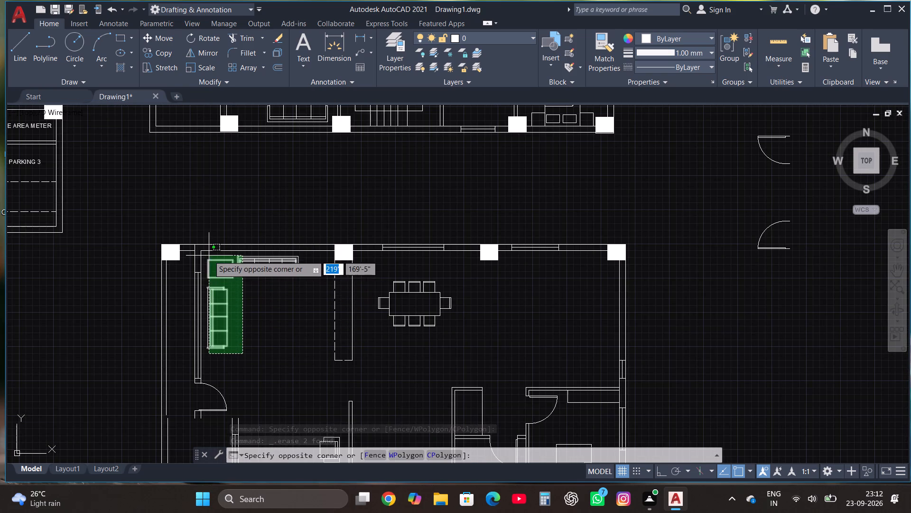
pyautogui.click(209, 256)
pyautogui.press('Delete')
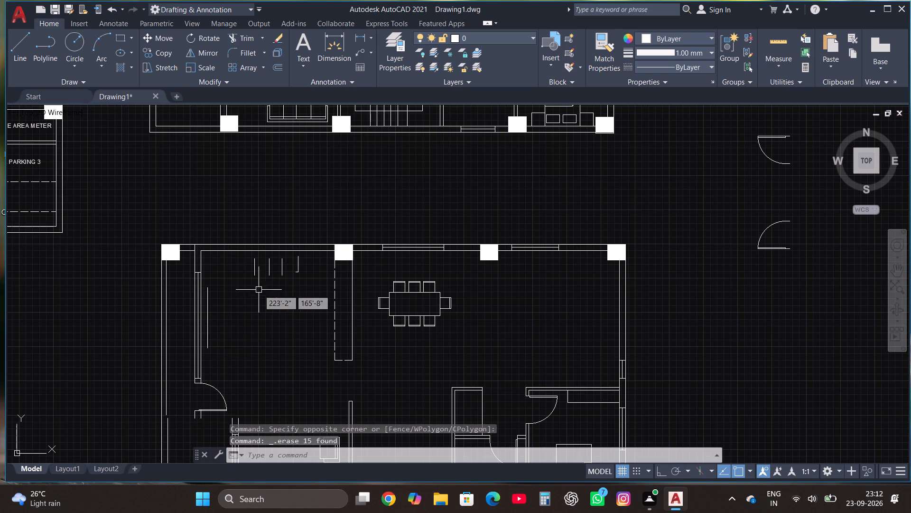
pyautogui.click(305, 282)
pyautogui.click(244, 260)
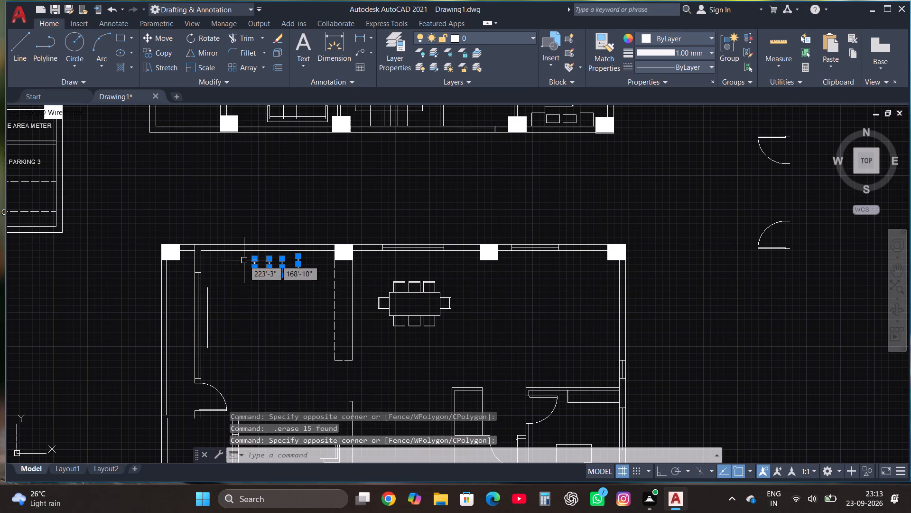
pyautogui.press('Delete')
pyautogui.click(225, 358)
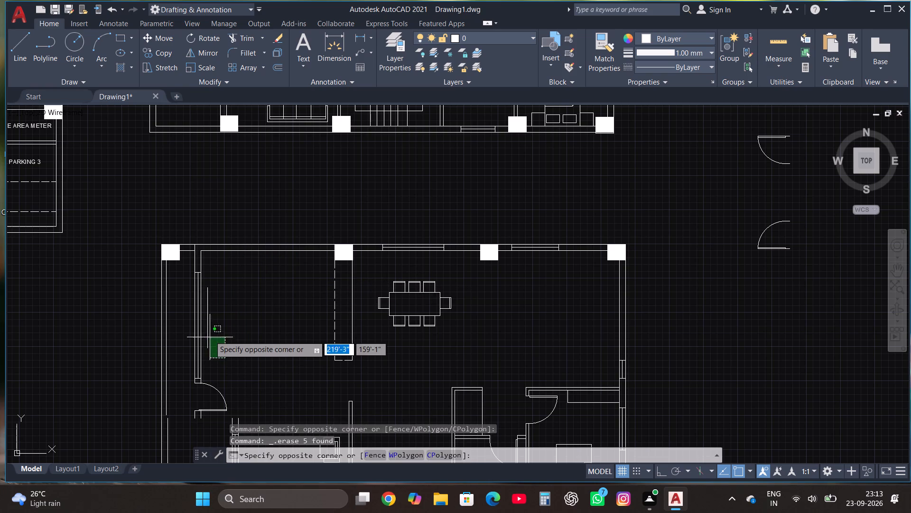
pyautogui.click(209, 329)
pyautogui.click(206, 327)
pyautogui.press('Delete')
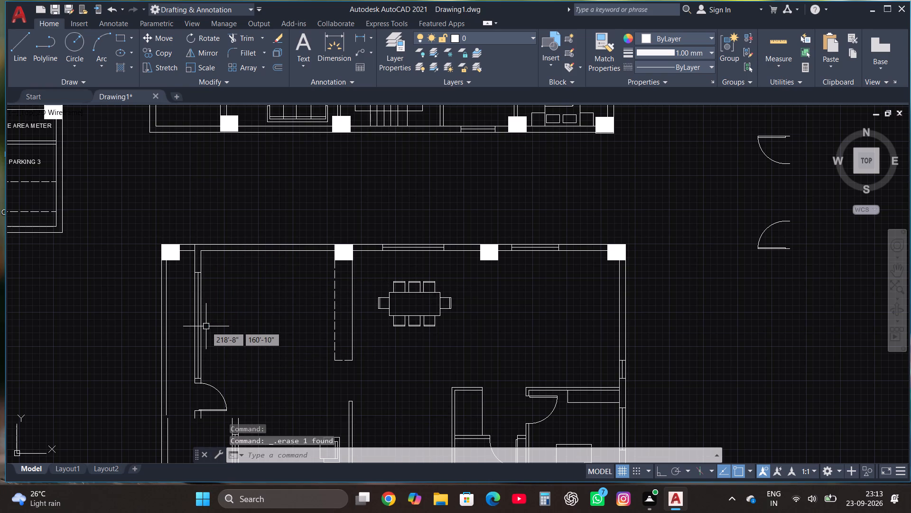
# Erase the swing door at the south end of the copied living room's west interior wall.
pyautogui.scroll(-1, 206, 326)
pyautogui.click(208, 363)
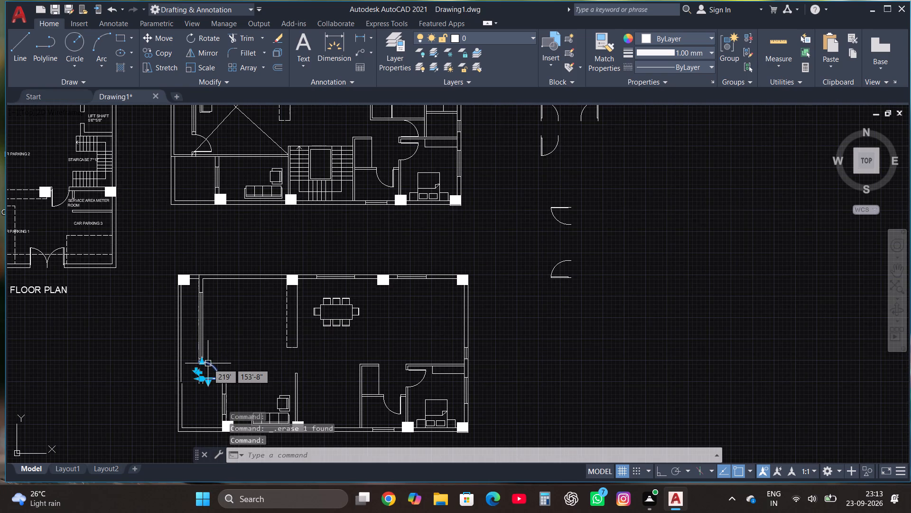
pyautogui.press('Delete')
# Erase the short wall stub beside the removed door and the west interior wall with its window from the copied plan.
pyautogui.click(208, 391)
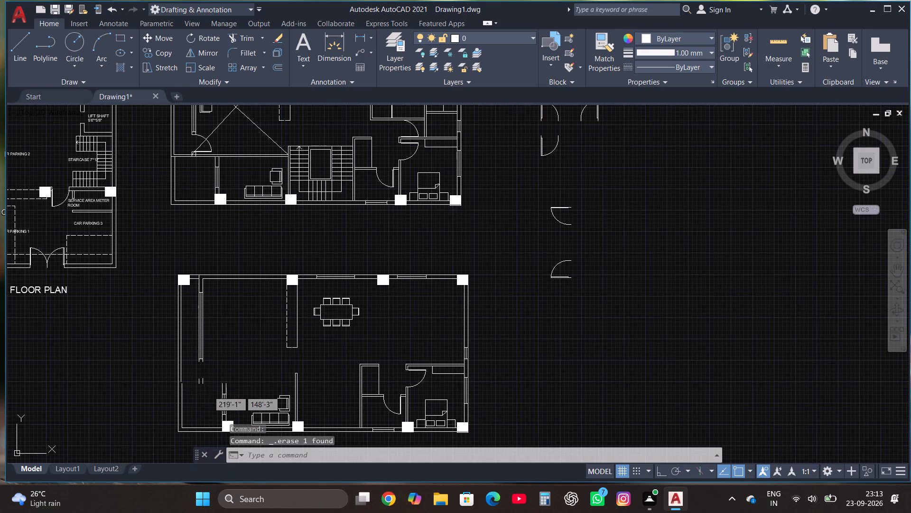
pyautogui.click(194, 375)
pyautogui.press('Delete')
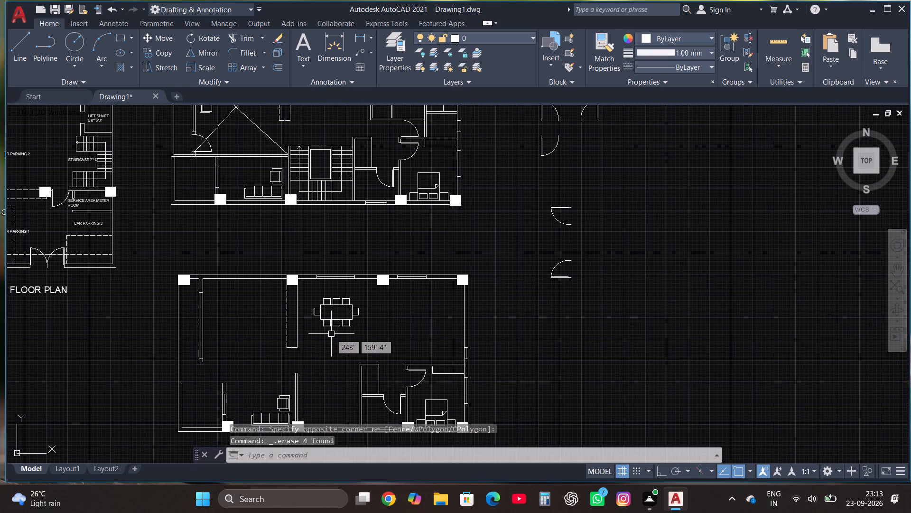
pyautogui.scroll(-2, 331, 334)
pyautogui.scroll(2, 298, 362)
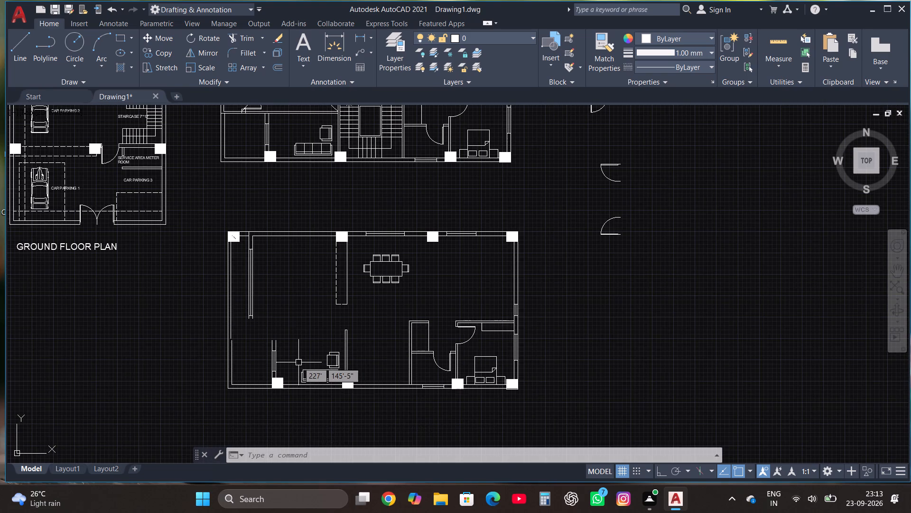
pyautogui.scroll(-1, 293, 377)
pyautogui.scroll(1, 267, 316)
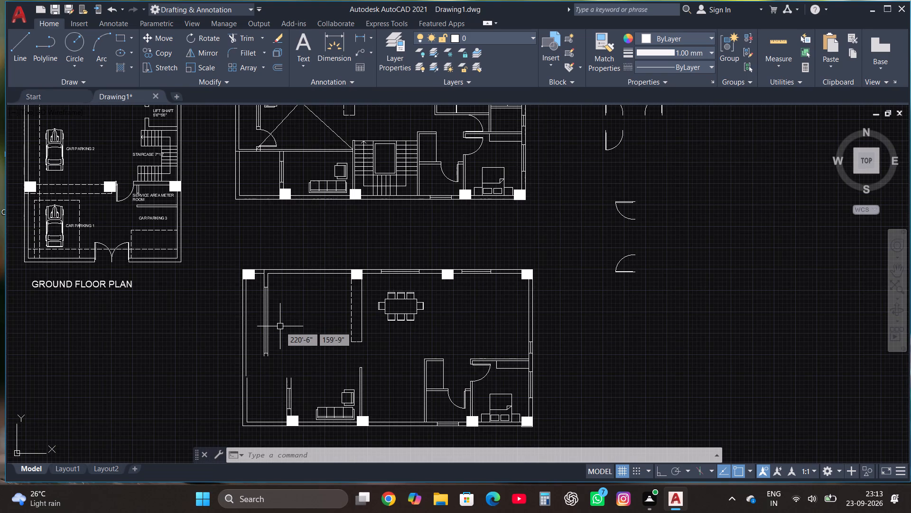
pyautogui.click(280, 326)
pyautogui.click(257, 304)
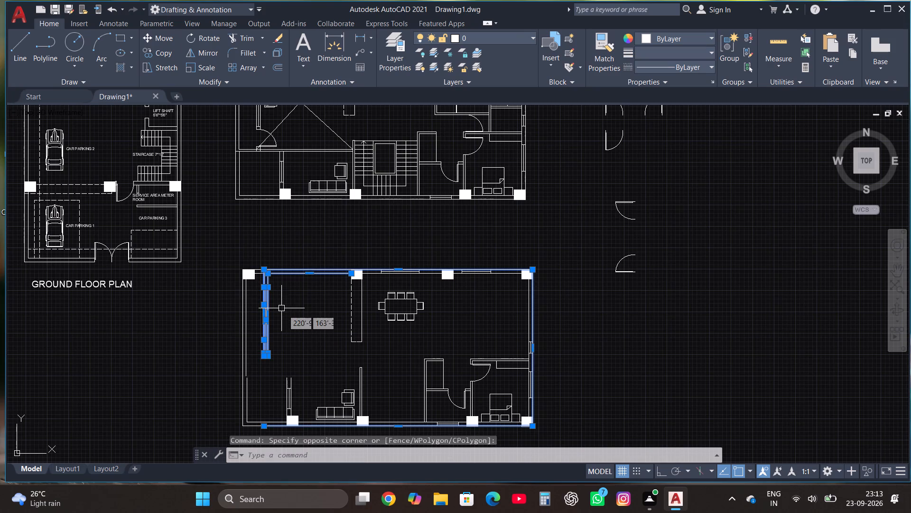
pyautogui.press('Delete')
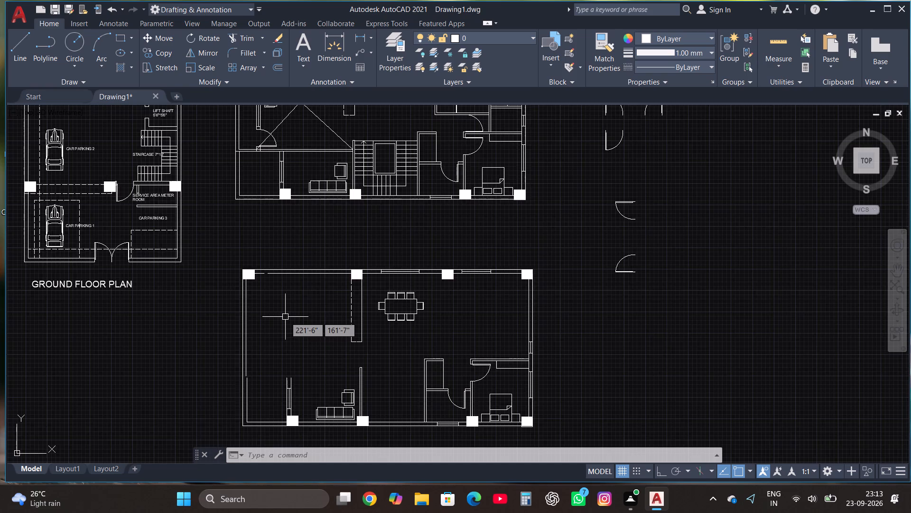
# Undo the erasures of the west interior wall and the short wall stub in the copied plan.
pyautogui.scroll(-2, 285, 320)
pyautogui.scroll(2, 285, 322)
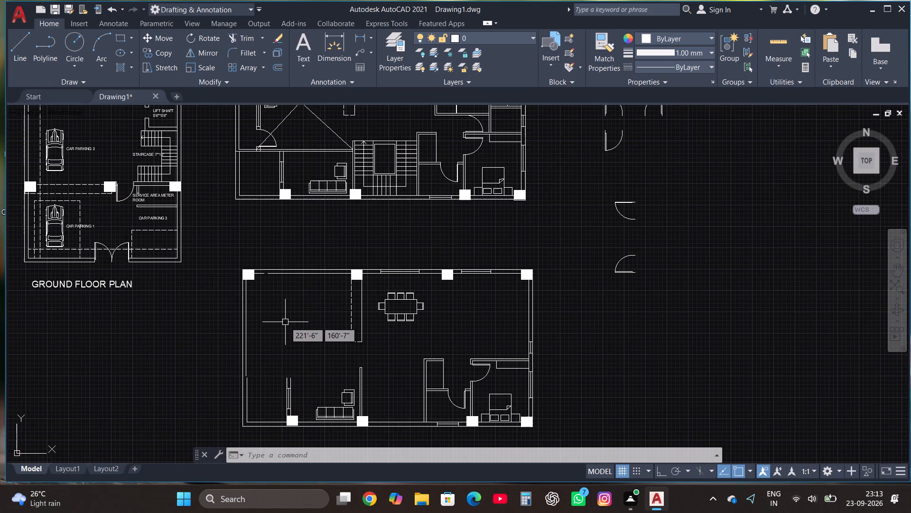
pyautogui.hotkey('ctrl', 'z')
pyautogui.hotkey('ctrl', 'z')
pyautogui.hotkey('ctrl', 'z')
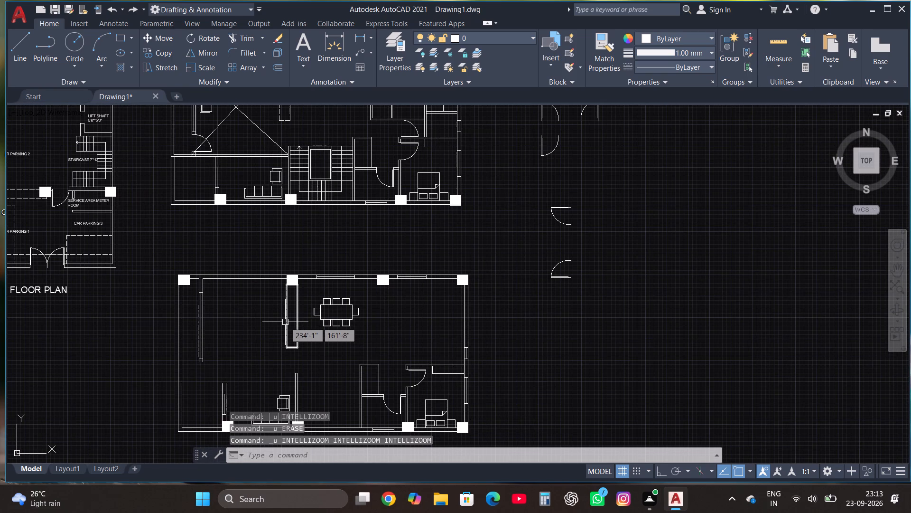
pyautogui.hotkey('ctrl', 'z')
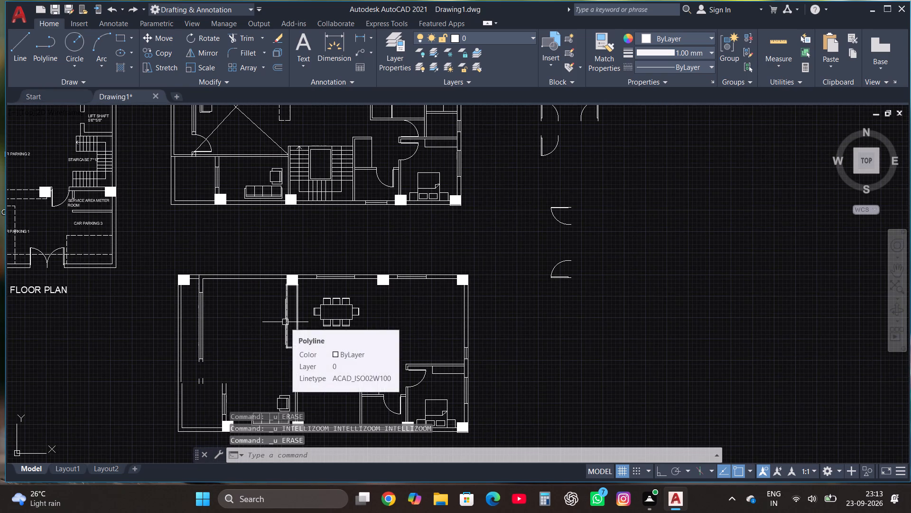
# Move the original upper floor plan's northwest column outline east to the corner of the living room's west interior wall.
pyautogui.scroll(-2, 287, 361)
pyautogui.scroll(3, 225, 224)
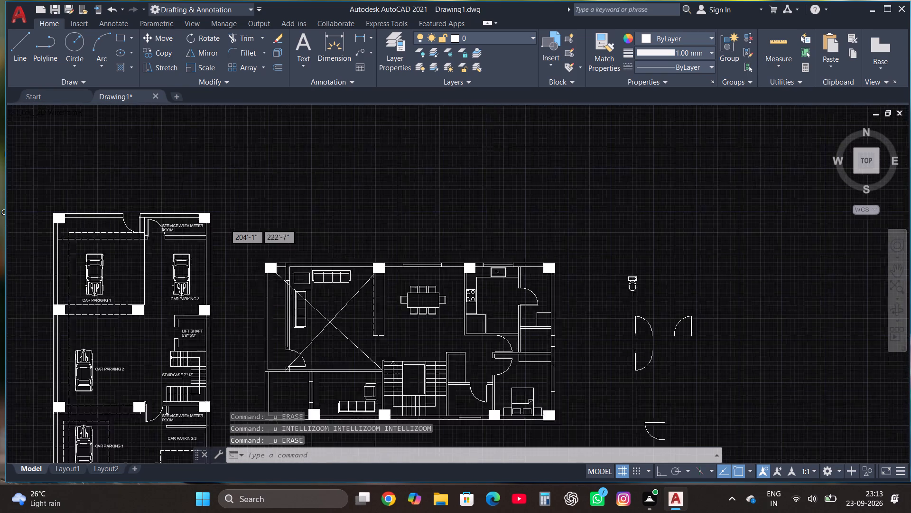
pyautogui.scroll(2, 294, 313)
pyautogui.click(301, 273)
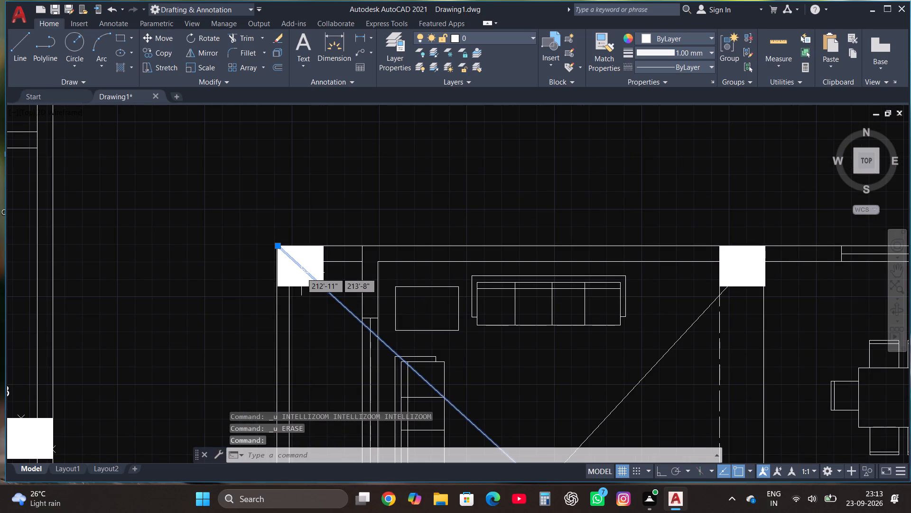
pyautogui.press('Escape')
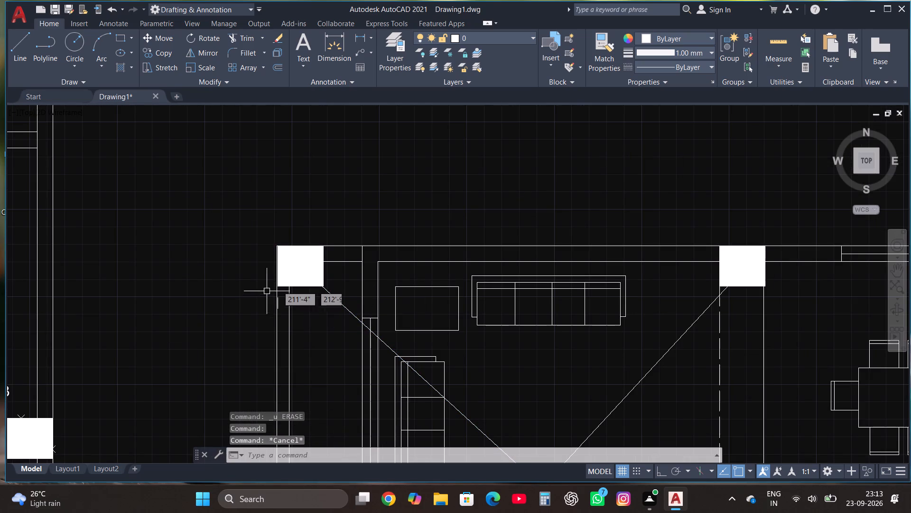
pyautogui.click(279, 285)
pyautogui.click(163, 38)
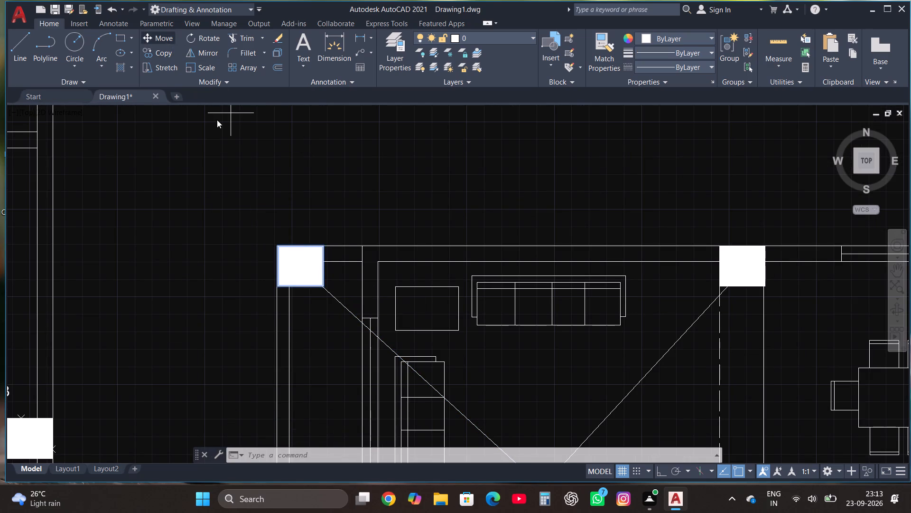
pyautogui.click(293, 262)
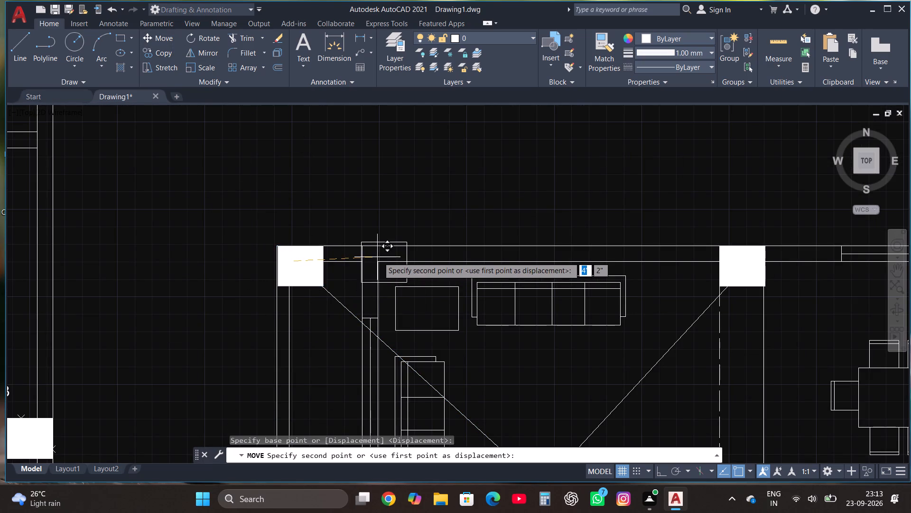
pyautogui.click(378, 261)
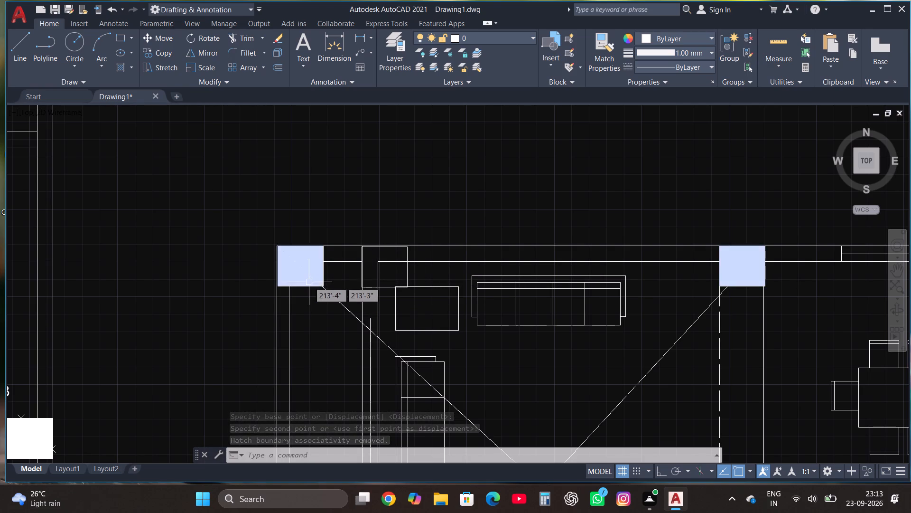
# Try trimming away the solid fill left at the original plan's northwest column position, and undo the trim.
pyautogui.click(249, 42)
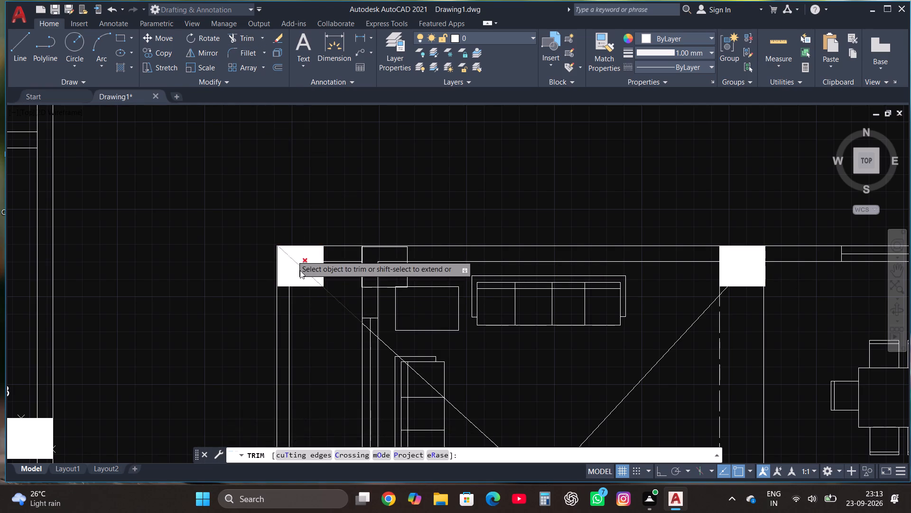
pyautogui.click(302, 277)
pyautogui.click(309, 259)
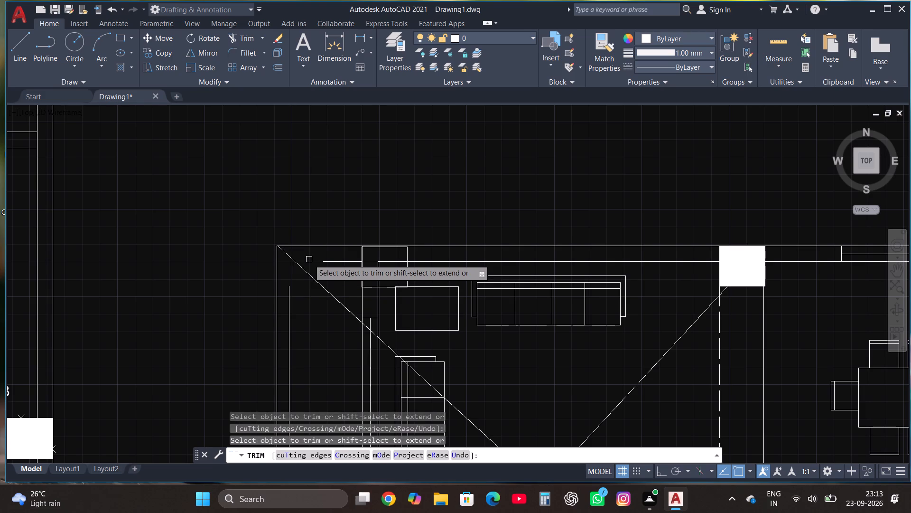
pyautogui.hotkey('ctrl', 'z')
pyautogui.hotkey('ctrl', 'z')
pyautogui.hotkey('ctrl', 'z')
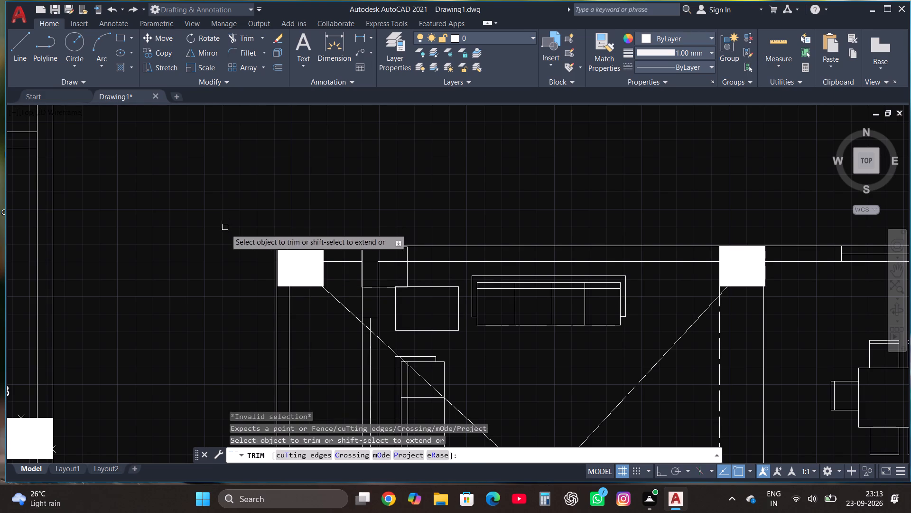
# Restart the Trim command for the area around the original plan's northwest column.
pyautogui.click(250, 39)
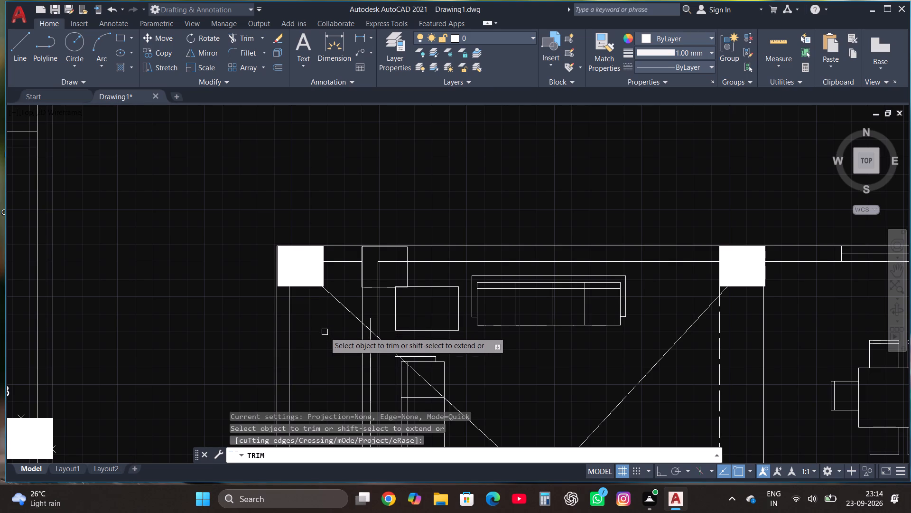
# Cancel trimming and undo the last two trims and the move of the corner column's outline.
pyautogui.press('Escape')
pyautogui.hotkey('ctrl', 'z')
pyautogui.hotkey('ctrl', 'z')
pyautogui.hotkey('ctrl', 'z')
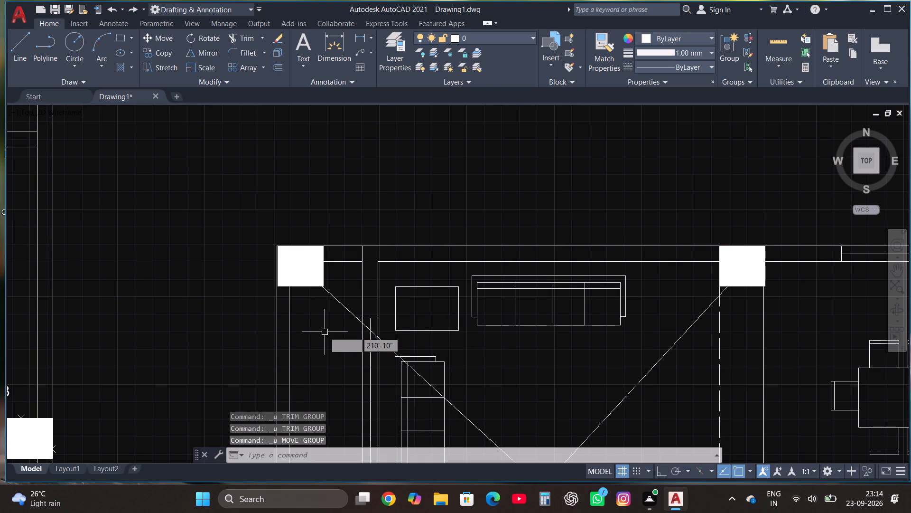
# Trim away the corner column's solid fill and the diagonal line segment inside its outline.
pyautogui.click(247, 36)
pyautogui.click(307, 259)
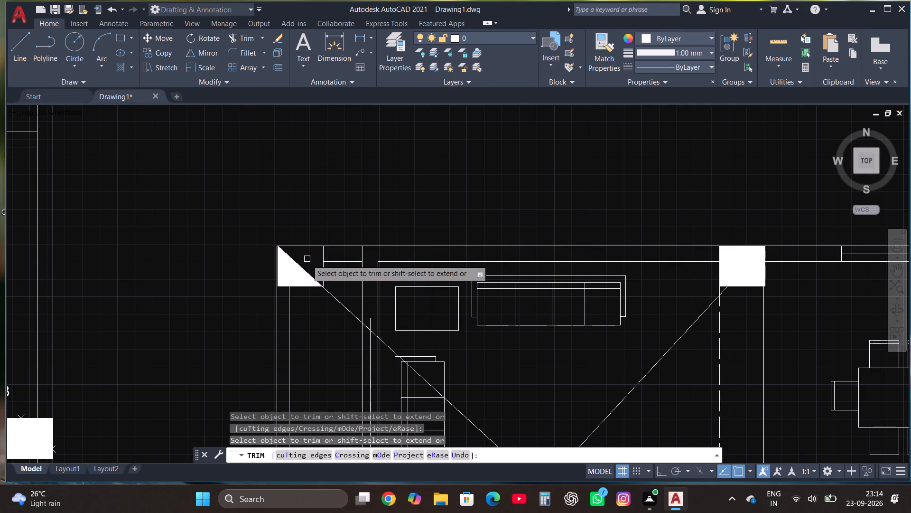
pyautogui.click(291, 281)
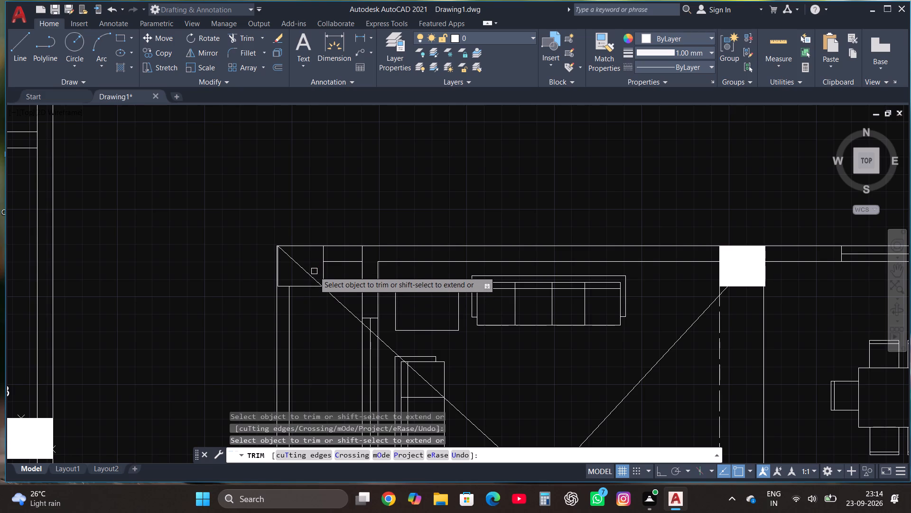
pyautogui.click(309, 271)
pyautogui.press('Escape')
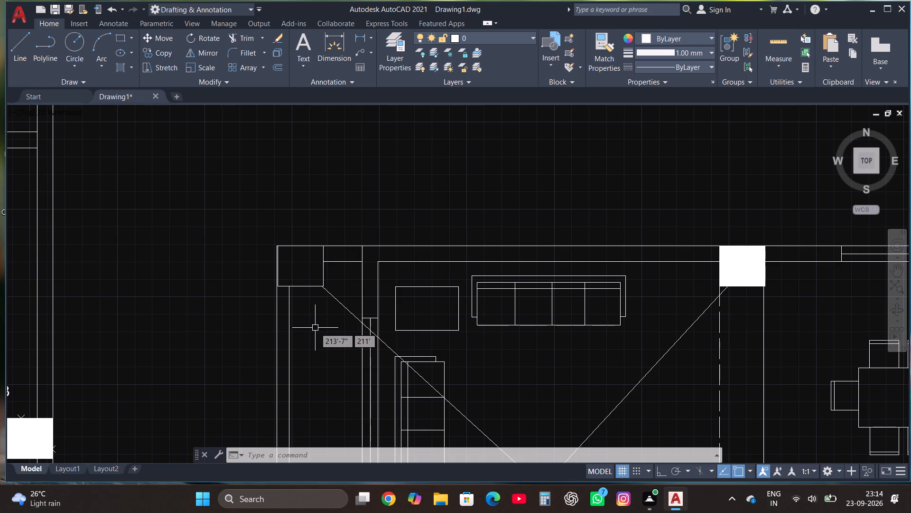
# Move the emptied column outline from the outer corner to the inner wall junction beside the living room.
pyautogui.scroll(-1, 338, 254)
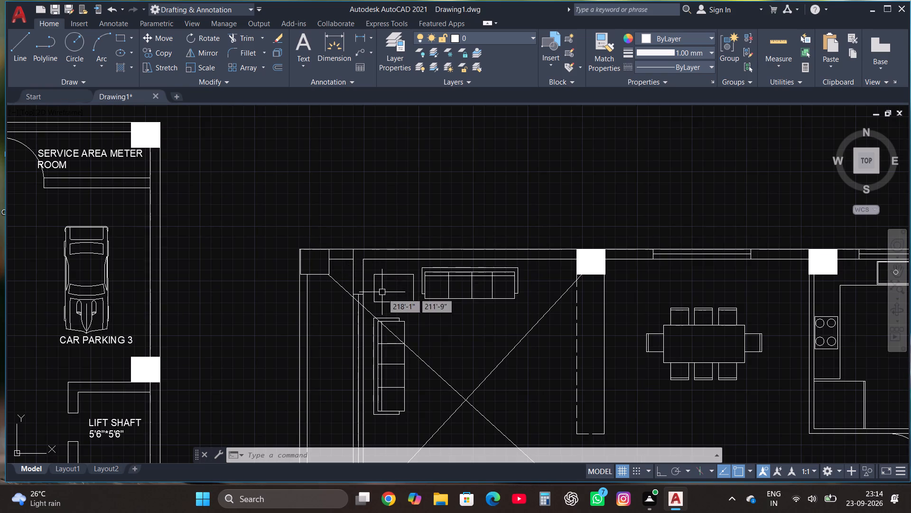
pyautogui.scroll(2, 353, 239)
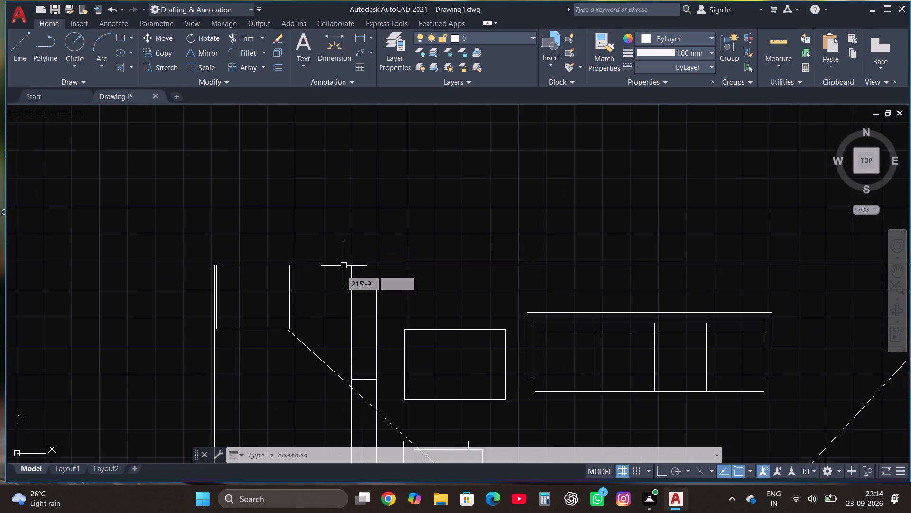
pyautogui.click(288, 308)
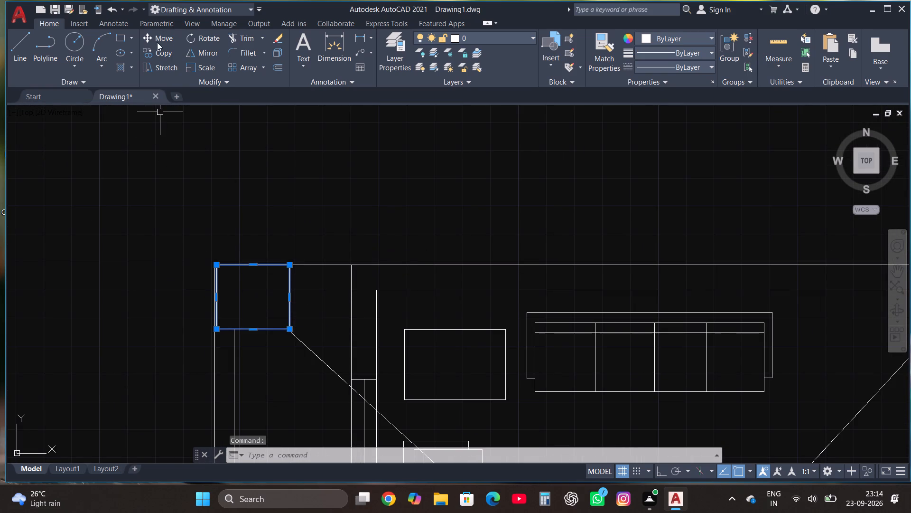
pyautogui.click(156, 40)
pyautogui.click(246, 292)
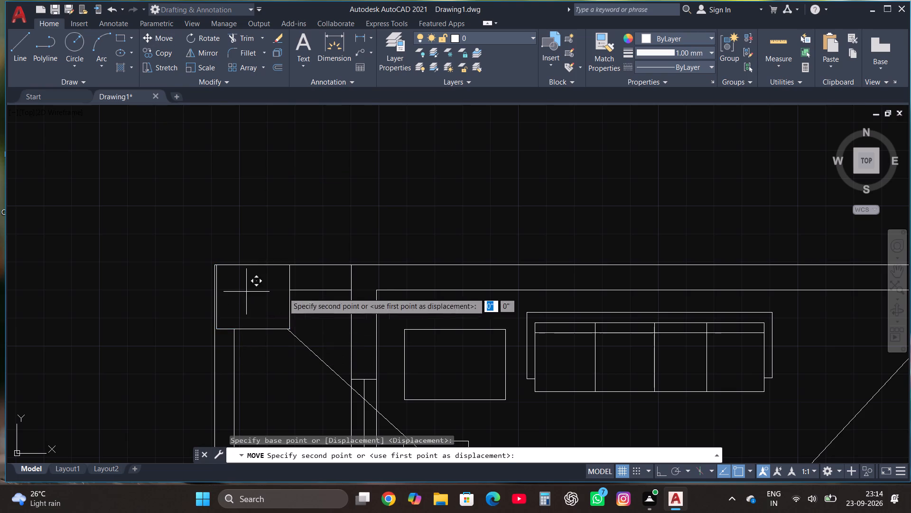
pyautogui.click(379, 287)
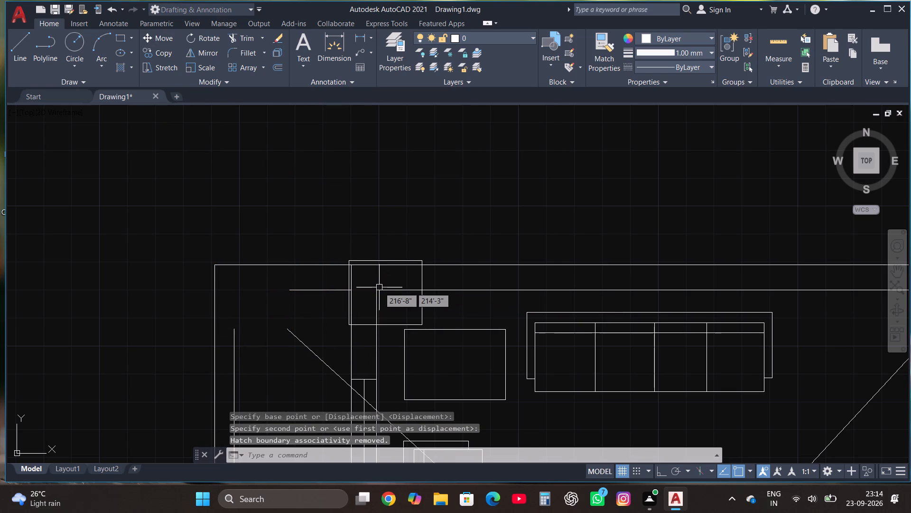
# Fillet the inner vertical and horizontal wall lines so they meet at the vacated outer corner.
pyautogui.scroll(-2, 263, 257)
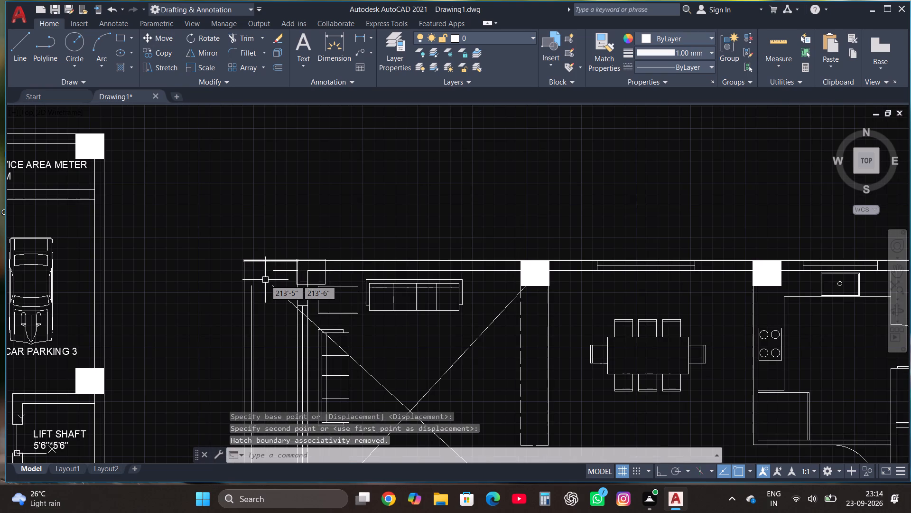
pyautogui.scroll(1, 265, 280)
pyautogui.scroll(-1, 265, 280)
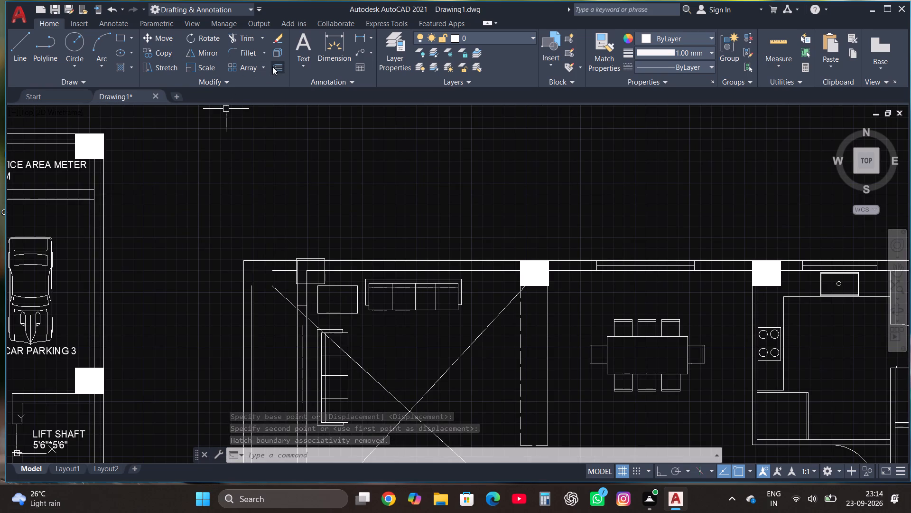
pyautogui.click(245, 53)
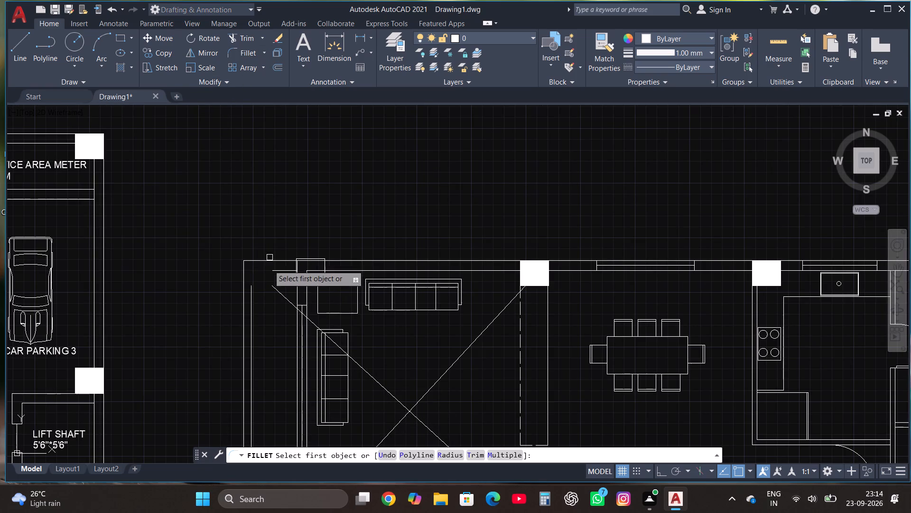
pyautogui.click(252, 302)
pyautogui.click(277, 274)
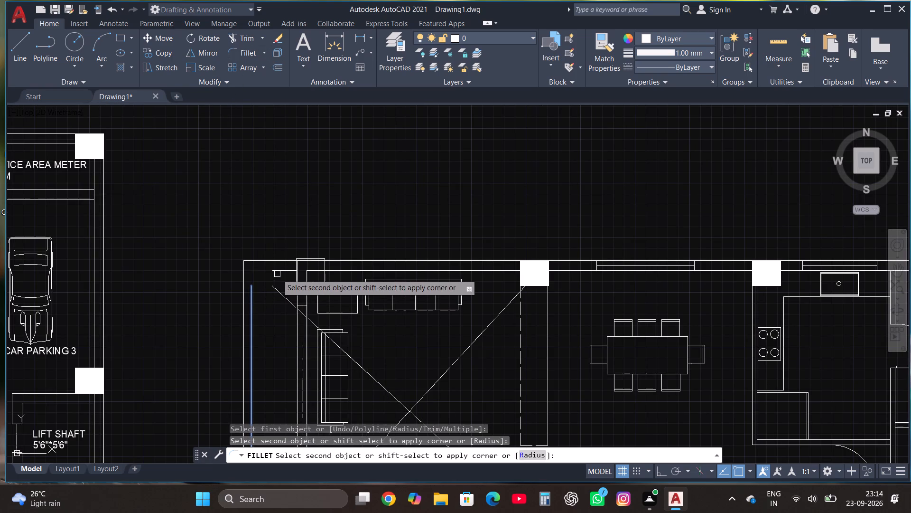
pyautogui.click(279, 273)
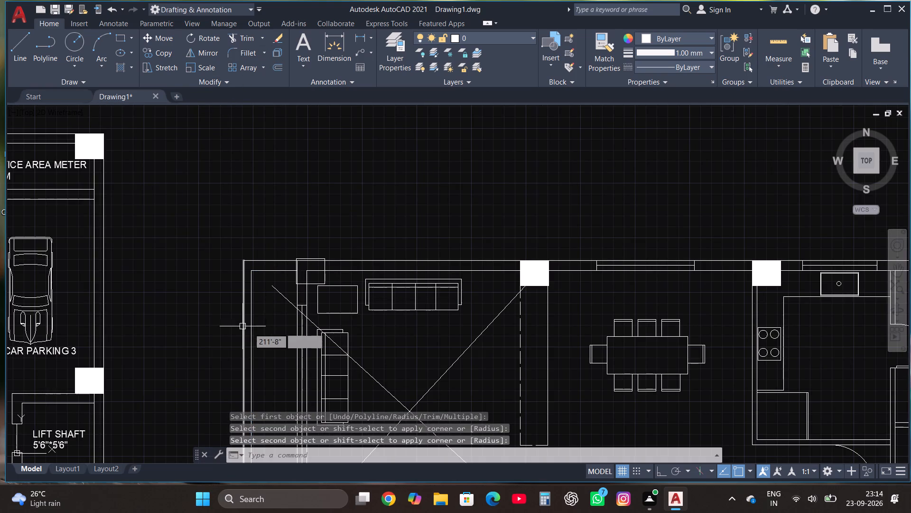
# Fill the relocated column outline at the wall junction with a Solid hatch.
pyautogui.write('HA')
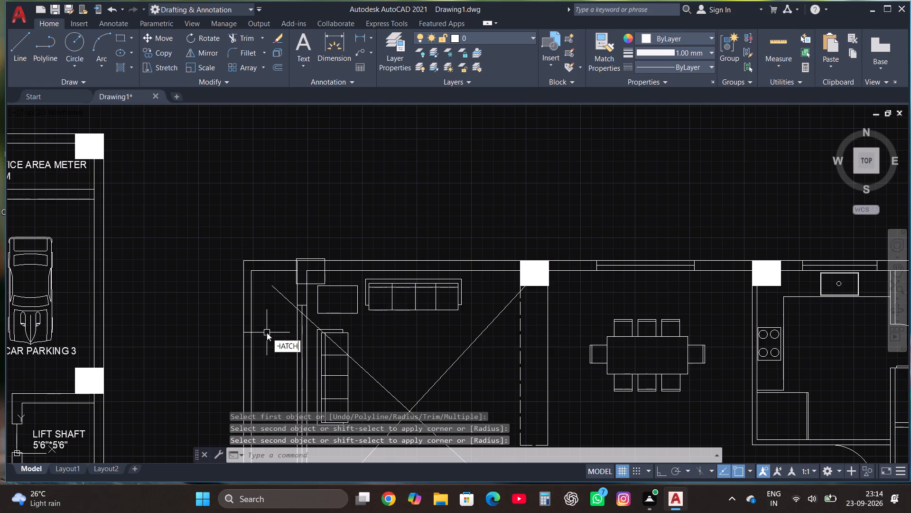
pyautogui.click(299, 359)
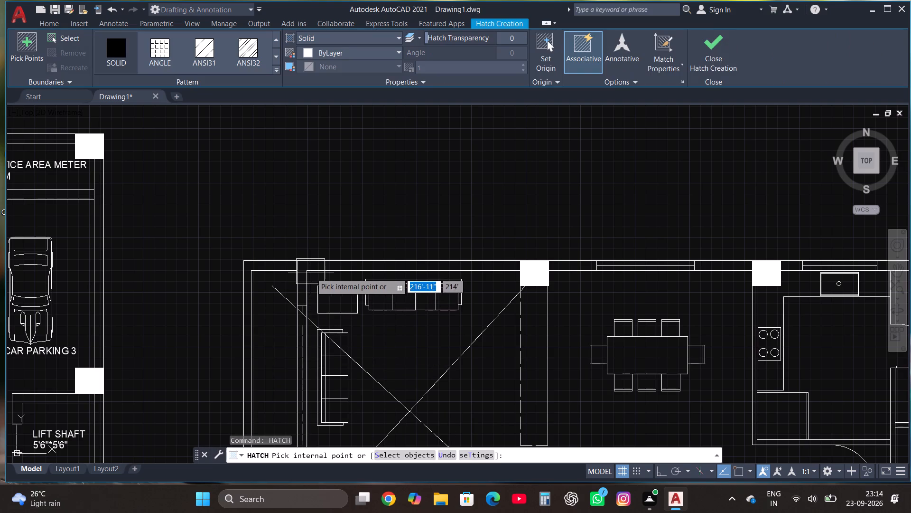
pyautogui.click(313, 274)
pyautogui.scroll(3, 313, 274)
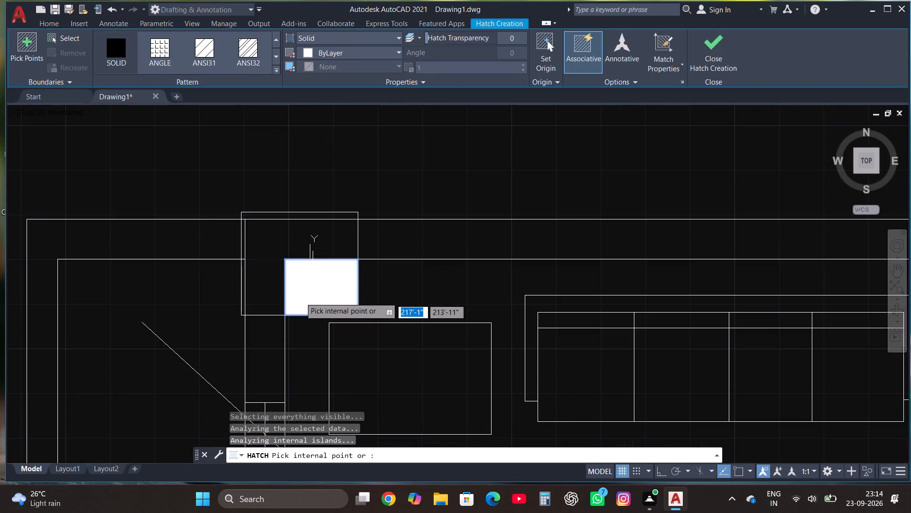
pyautogui.click(263, 265)
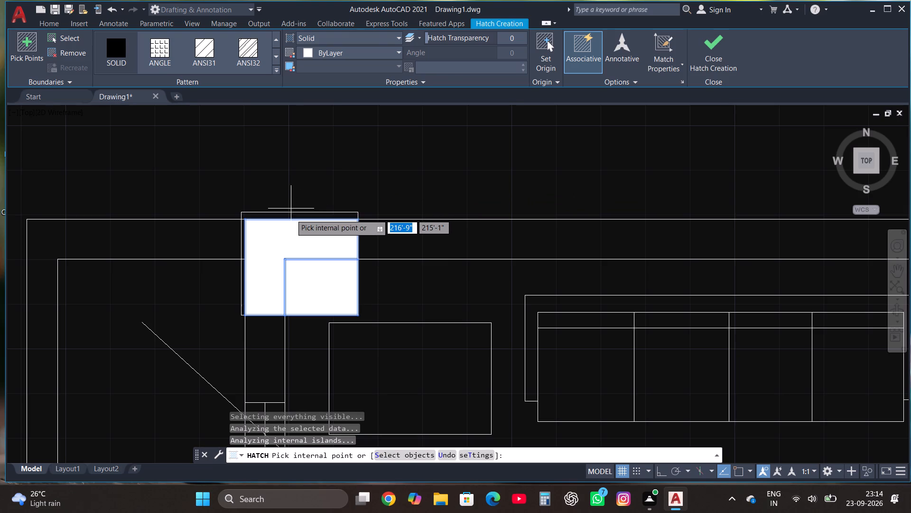
pyautogui.click(291, 214)
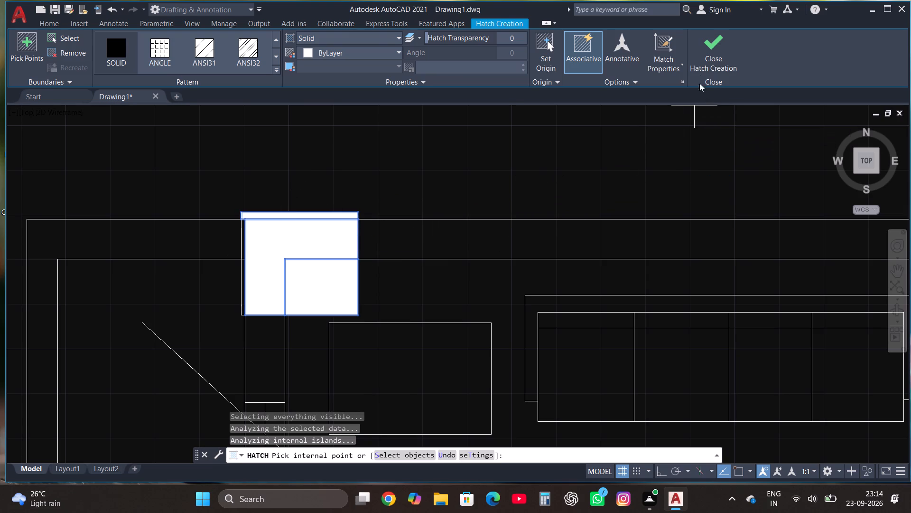
pyautogui.click(700, 72)
# Erase the two crossing diagonal lines in the living room together with the sofa along its inner side wall.
pyautogui.scroll(-3, 206, 376)
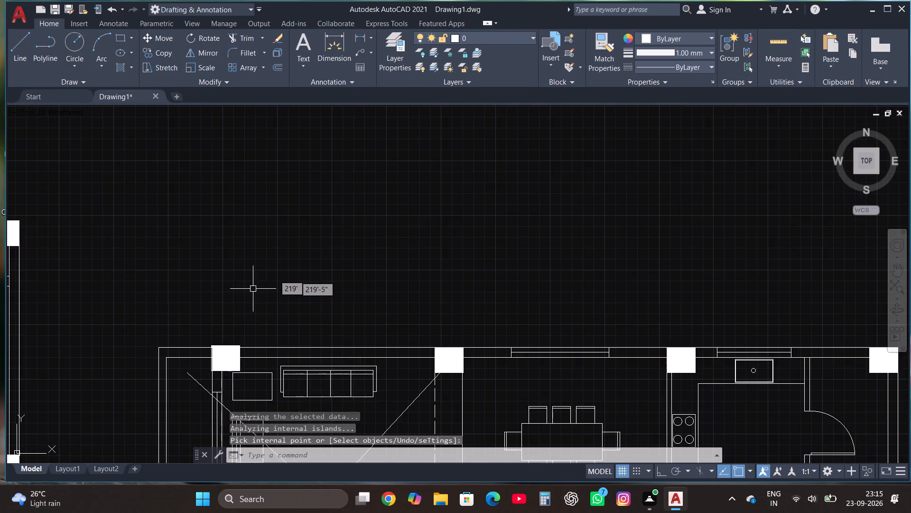
pyautogui.scroll(-3, 275, 275)
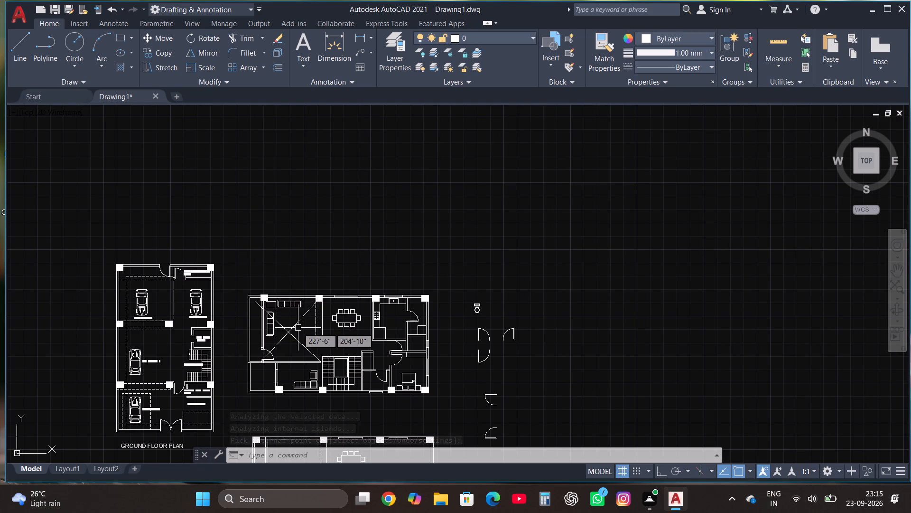
pyautogui.scroll(1, 301, 338)
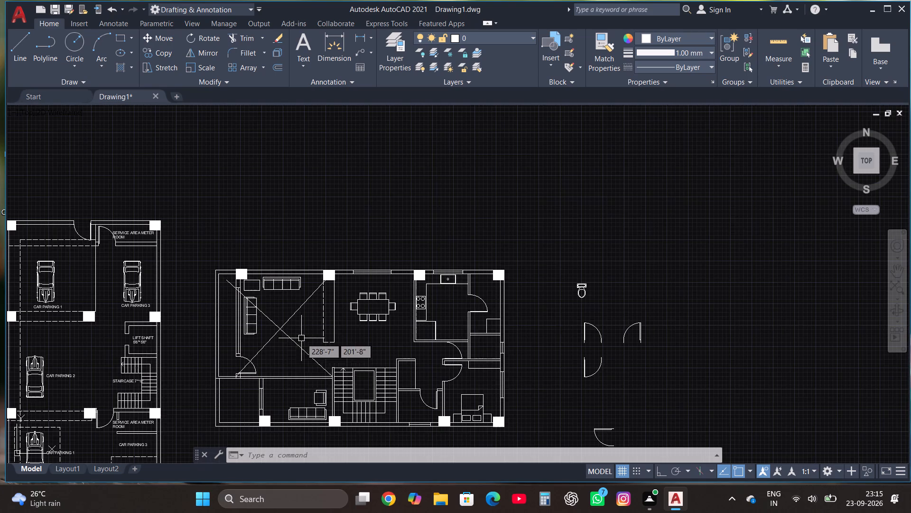
pyautogui.click(295, 349)
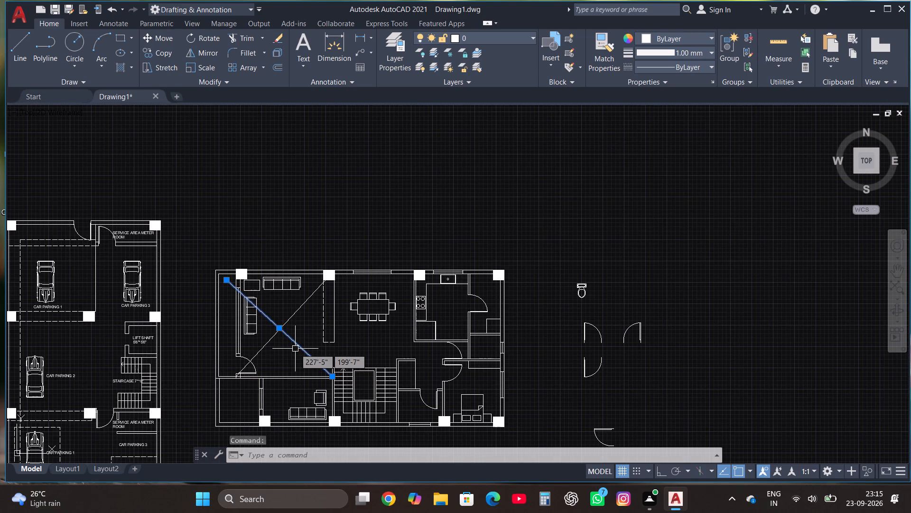
pyautogui.press('Delete')
pyautogui.click(295, 349)
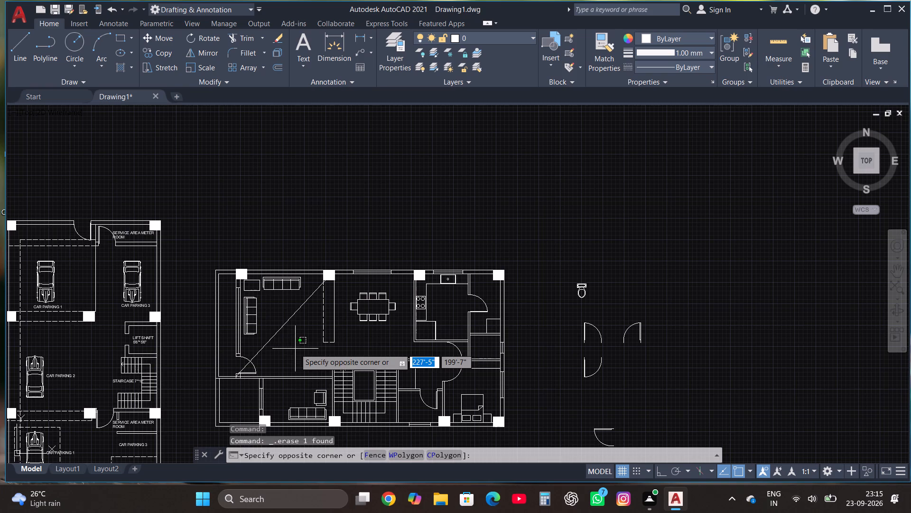
pyautogui.click(244, 297)
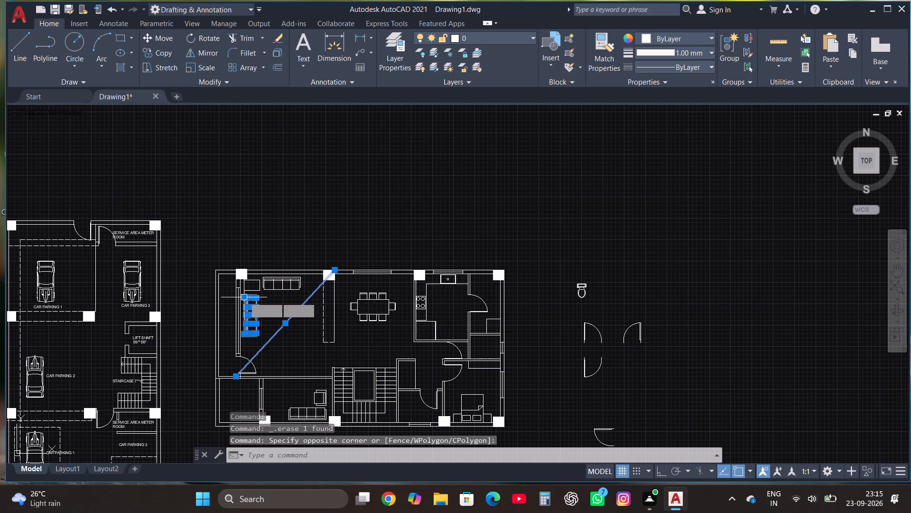
pyautogui.press('Delete')
pyautogui.press('Delete')
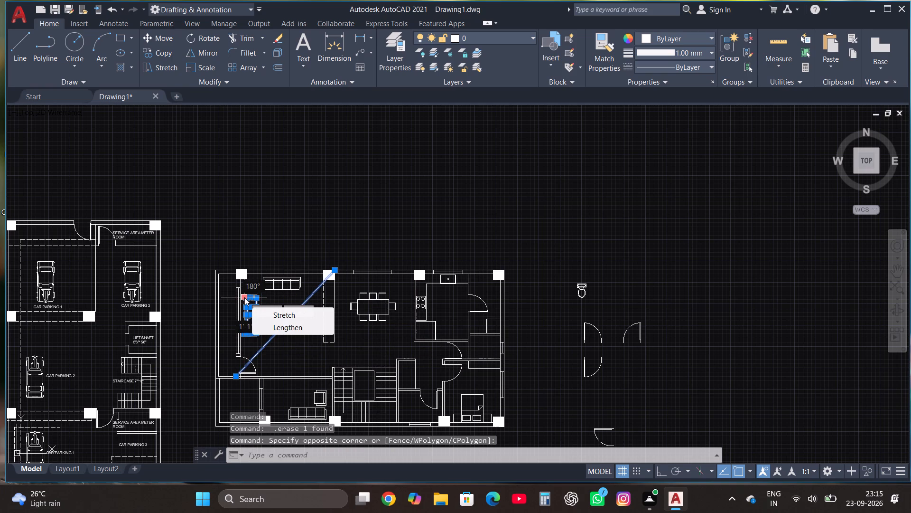
pyautogui.press('Delete')
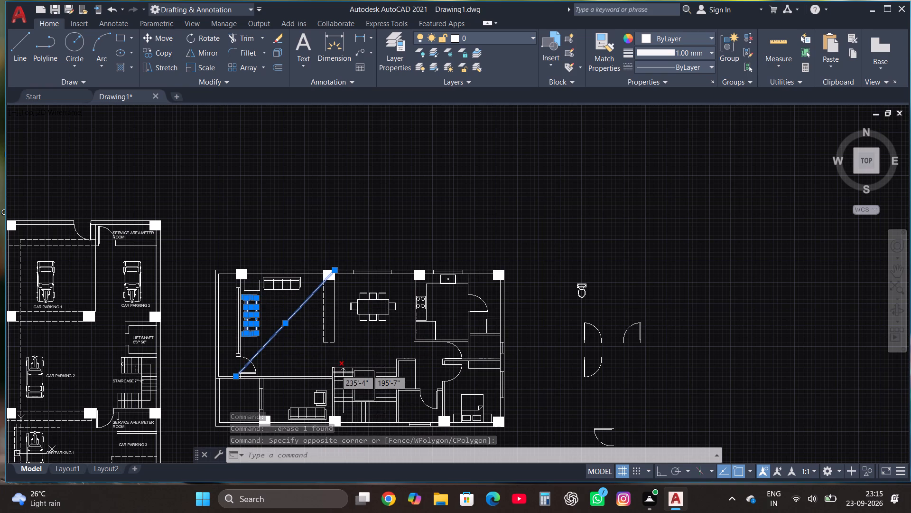
# Erase the living room's remaining sofa, the small rectangular table and the leftover furniture lines.
pyautogui.scroll(1, 284, 307)
pyautogui.click(284, 307)
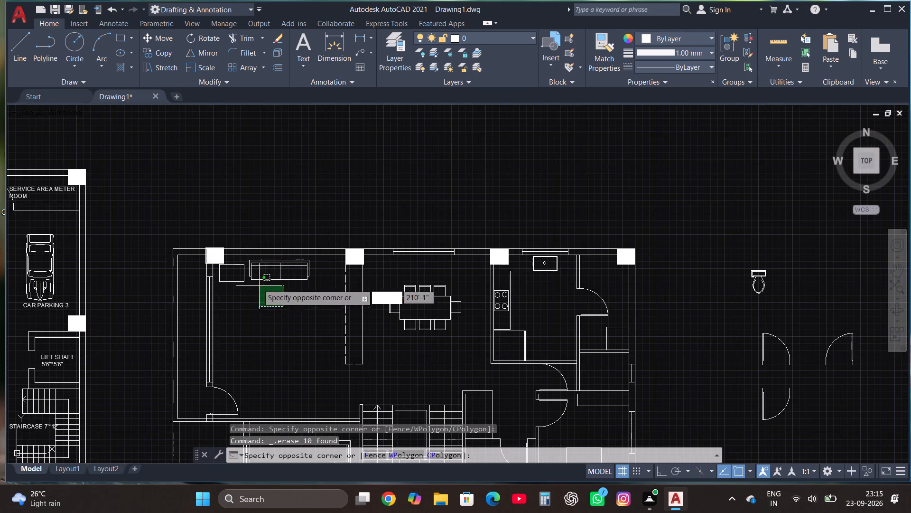
pyautogui.click(241, 263)
pyautogui.press('Delete')
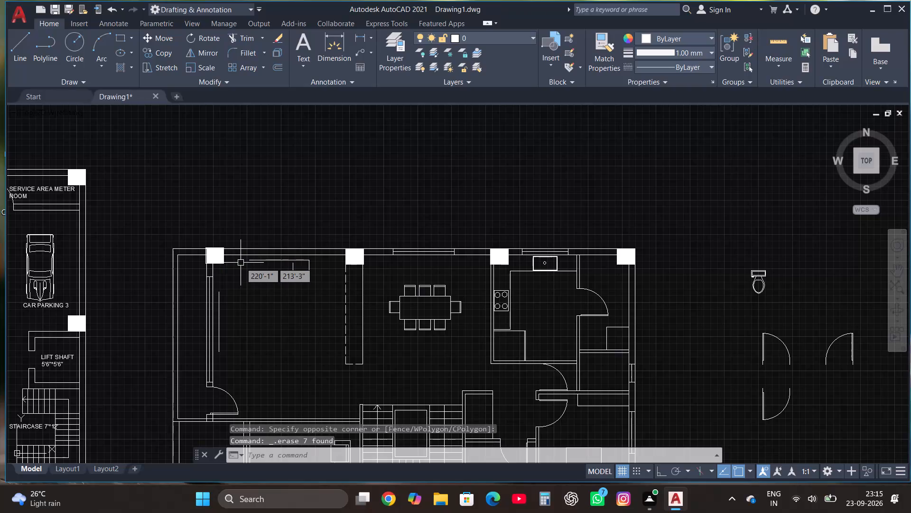
pyautogui.click(229, 361)
pyautogui.click(215, 339)
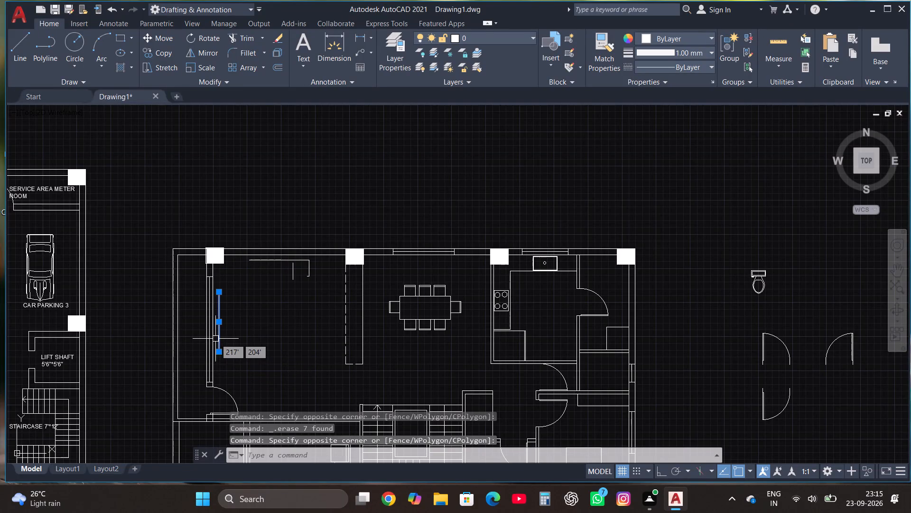
pyautogui.press('Delete')
pyautogui.click(313, 290)
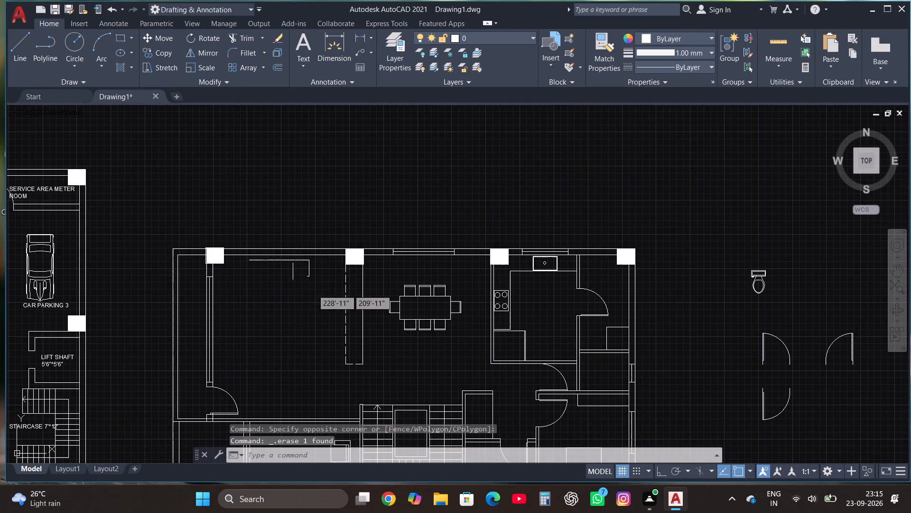
pyautogui.click(272, 259)
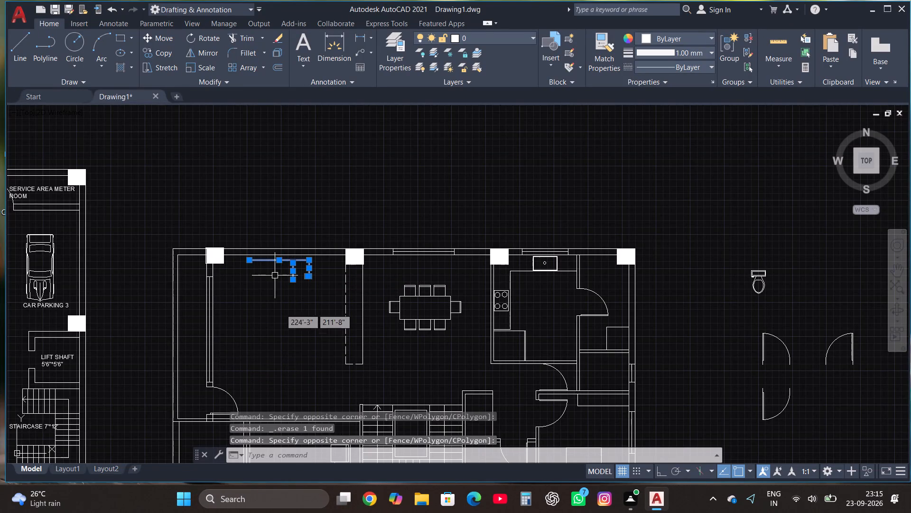
pyautogui.press('Delete')
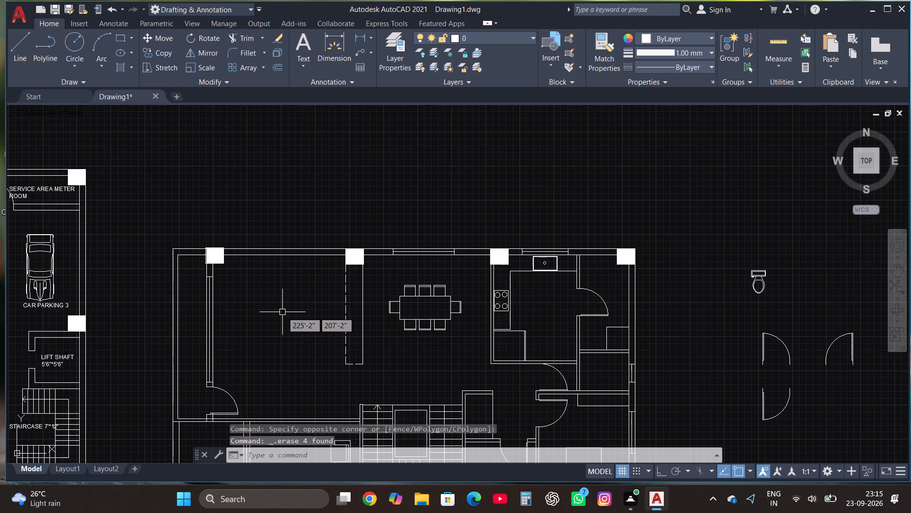
pyautogui.scroll(-1, 282, 312)
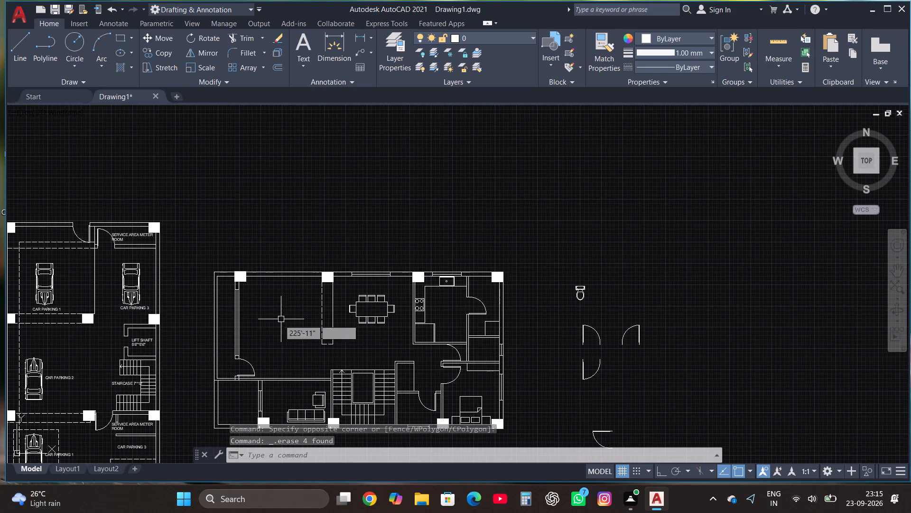
pyautogui.scroll(-1, 272, 322)
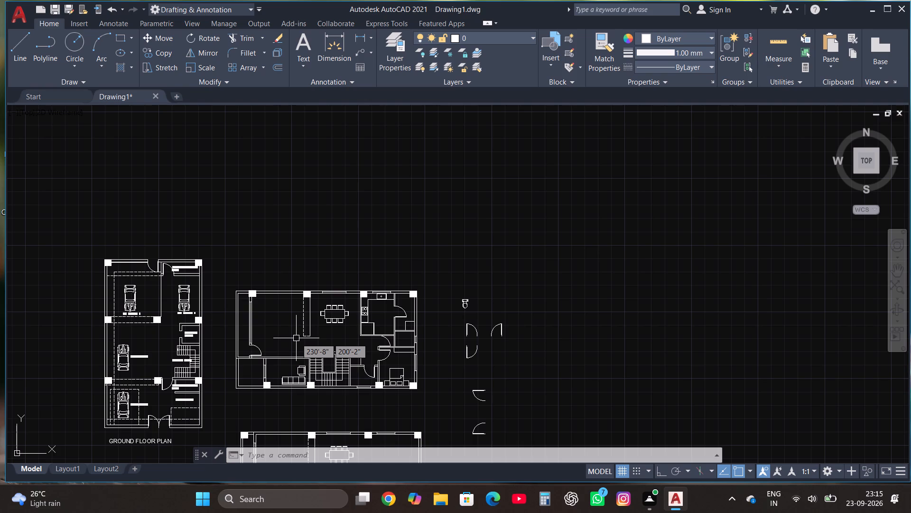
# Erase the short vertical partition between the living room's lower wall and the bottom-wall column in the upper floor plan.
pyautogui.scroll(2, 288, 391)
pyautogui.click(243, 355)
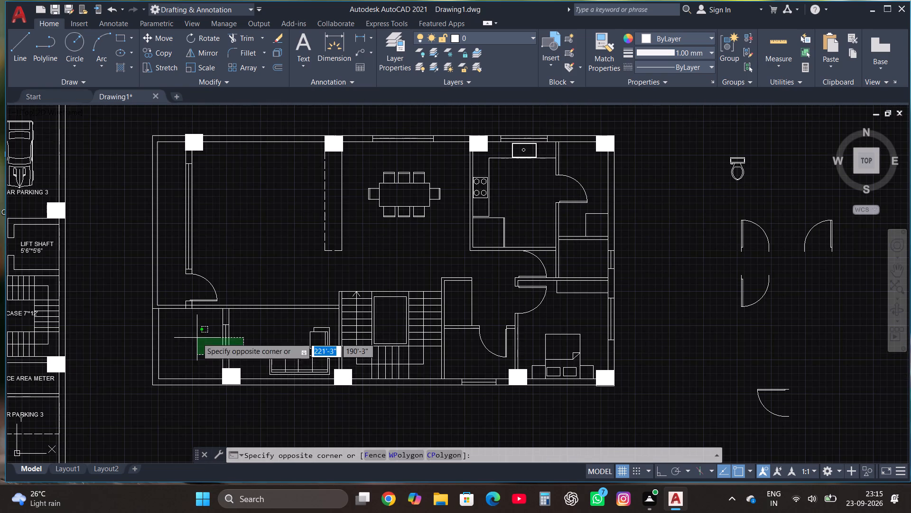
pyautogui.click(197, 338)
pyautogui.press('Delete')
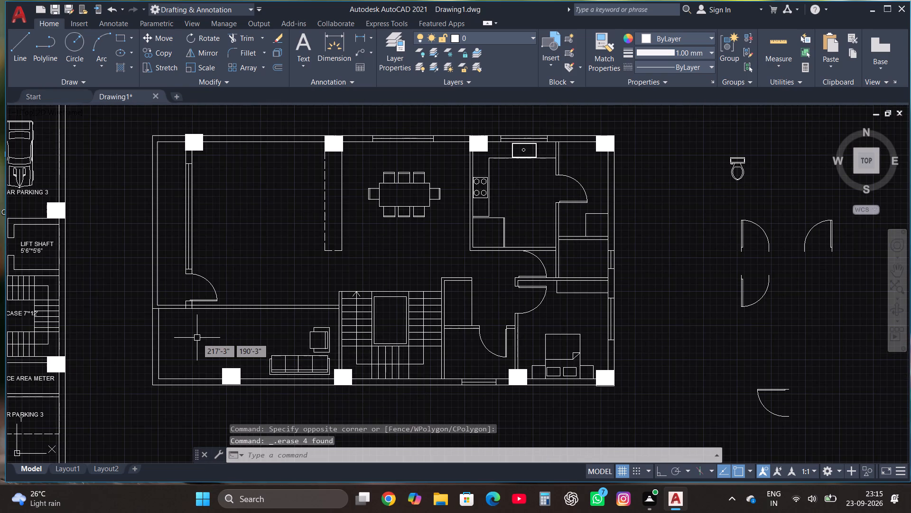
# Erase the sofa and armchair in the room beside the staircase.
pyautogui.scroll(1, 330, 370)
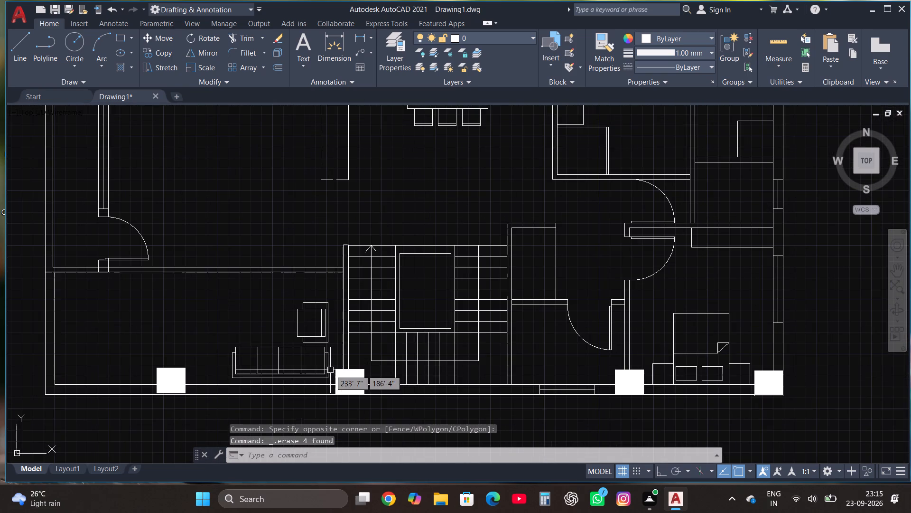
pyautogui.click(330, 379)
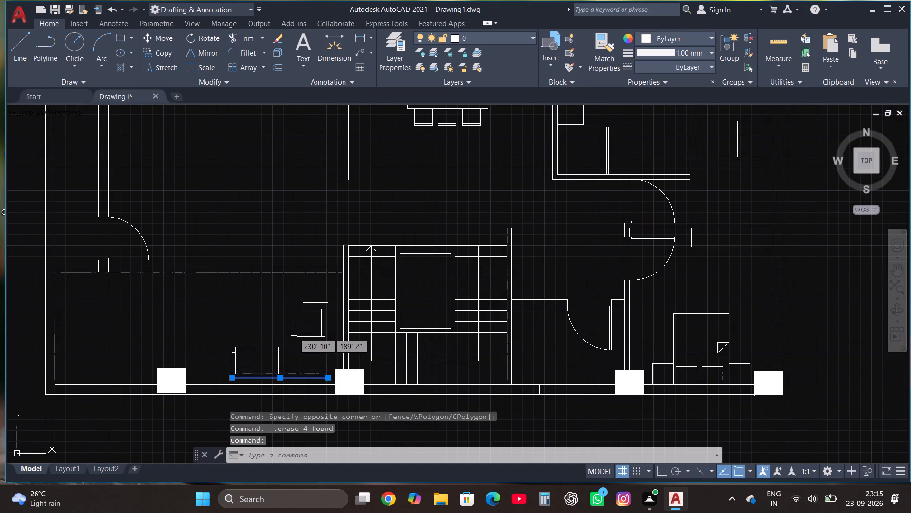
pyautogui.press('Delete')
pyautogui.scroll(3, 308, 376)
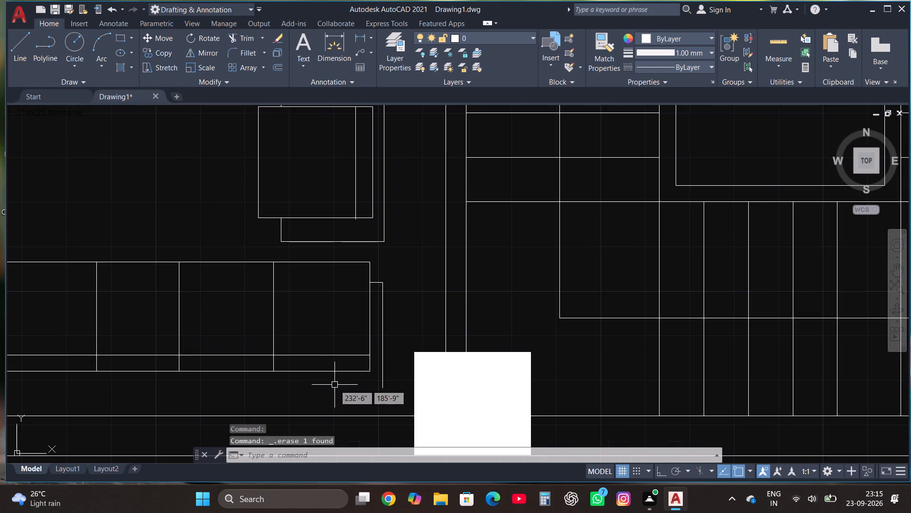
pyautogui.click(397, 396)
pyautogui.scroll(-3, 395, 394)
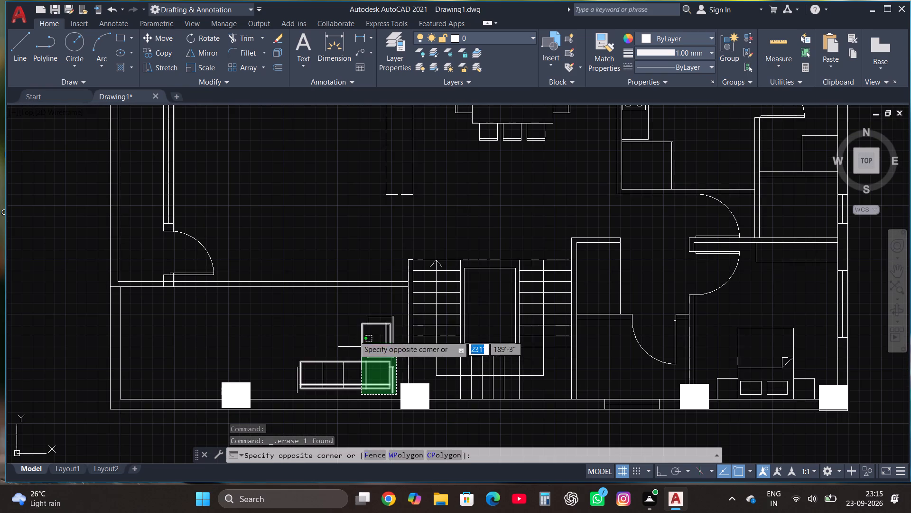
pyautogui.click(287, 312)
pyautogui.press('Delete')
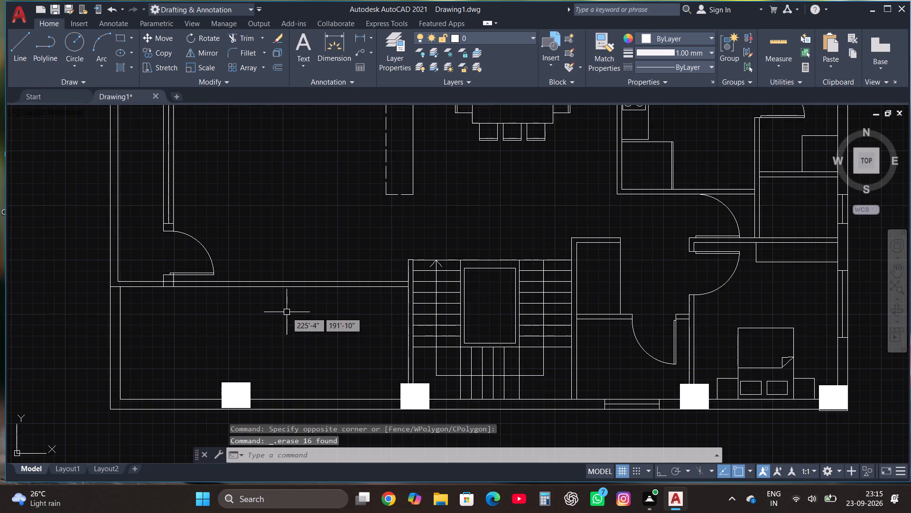
# Undo the furniture and partition erasures, the relocated column's solid hatch and the inner wall corner fillet.
pyautogui.scroll(-2, 287, 351)
pyautogui.scroll(1, 364, 370)
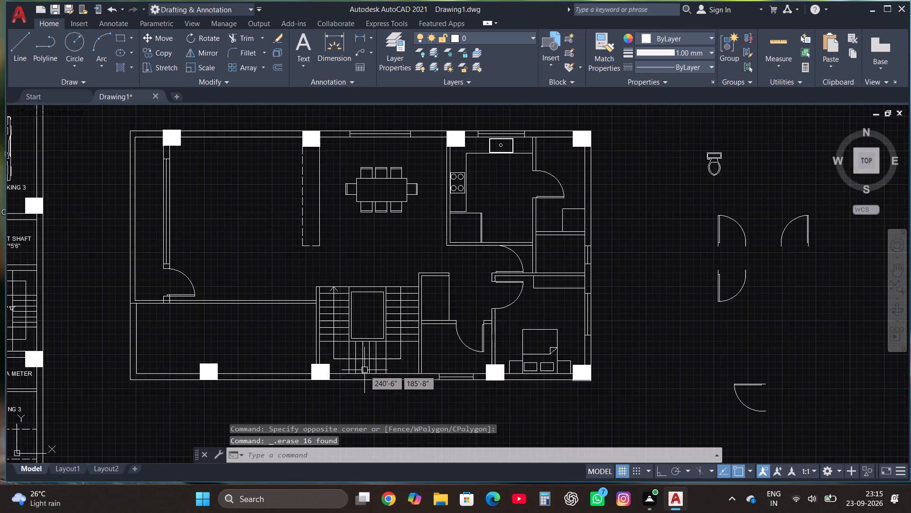
pyautogui.scroll(-3, 409, 375)
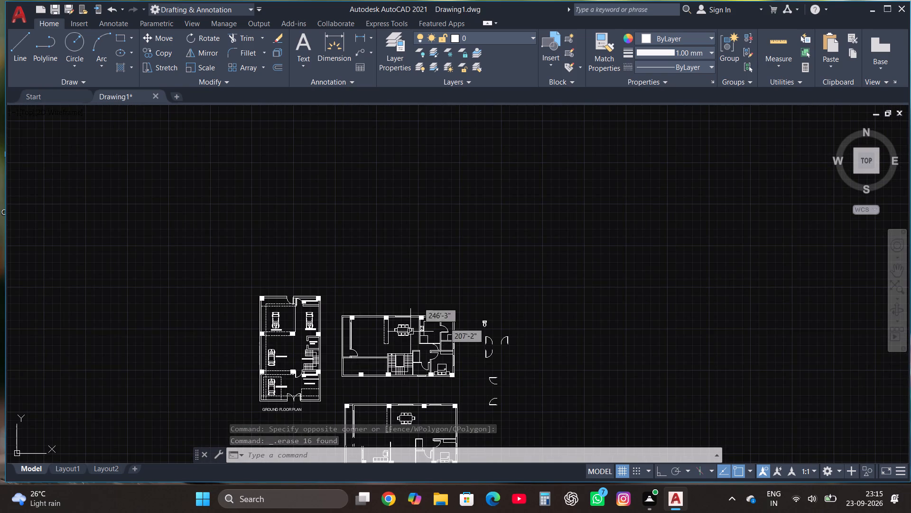
pyautogui.scroll(-1, 424, 271)
pyautogui.hotkey('ctrl', 'z')
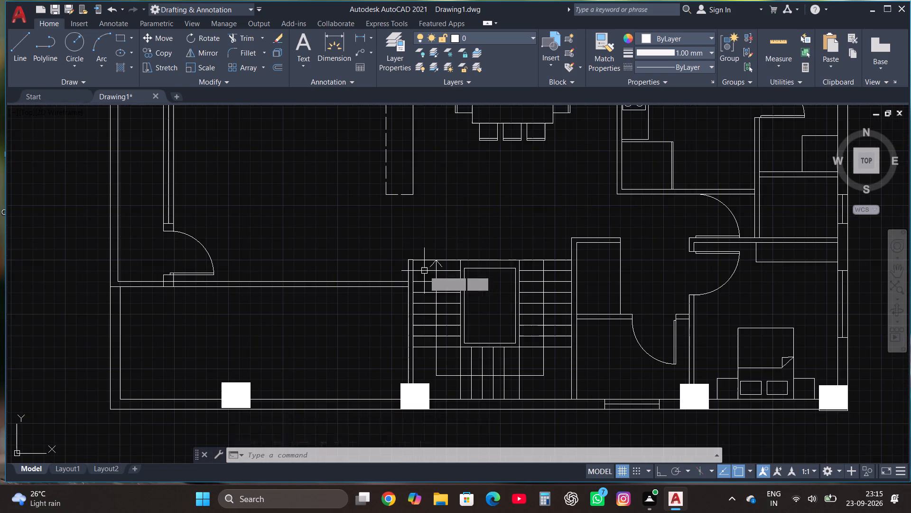
pyautogui.hotkey('ctrl', 'z')
pyautogui.hotkey('ctrl', 'z')
pyautogui.hotkey('ctrl', 'z')
pyautogui.hotkey('ctrl', 'z')
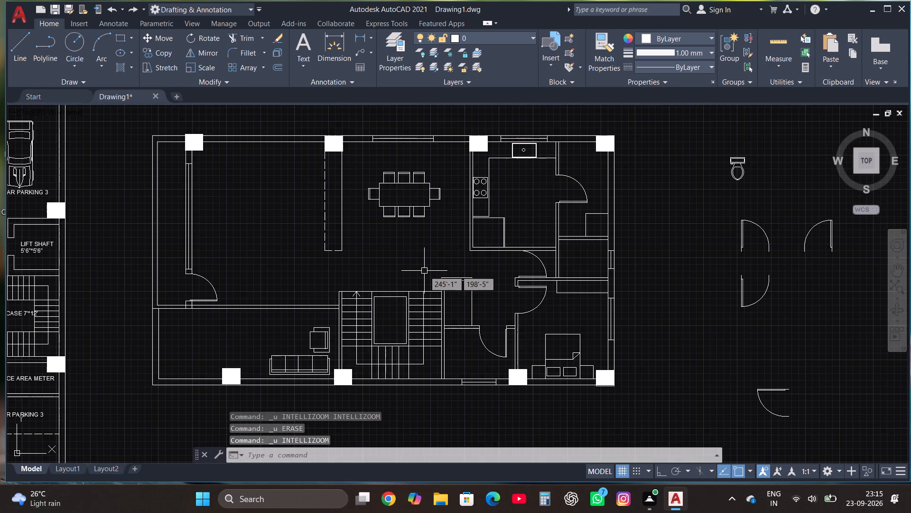
pyautogui.hotkey('ctrl', 'z')
pyautogui.hotkey('ctrl', 'z')
pyautogui.hotkey('ctrl', 'z')
pyautogui.hotkey('ctrl', 'z')
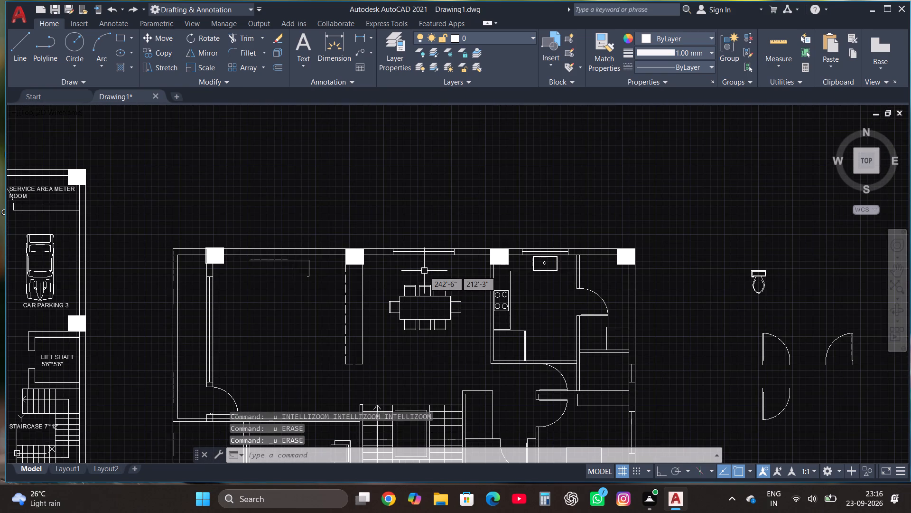
pyautogui.hotkey('ctrl', 'z')
pyautogui.hotkey('ctrl', 'z')
pyautogui.hotkey('ctrl', 'z')
pyautogui.hotkey('ctrl', 'z')
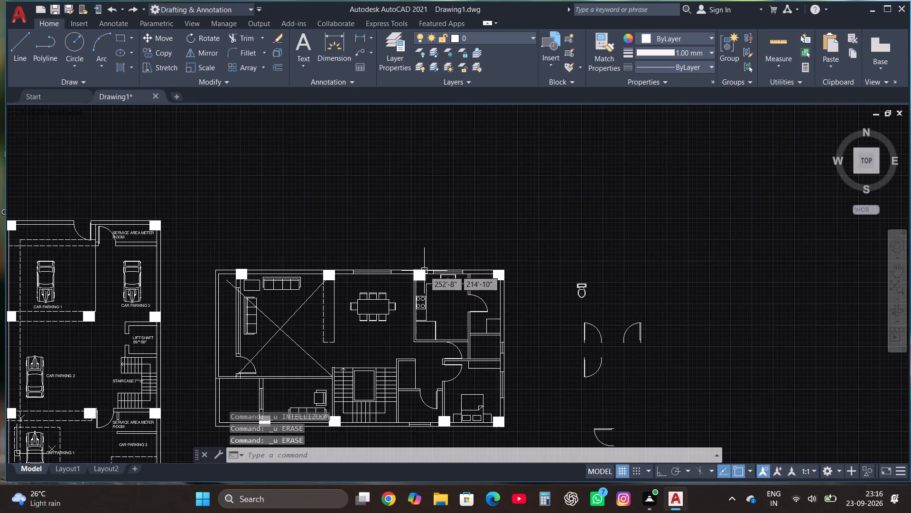
pyautogui.hotkey('ctrl', 'z')
pyautogui.hotkey('ctrl', 'z')
pyautogui.hotkey('ctrl', 'z')
pyautogui.keyDown('ctrl'); pyautogui.click(424, 271); pyautogui.keyUp('ctrl')
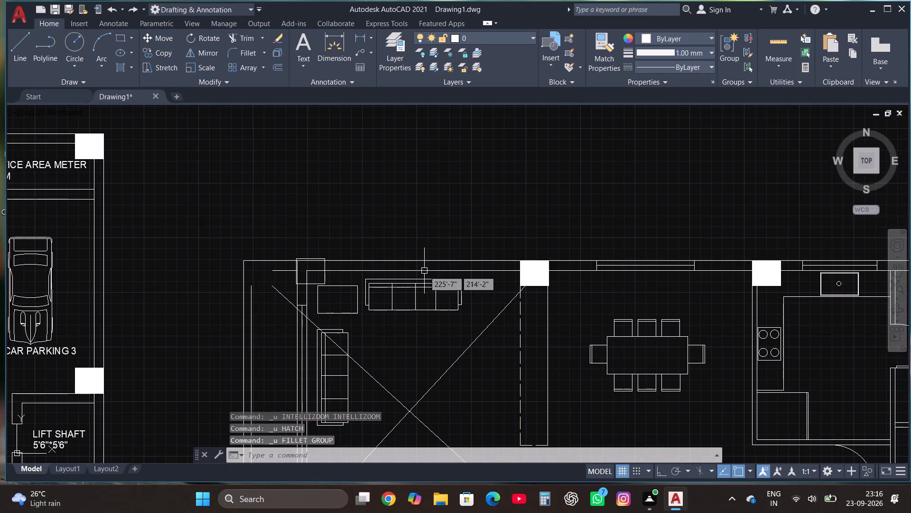
pyautogui.press('Escape')
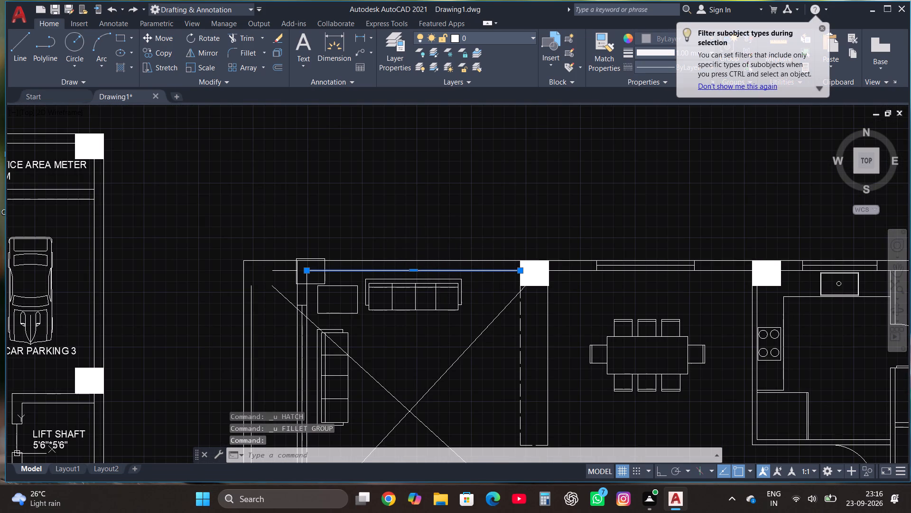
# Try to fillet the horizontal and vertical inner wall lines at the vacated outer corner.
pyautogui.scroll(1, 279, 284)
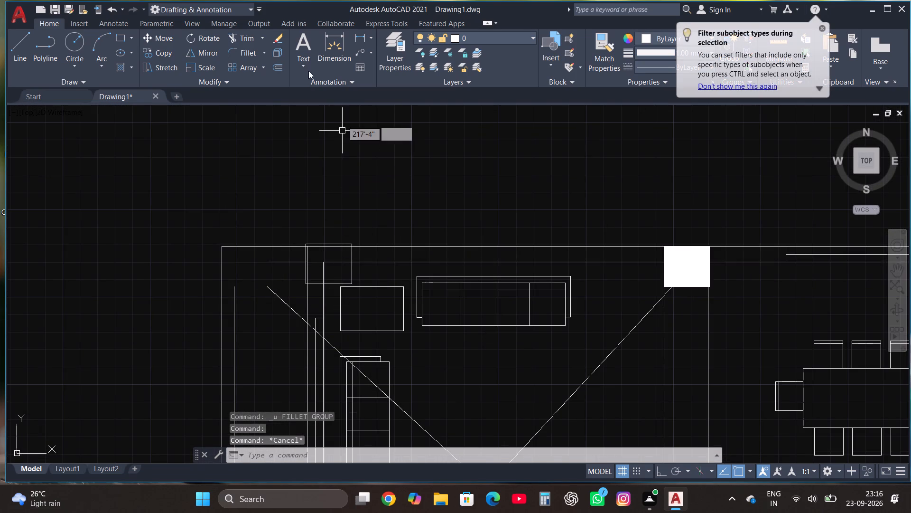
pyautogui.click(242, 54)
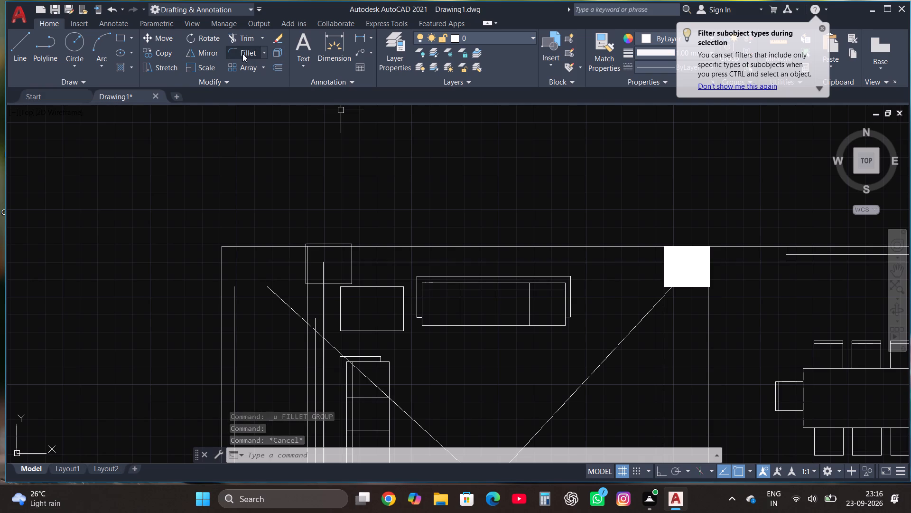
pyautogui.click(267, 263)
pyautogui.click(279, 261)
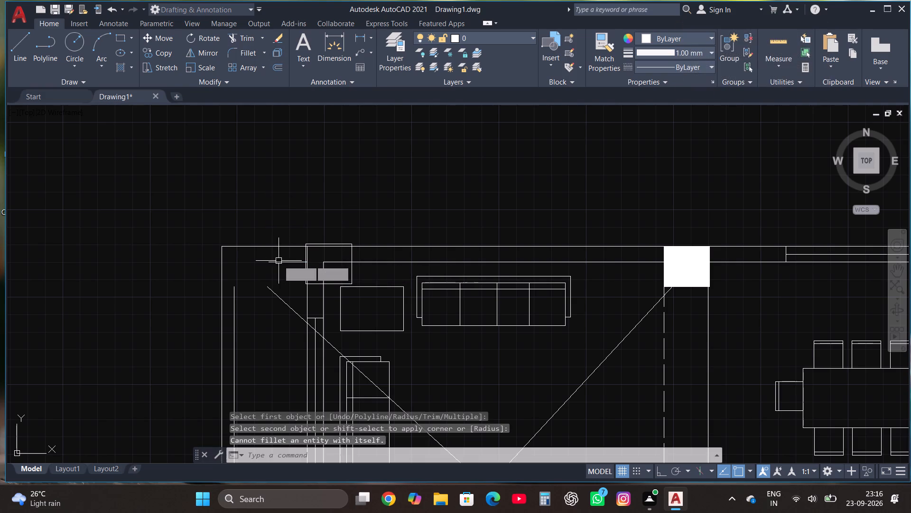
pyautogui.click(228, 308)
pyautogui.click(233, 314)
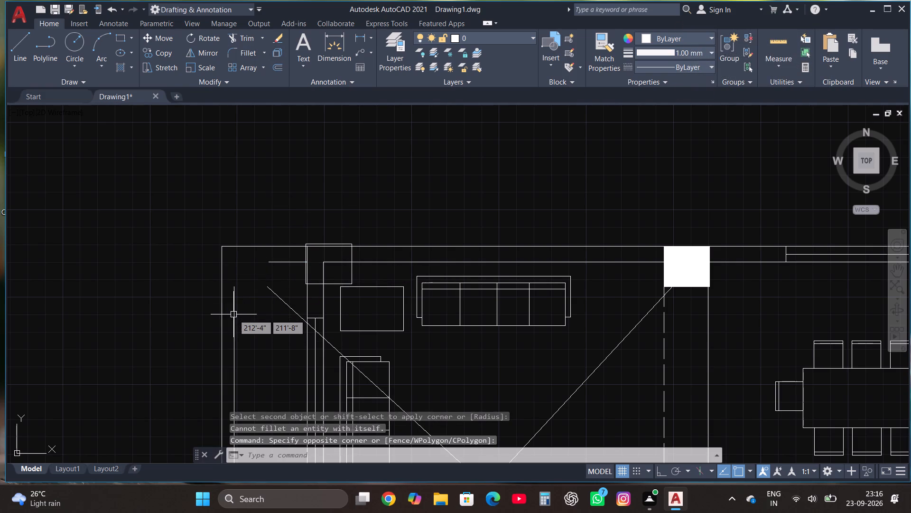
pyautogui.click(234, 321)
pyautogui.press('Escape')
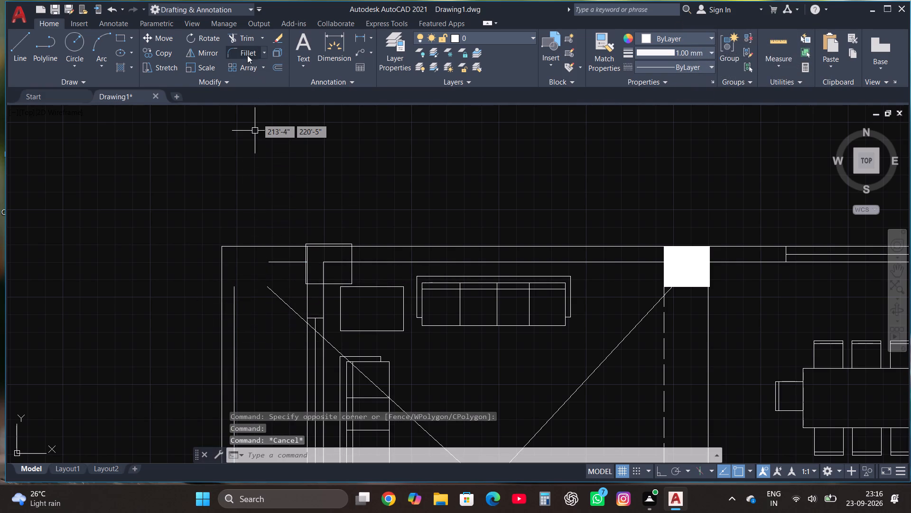
# Fillet the horizontal and vertical inner wall lines so they meet at the vacated outer corner.
pyautogui.click(247, 55)
pyautogui.click(273, 264)
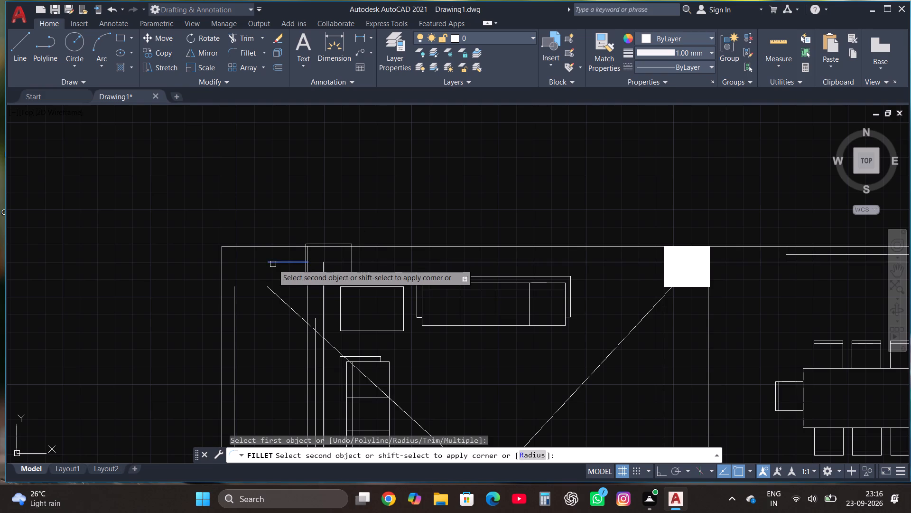
pyautogui.click(231, 316)
pyautogui.click(235, 319)
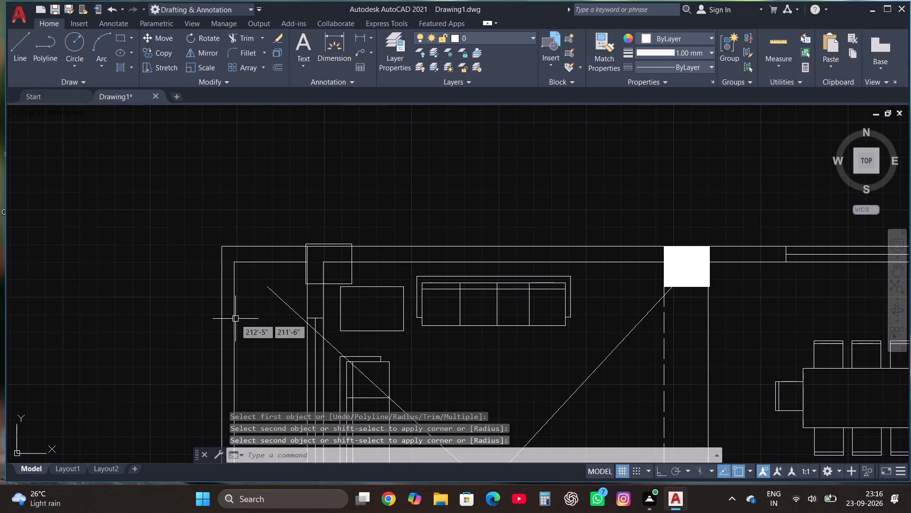
pyautogui.press('Escape')
# Fill the relocated column outline at the wall junction with a Solid hatch.
pyautogui.scroll(-2, 249, 339)
pyautogui.scroll(1, 303, 316)
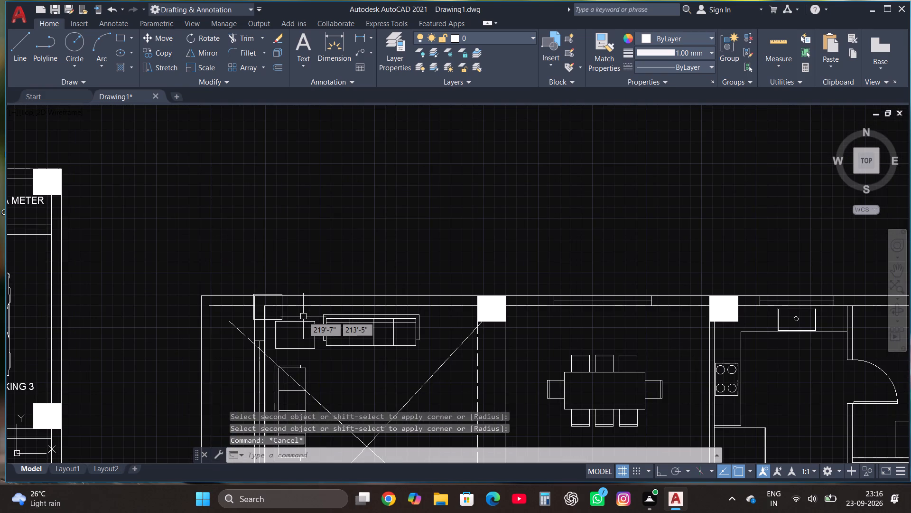
pyautogui.write('HAT')
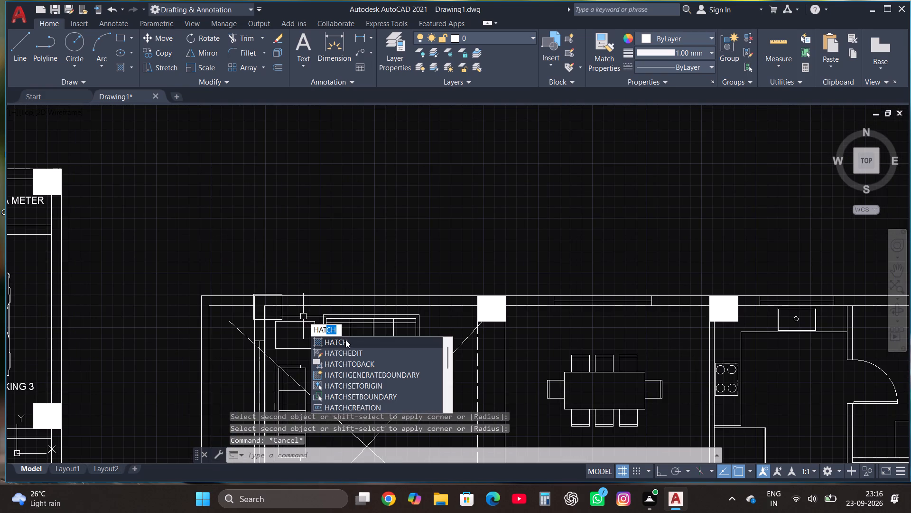
pyautogui.click(344, 341)
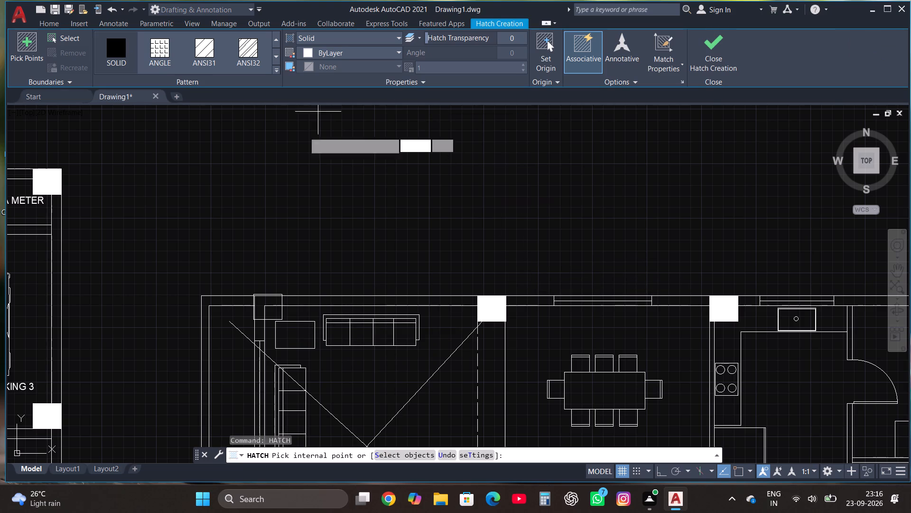
pyautogui.scroll(2, 268, 309)
pyautogui.click(268, 309)
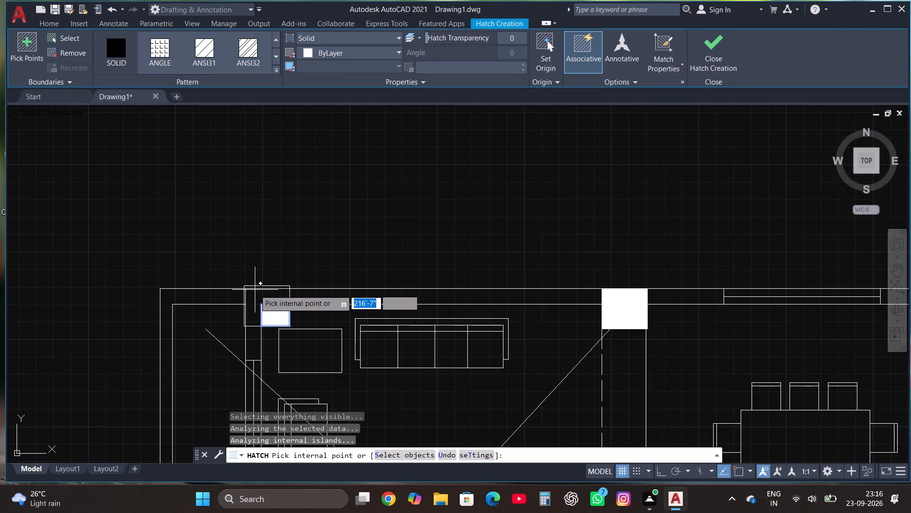
pyautogui.click(253, 289)
pyautogui.click(712, 51)
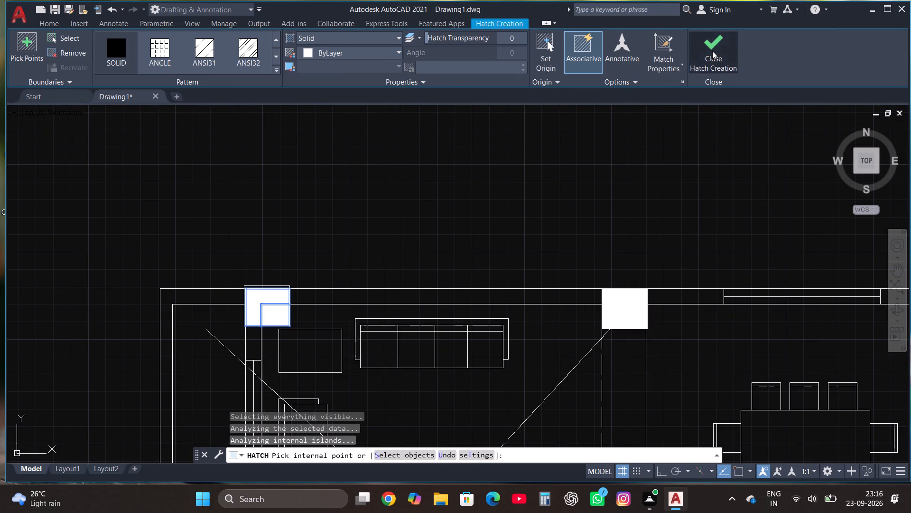
# Draw a small rectangular table in the living room, in front of the sofa along the top wall.
pyautogui.scroll(-3, 288, 209)
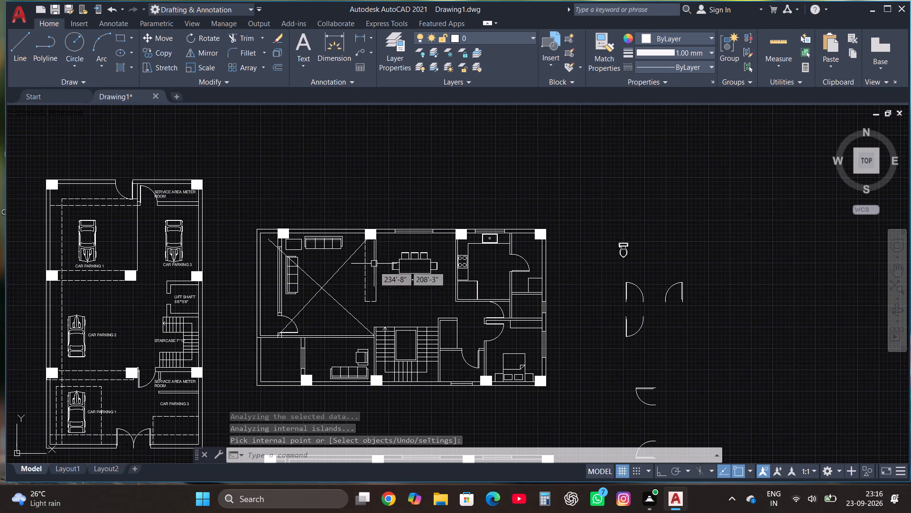
pyautogui.scroll(2, 324, 251)
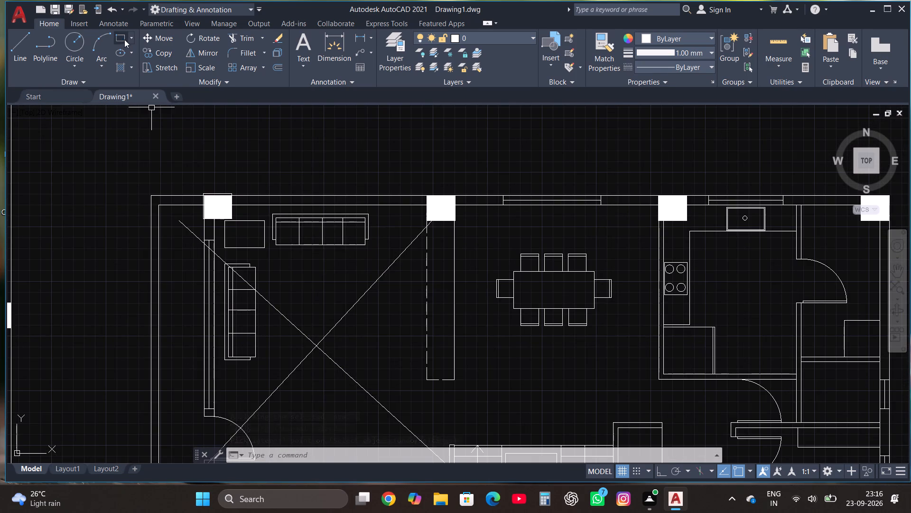
pyautogui.click(123, 39)
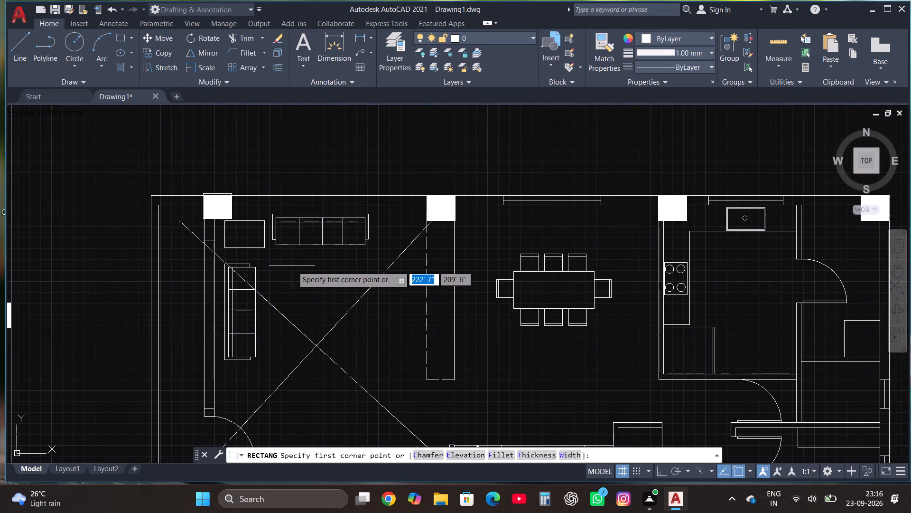
pyautogui.click(293, 269)
pyautogui.click(345, 291)
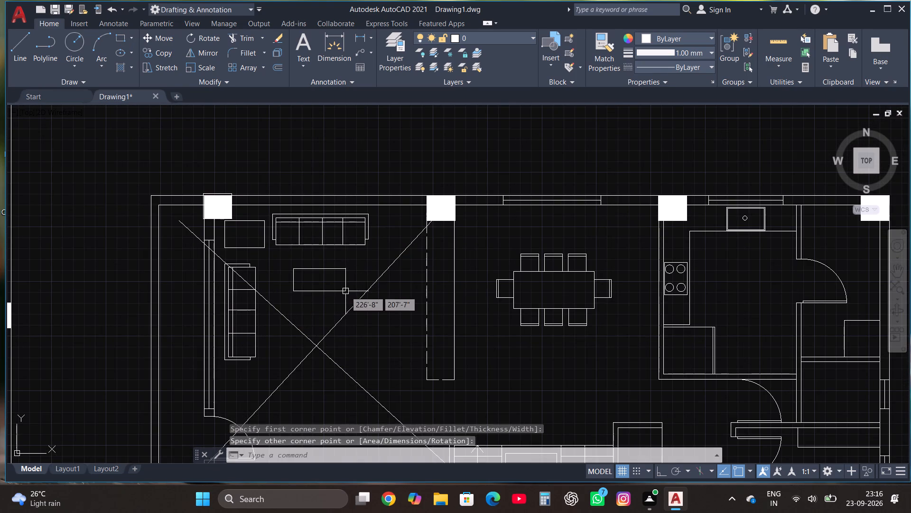
# Erase the short leftover wall lines below the windowed inner wall in the lower copy of the floor plan.
pyautogui.scroll(-1, 330, 222)
pyautogui.scroll(-1, 378, 209)
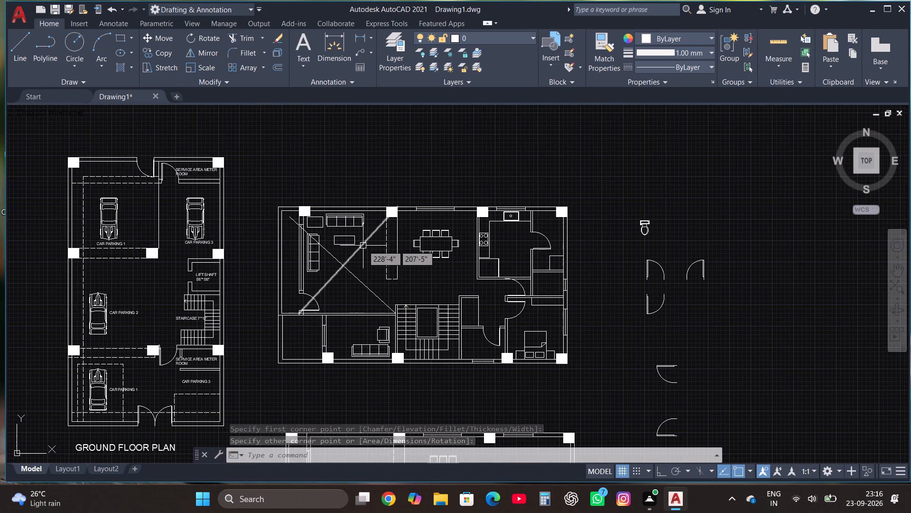
pyautogui.scroll(-2, 363, 244)
pyautogui.scroll(1, 380, 381)
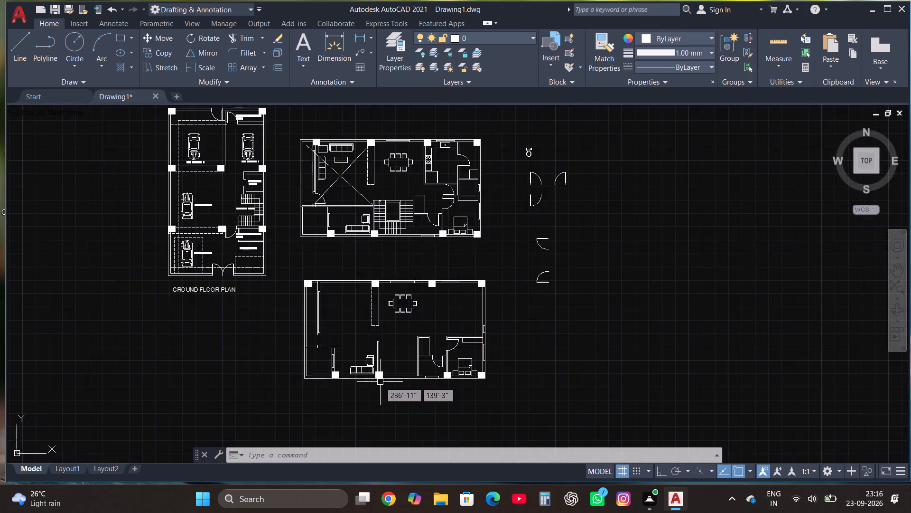
pyautogui.scroll(1, 380, 382)
pyautogui.click(289, 340)
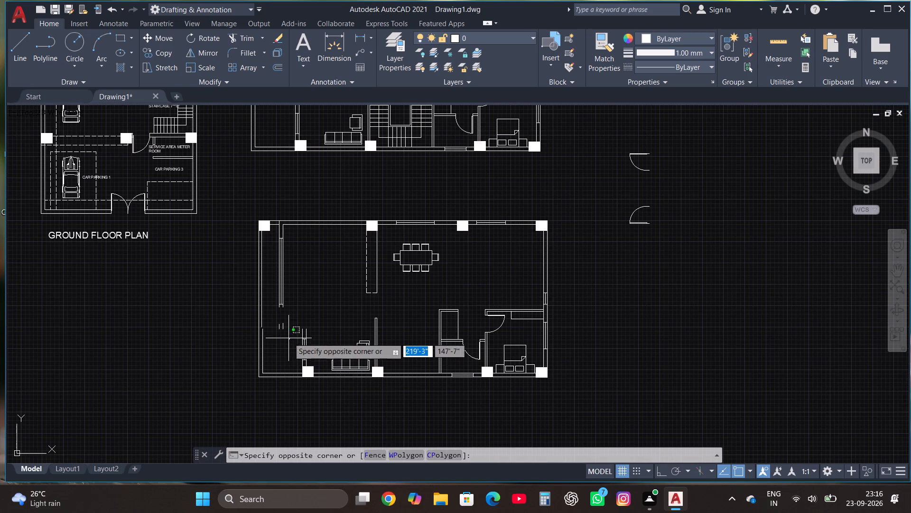
pyautogui.click(275, 319)
pyautogui.press('Delete')
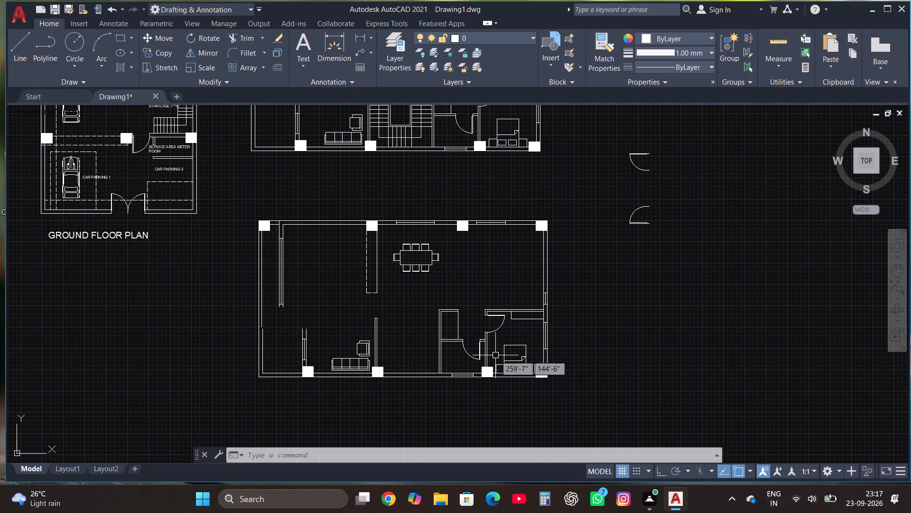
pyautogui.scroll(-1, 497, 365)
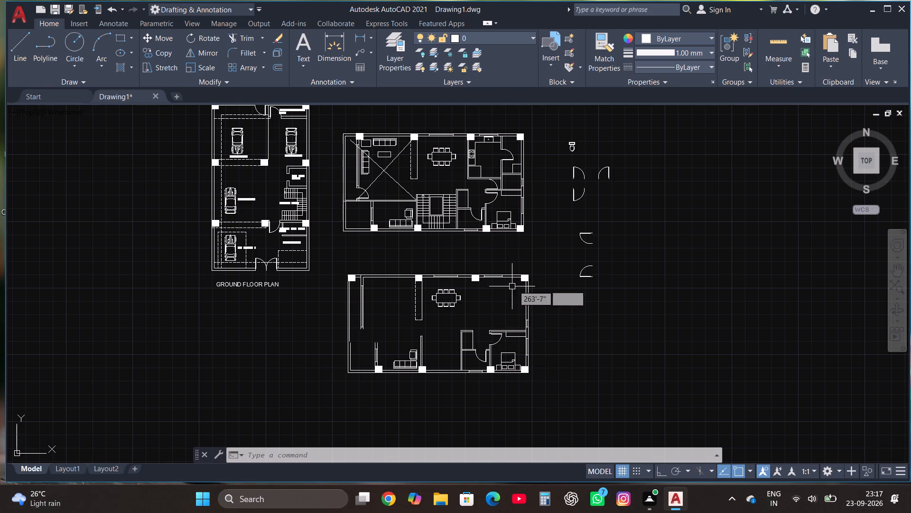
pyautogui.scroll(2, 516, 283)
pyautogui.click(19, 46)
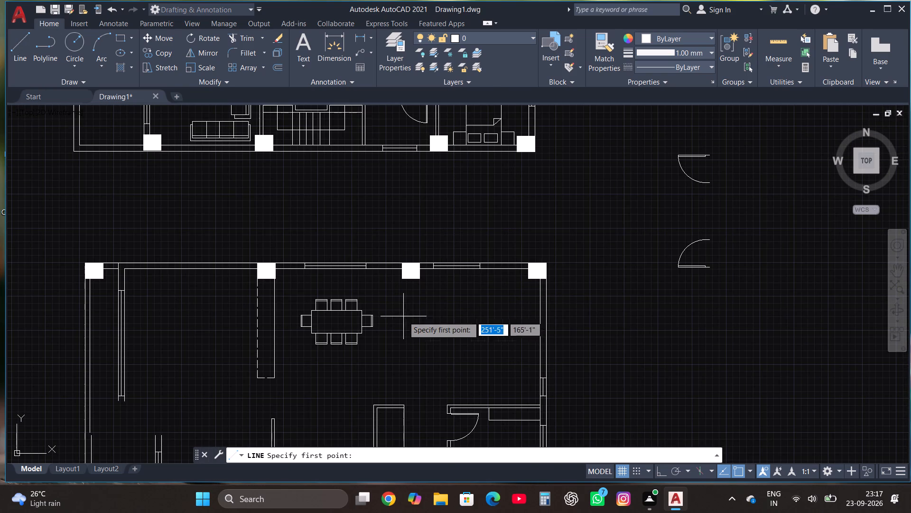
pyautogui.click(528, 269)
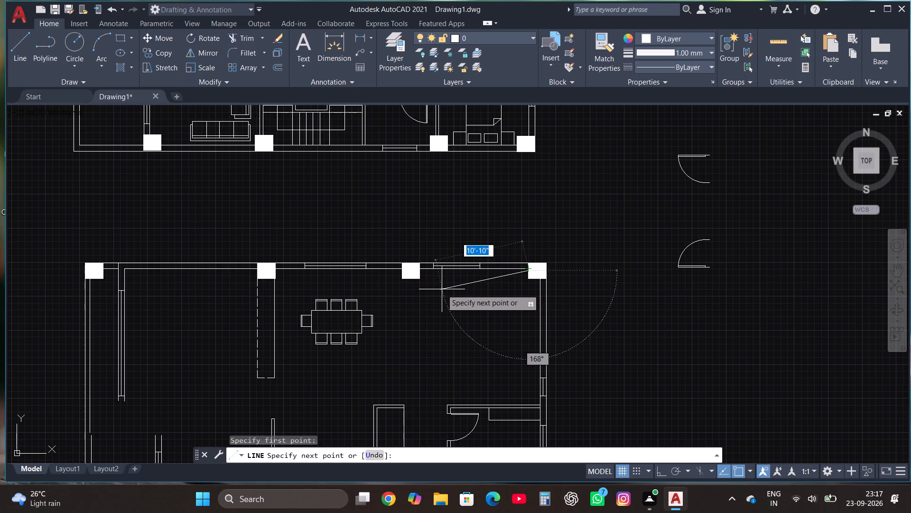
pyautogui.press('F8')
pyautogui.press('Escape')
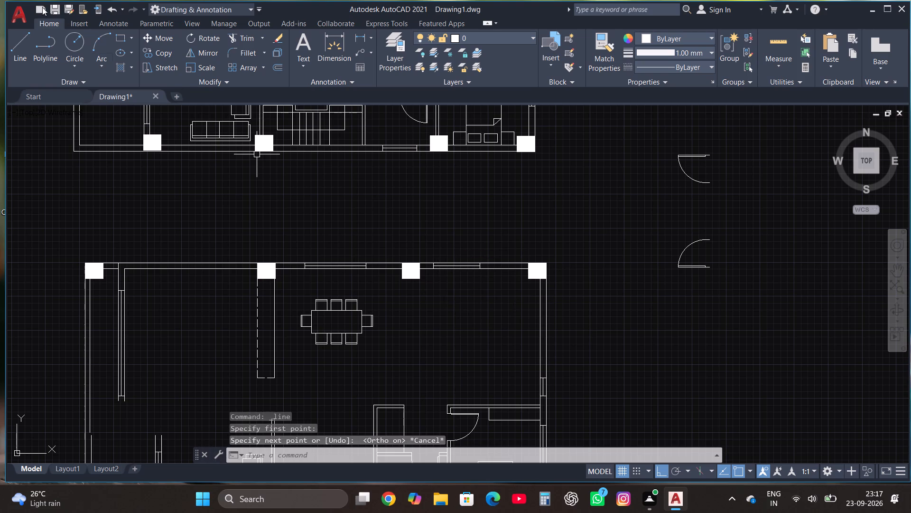
# Draw a wall line down from the top-right window's midpoint in the lower plan, 6' plus about 6' more, then across to the right outer wall.
pyautogui.click(19, 52)
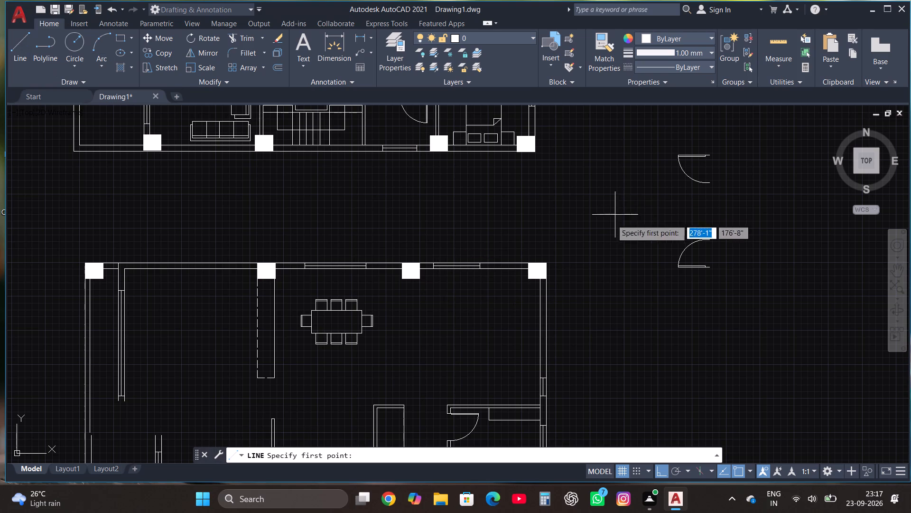
pyautogui.scroll(-1, 604, 234)
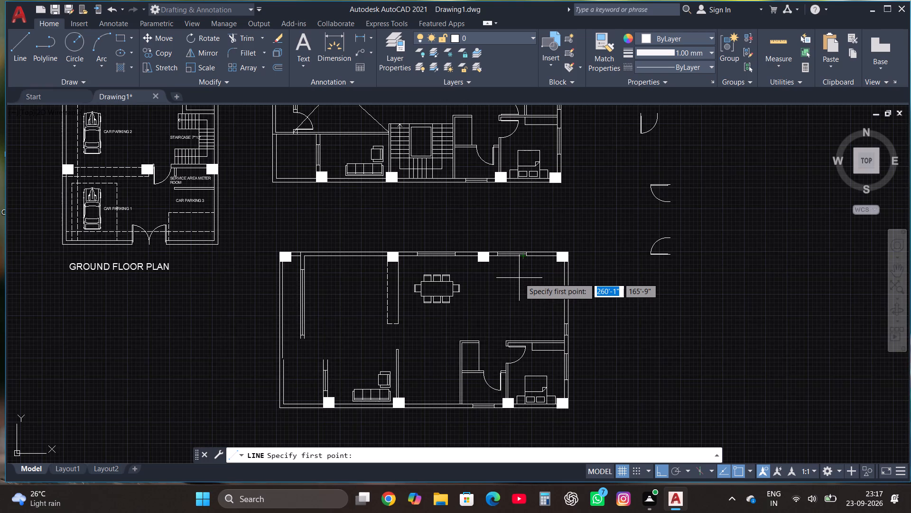
pyautogui.scroll(1, 519, 278)
pyautogui.click(509, 242)
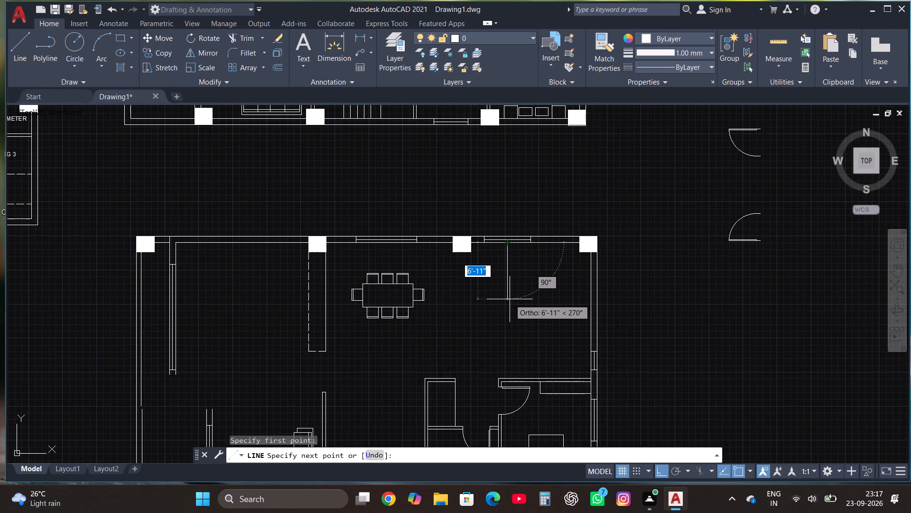
pyautogui.write("6'")
pyautogui.press('Return')
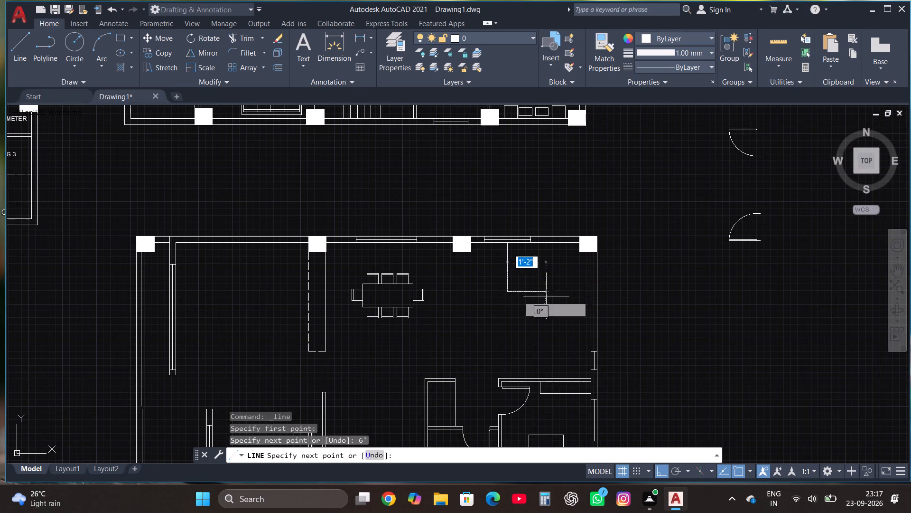
pyautogui.click(518, 340)
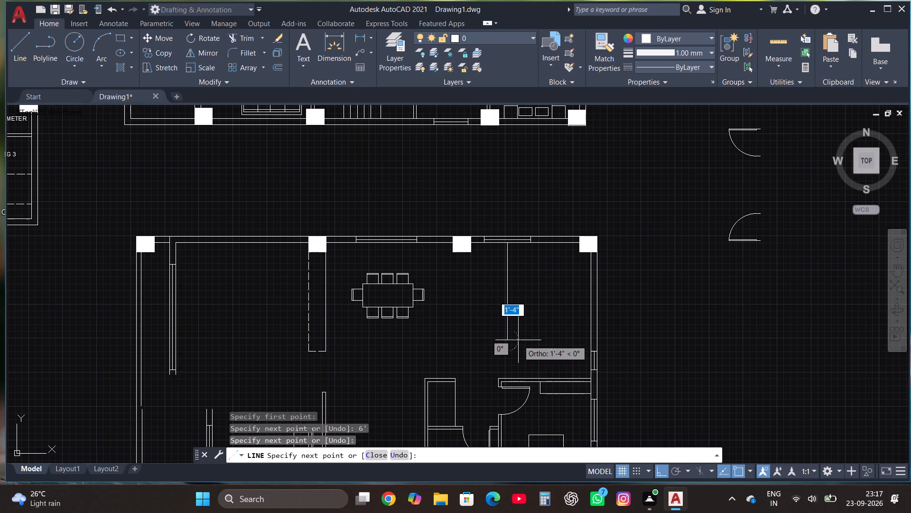
pyautogui.scroll(2, 574, 343)
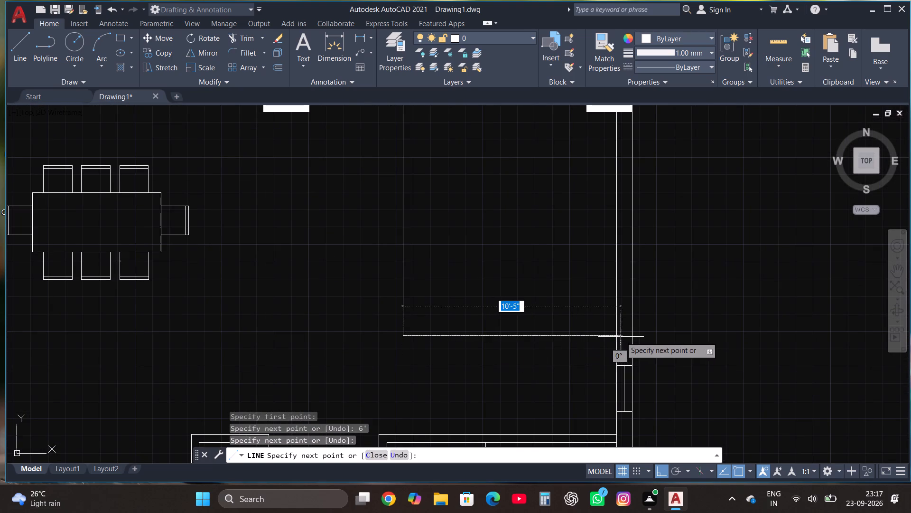
pyautogui.click(623, 337)
pyautogui.press('Escape')
# Trim the end of the new horizontal line that overshoots the inner face of the right outer wall.
pyautogui.click(244, 37)
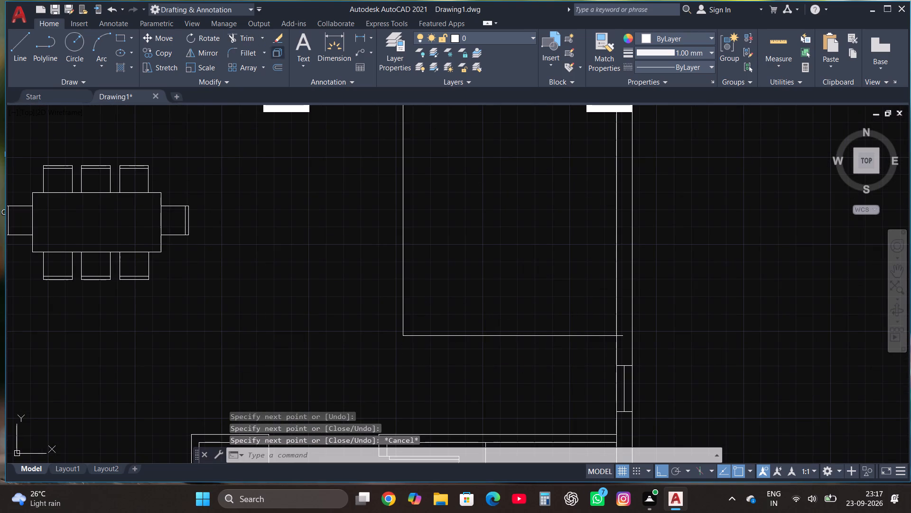
pyautogui.click(625, 337)
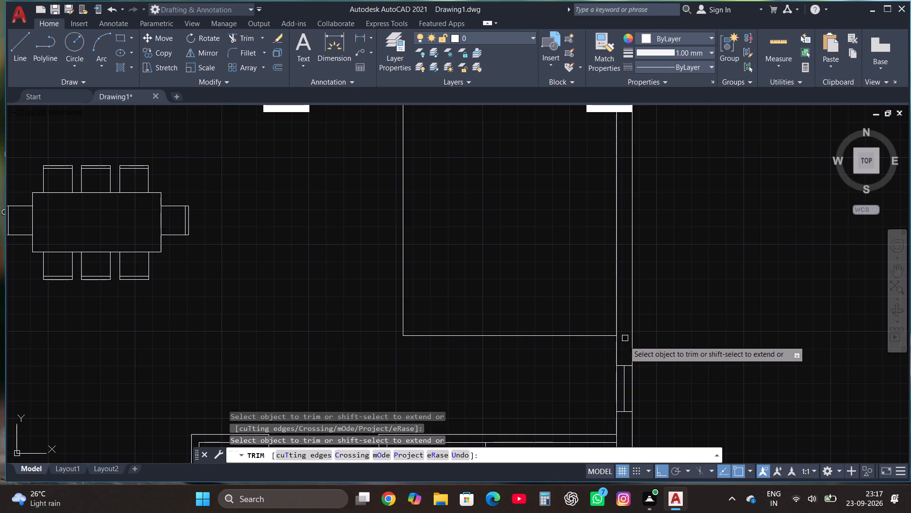
pyautogui.press('Escape')
# Offset the new room's horizontal line and both vertical line segments outward by 4.5" to form the wall thickness.
pyautogui.moveTo(540, 380); pyautogui.dragTo(538, 376)
pyautogui.click(390, 280)
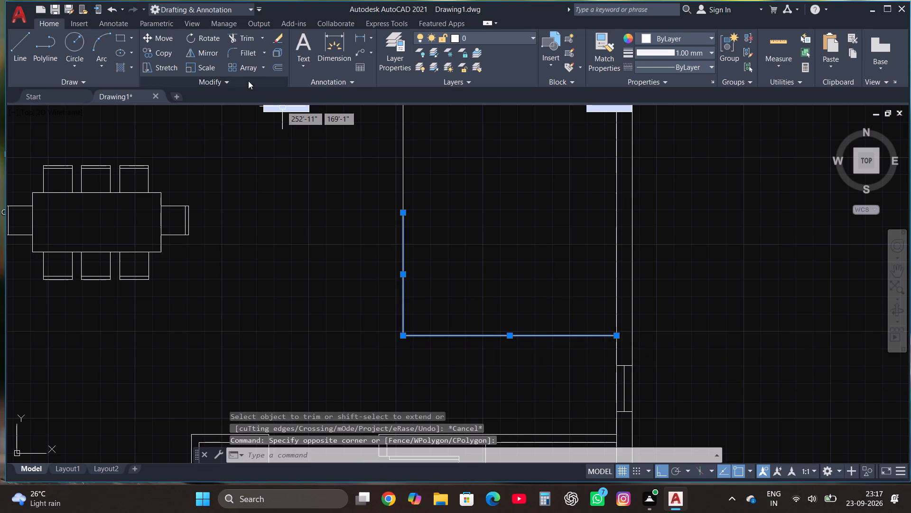
pyautogui.click(279, 65)
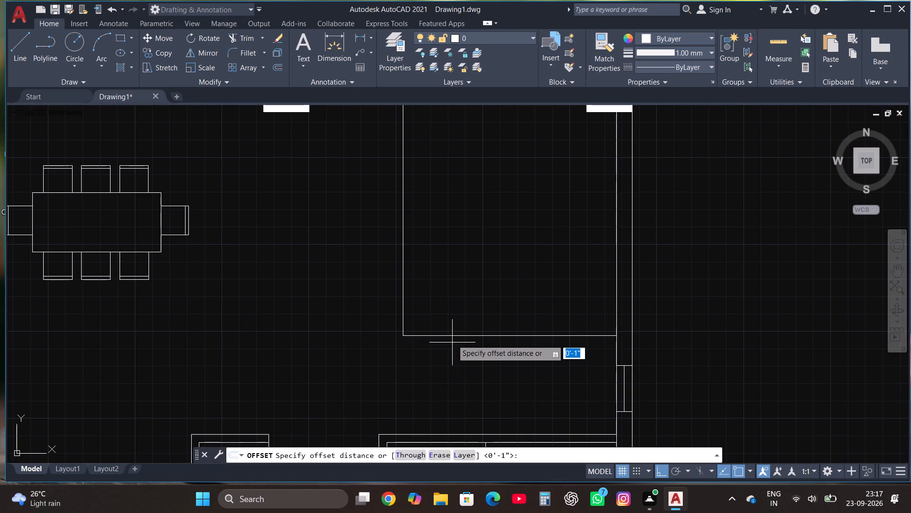
pyautogui.click(451, 335)
pyautogui.click(451, 349)
pyautogui.click(451, 334)
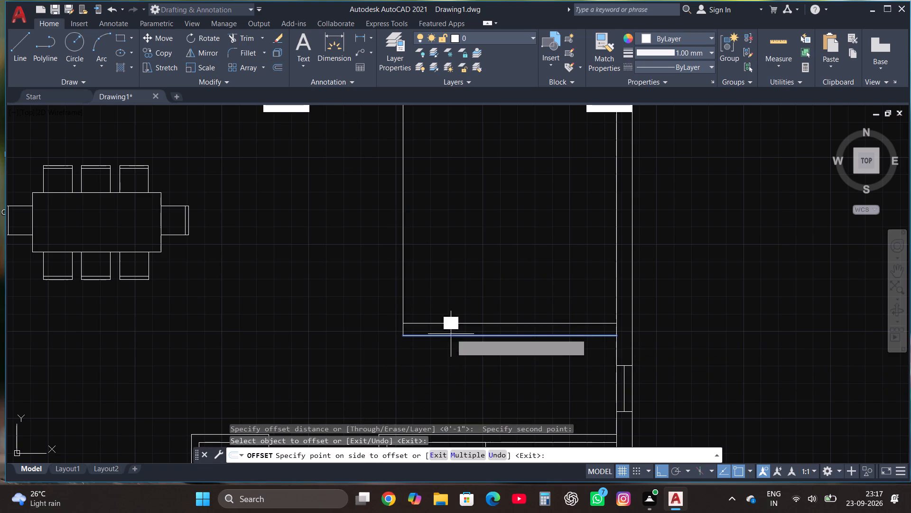
pyautogui.write('4.5"')
pyautogui.press('Return')
pyautogui.click(400, 298)
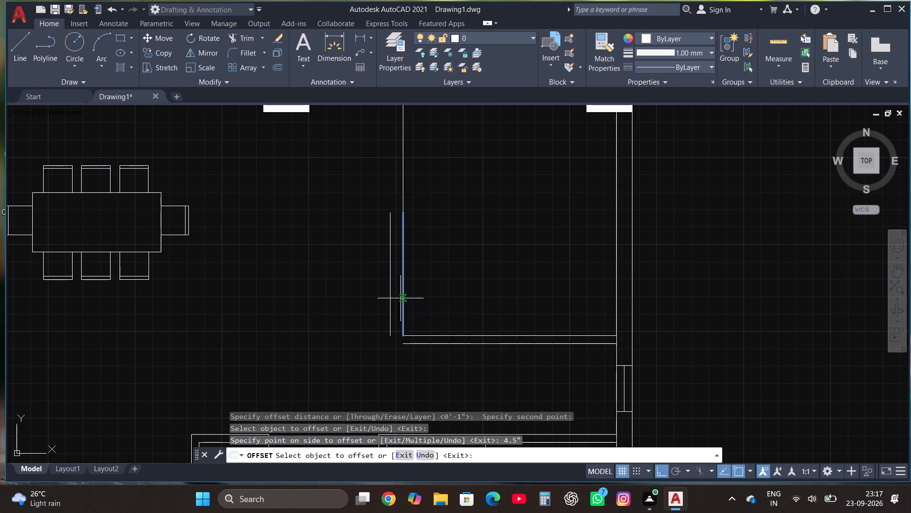
pyautogui.write('4.5"')
pyautogui.press('Return')
pyautogui.scroll(-2, 349, 285)
pyautogui.scroll(1, 371, 251)
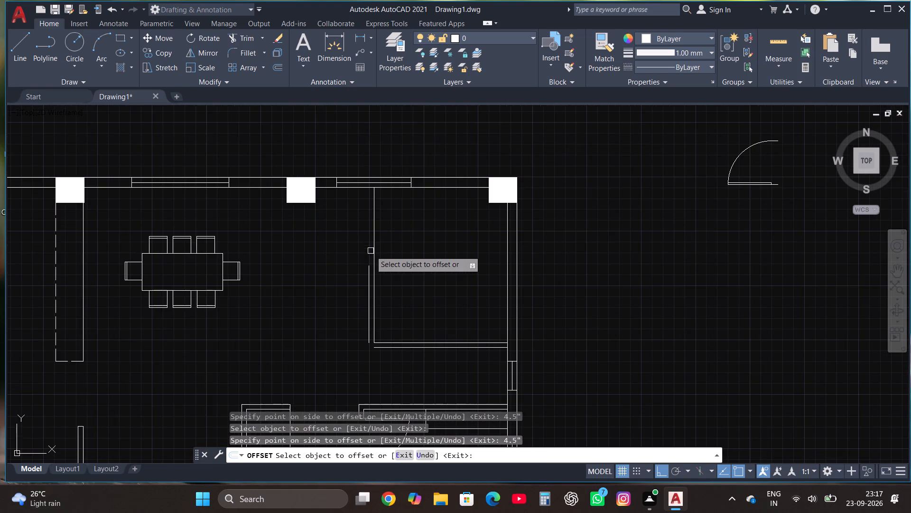
pyautogui.click(374, 253)
pyautogui.write('4.5')
pyautogui.press('Return')
pyautogui.press('Escape')
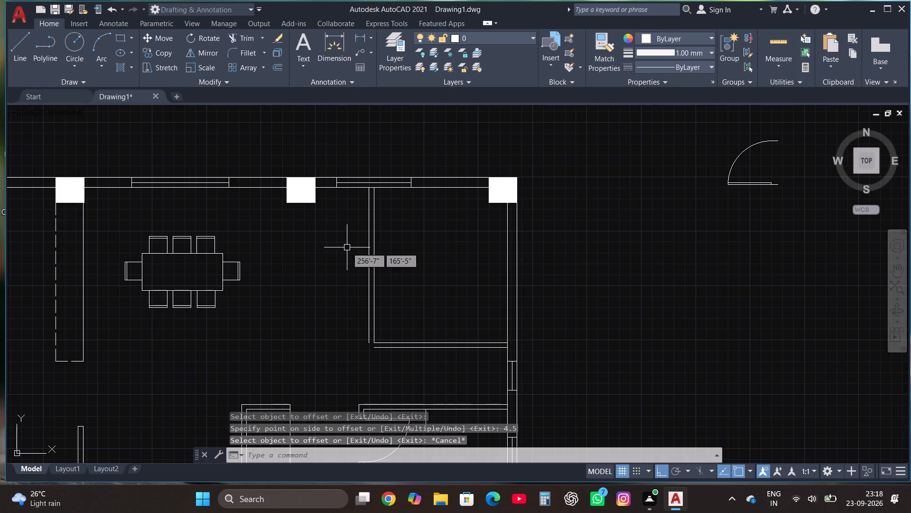
# Fillet the offset vertical and horizontal wall lines so they meet at the new room's outer corner.
pyautogui.click(246, 53)
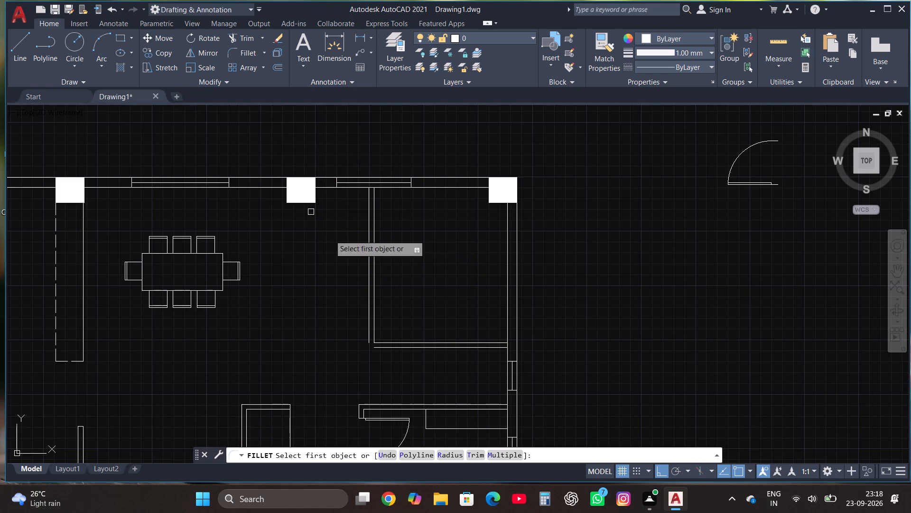
pyautogui.click(369, 332)
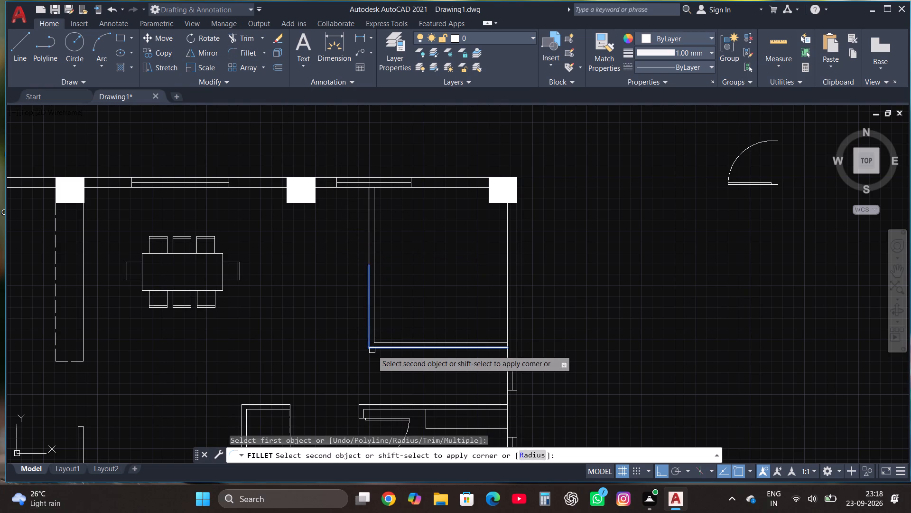
pyautogui.click(372, 350)
pyautogui.press('Escape')
# Erase the dining table with its chairs from the lower floor plan.
pyautogui.scroll(-2, 423, 291)
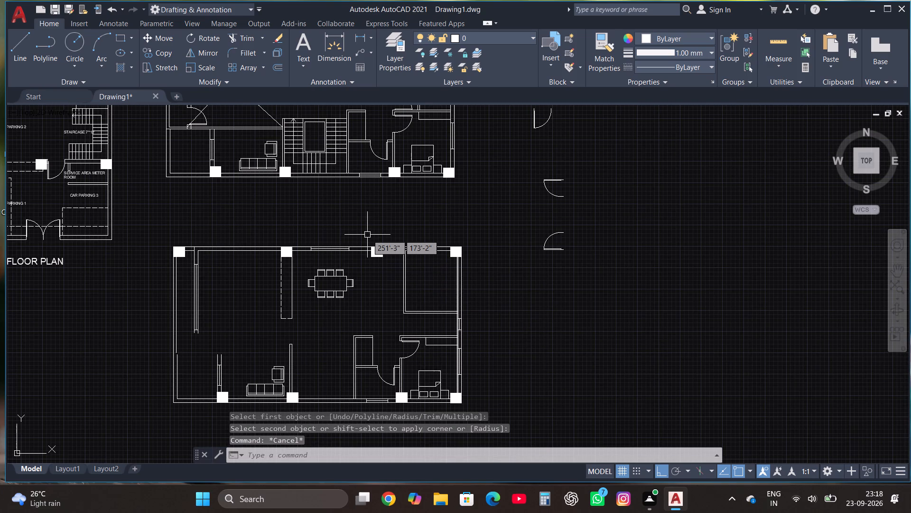
pyautogui.click(353, 312)
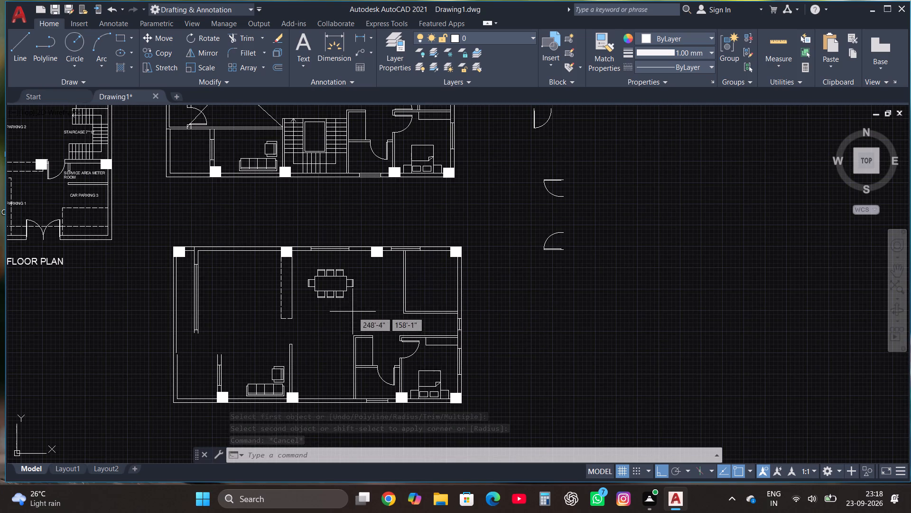
pyautogui.click(304, 268)
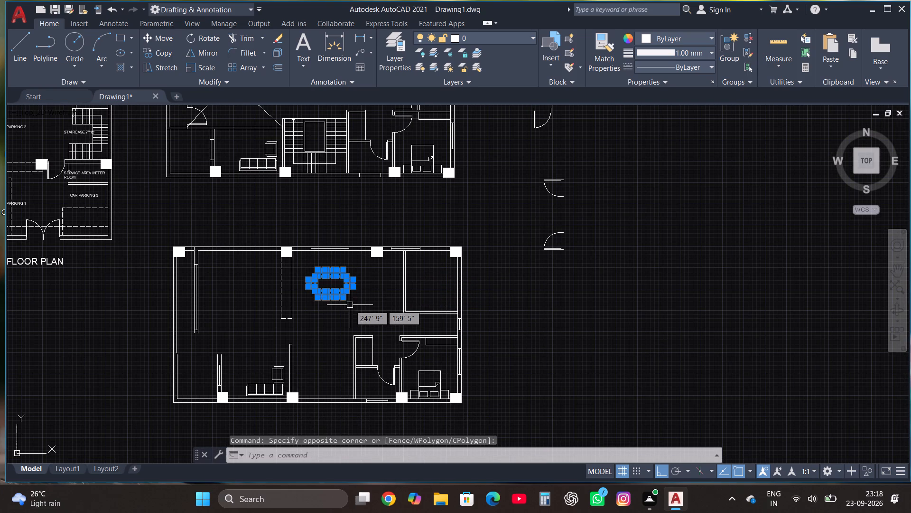
pyautogui.press('Delete')
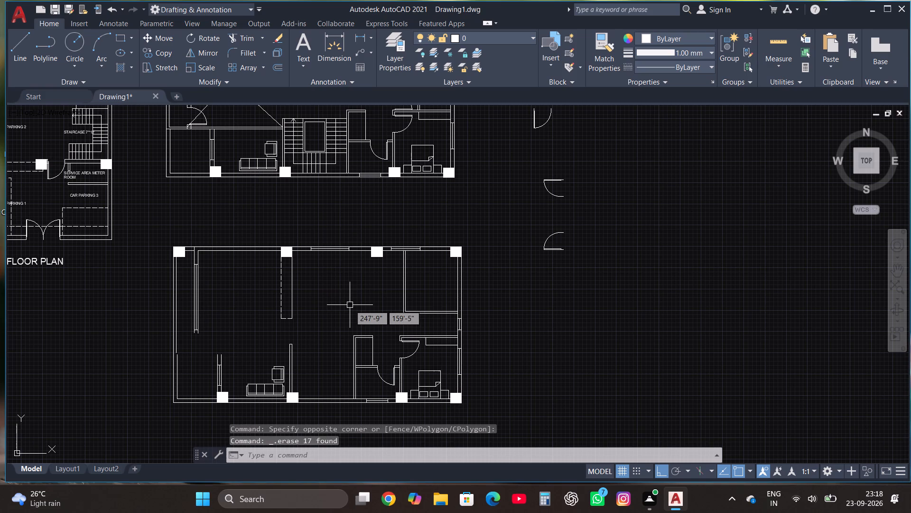
# Draw a wall line 17' down from the midpoint of the former dining area's top window, then across to the small room's upper-left inner corner.
pyautogui.scroll(1, 360, 282)
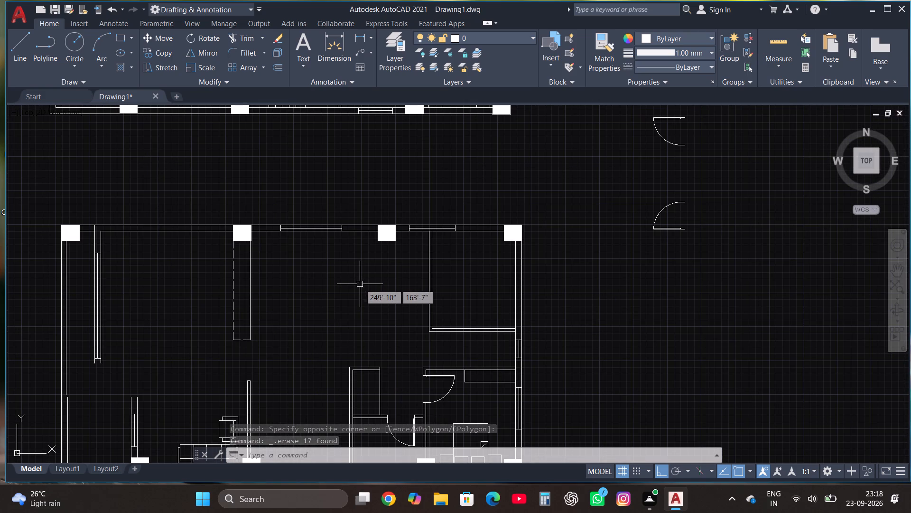
pyautogui.click(22, 44)
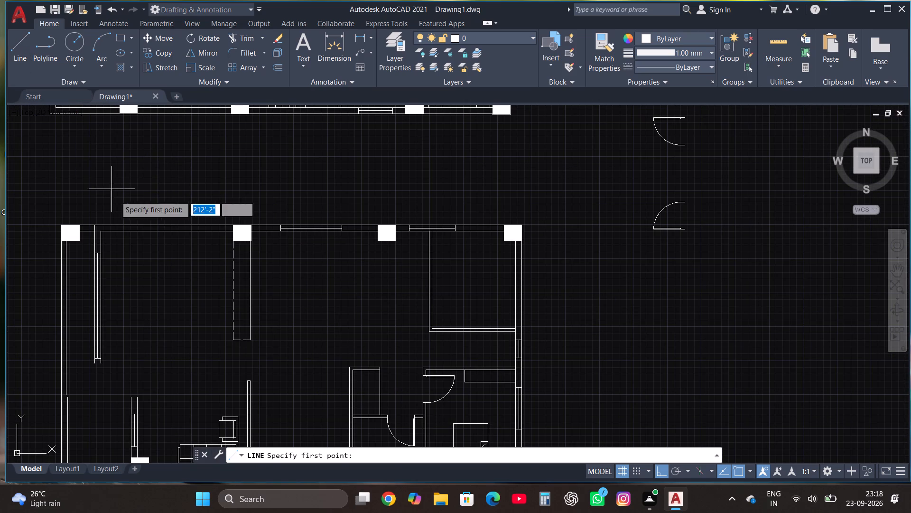
pyautogui.scroll(-1, 213, 279)
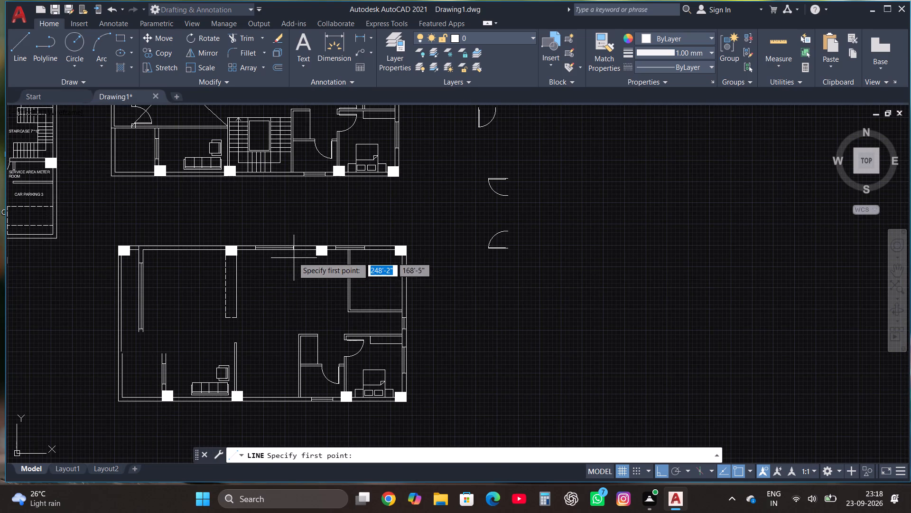
pyautogui.click(295, 253)
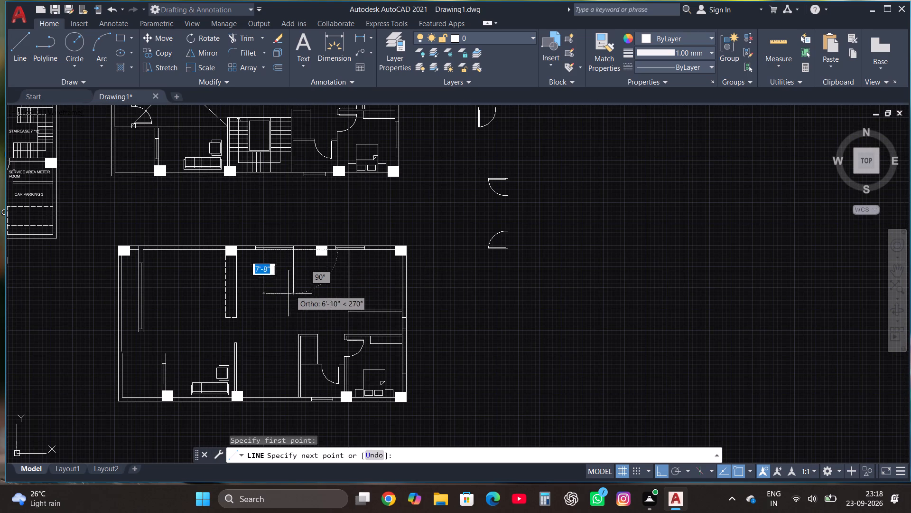
pyautogui.scroll(1, 290, 307)
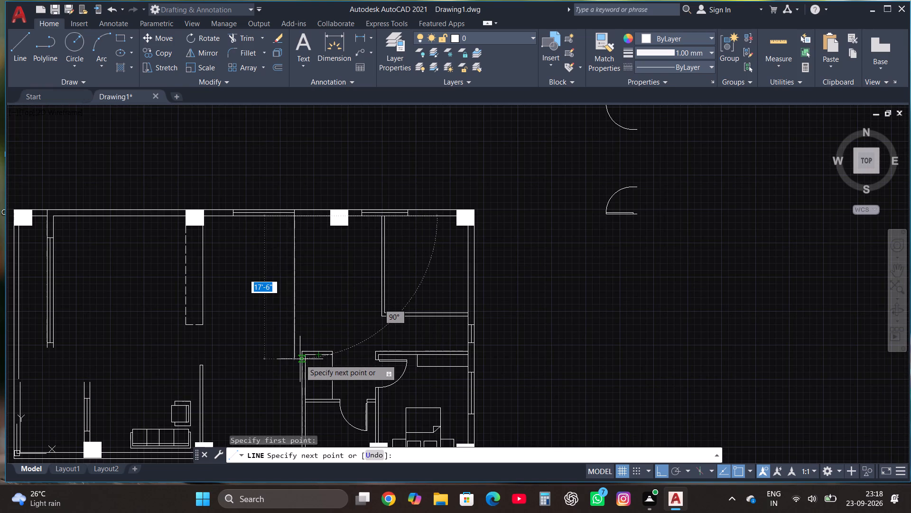
pyautogui.scroll(2, 299, 359)
pyautogui.scroll(-1, 296, 351)
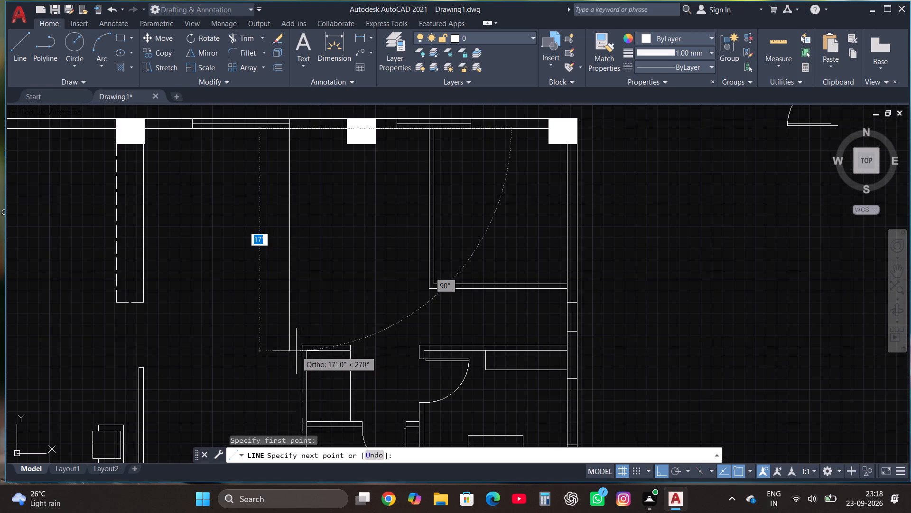
pyautogui.scroll(3, 296, 351)
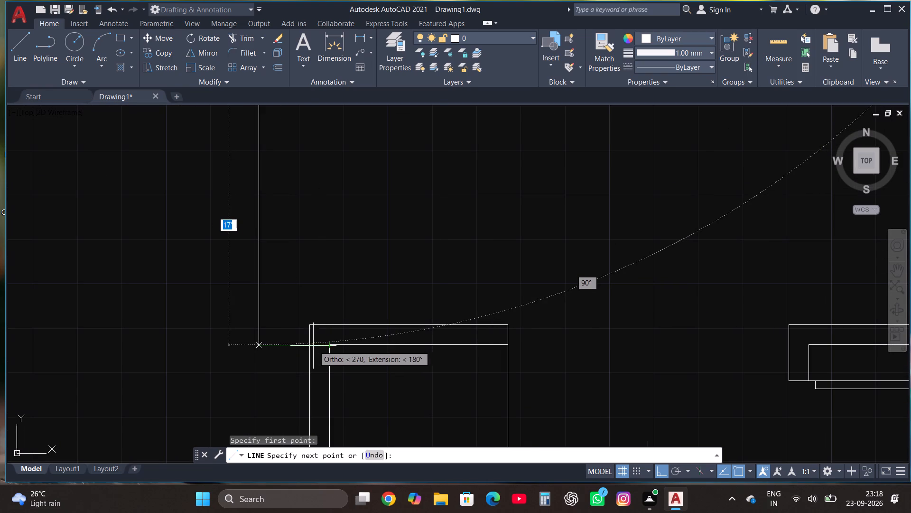
pyautogui.click(295, 347)
pyautogui.click(333, 347)
pyautogui.press('`')
pyautogui.press('Escape')
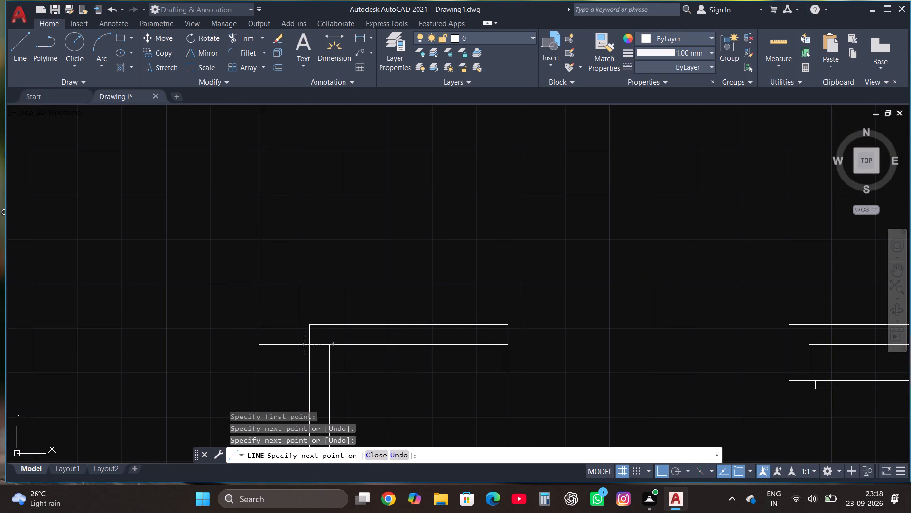
pyautogui.scroll(-2, 332, 370)
pyautogui.press('Escape')
# Offset the new vertical wall line and its short horizontal return inward by 4.5" to form the wall thickness in the lower plan.
pyautogui.moveTo(317, 323); pyautogui.dragTo(315, 316)
pyautogui.click(290, 277)
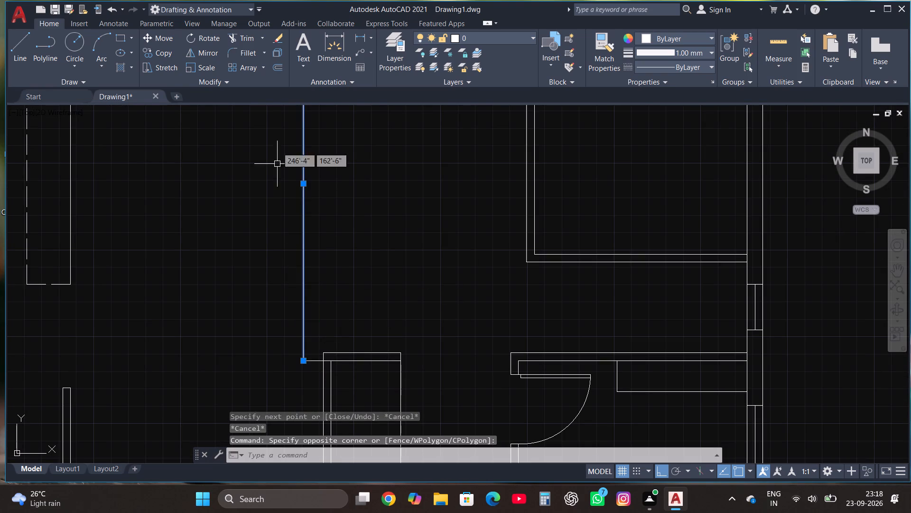
pyautogui.click(279, 62)
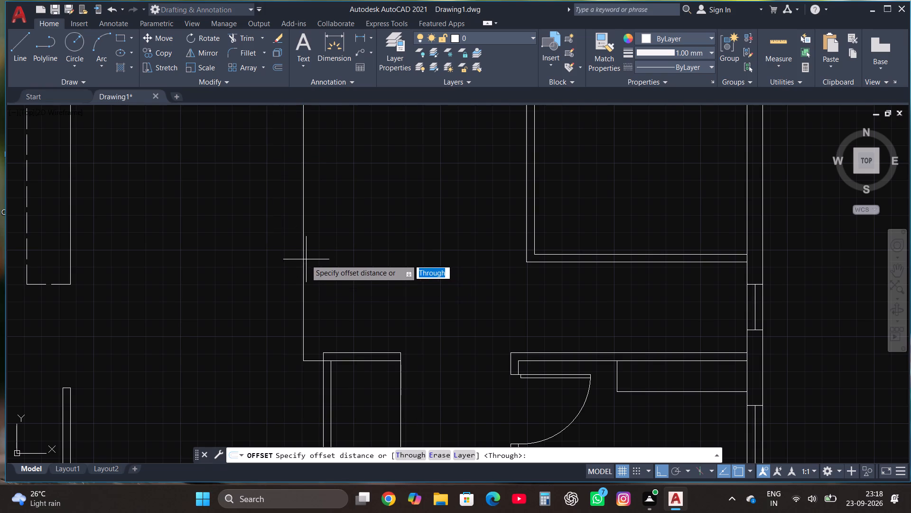
pyautogui.click(302, 256)
pyautogui.click(314, 257)
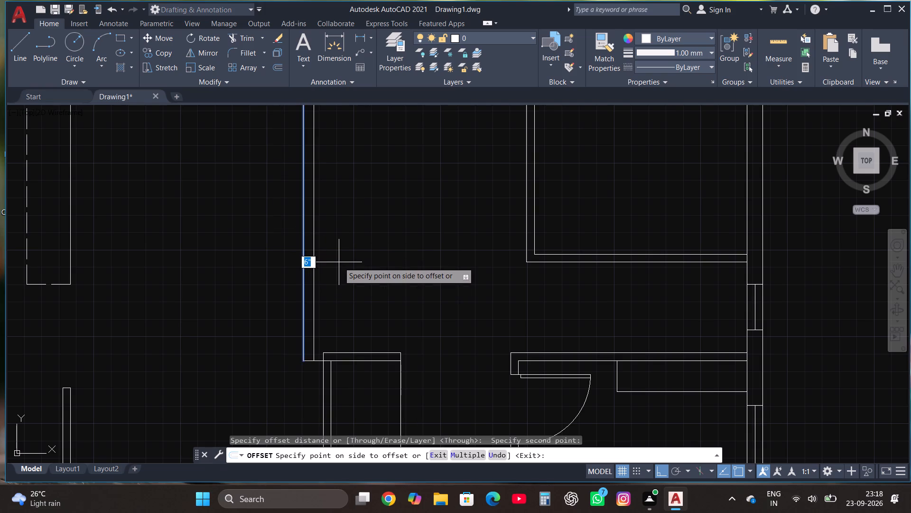
pyautogui.write('4.5"')
pyautogui.press('Return')
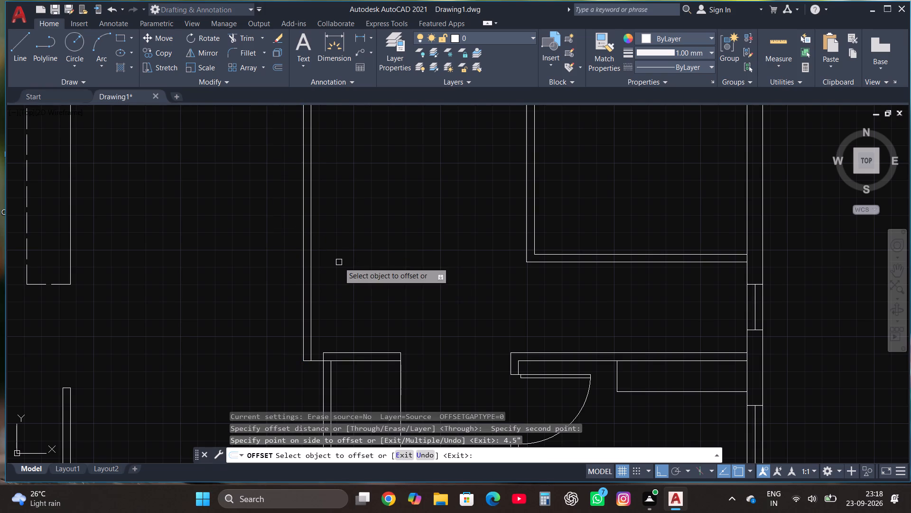
pyautogui.click(314, 361)
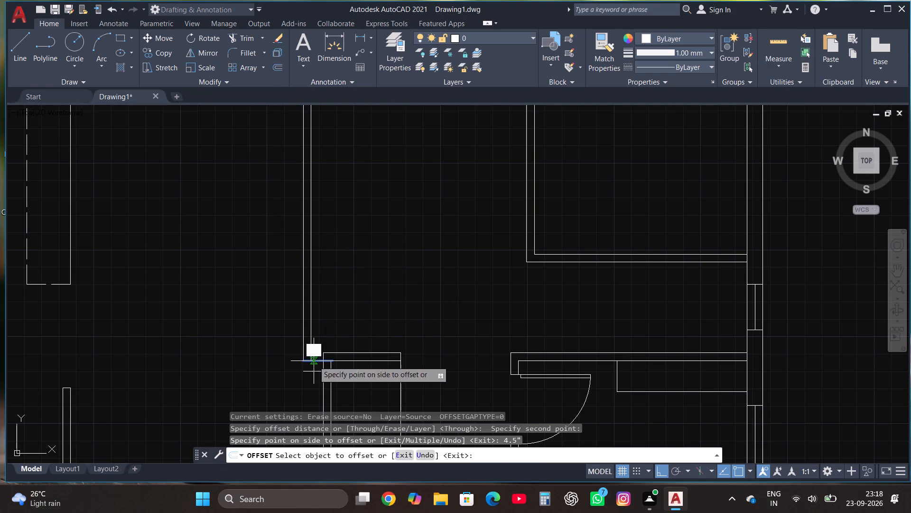
pyautogui.write('4.5"')
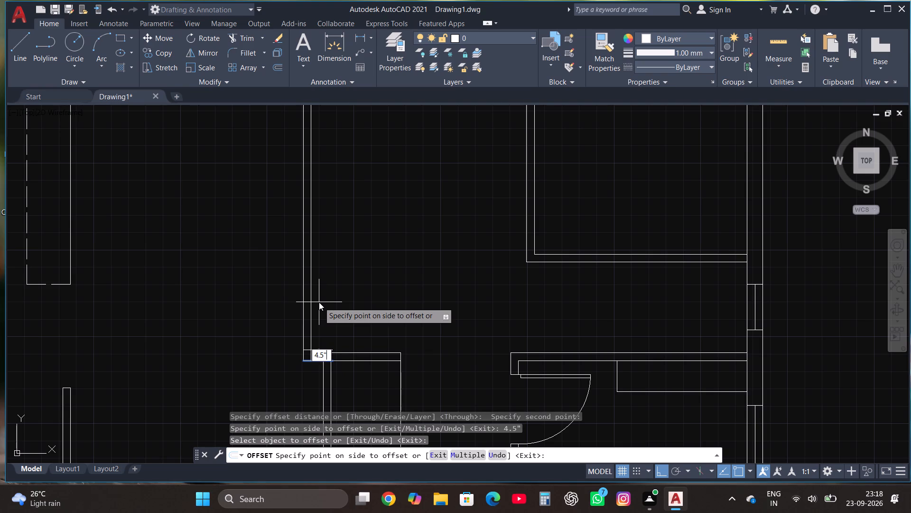
pyautogui.press('Return')
pyautogui.press('Escape')
# Extend the small room's upper wall line leftward across its left wall, and trim away the wall section above it and the overhang.
pyautogui.scroll(-3, 319, 302)
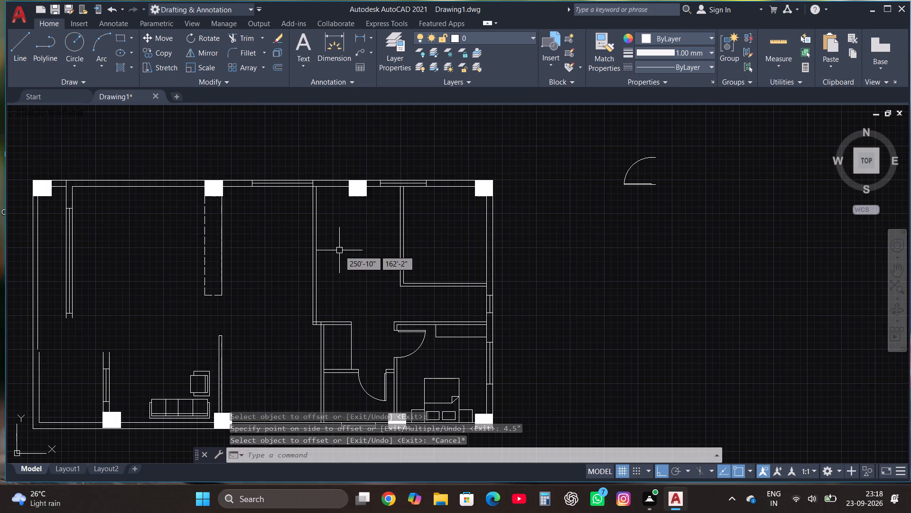
pyautogui.scroll(1, 340, 379)
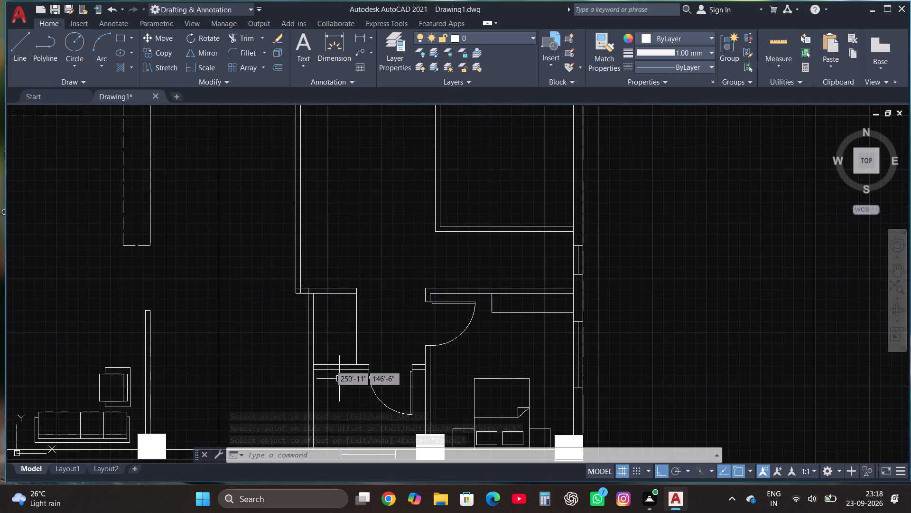
pyautogui.click(19, 40)
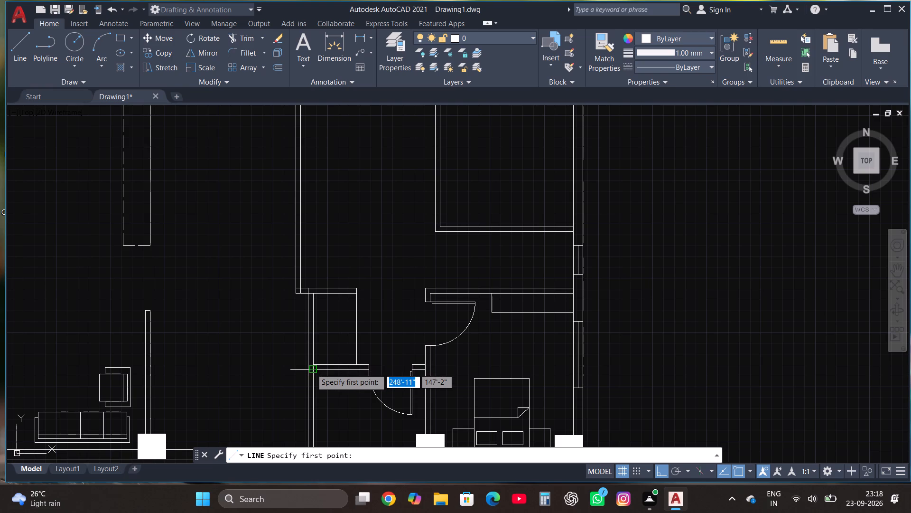
pyautogui.click(315, 366)
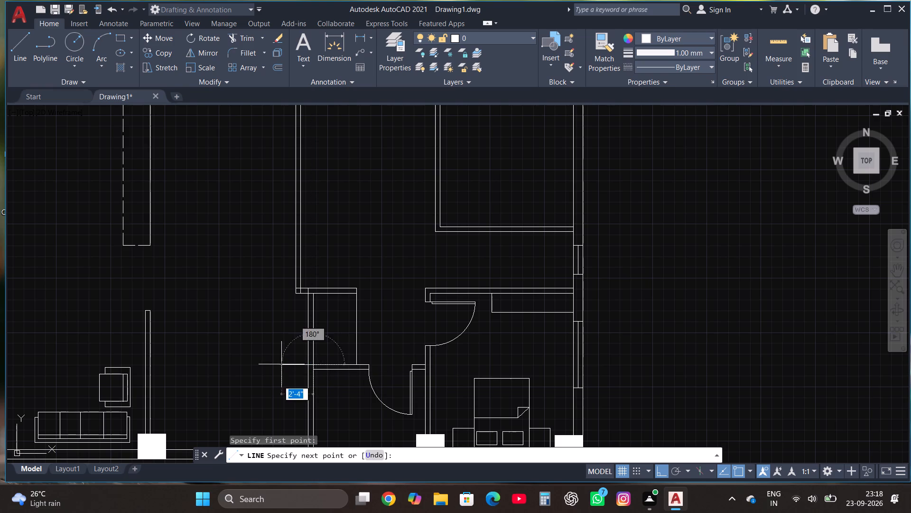
pyautogui.click(281, 364)
pyautogui.click(250, 33)
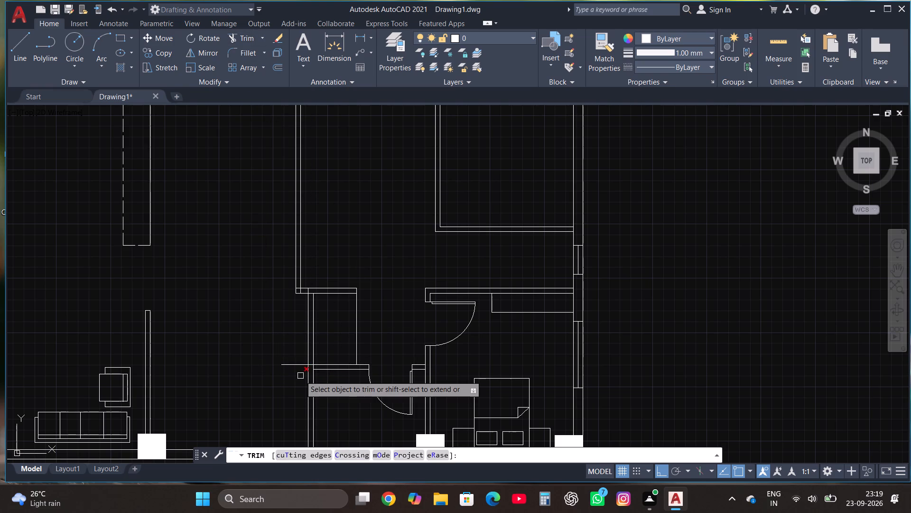
pyautogui.click(300, 376)
pyautogui.click(296, 350)
pyautogui.click(302, 340)
pyautogui.click(321, 331)
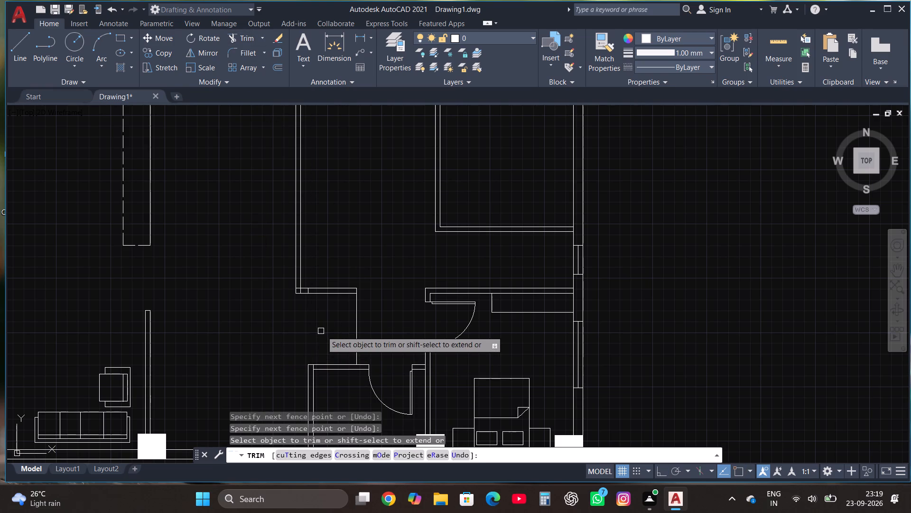
# Trim the overlapping wall lines at the lower corner where the new vertical wall meets the short horizontal wall.
pyautogui.scroll(3, 317, 285)
pyautogui.click(239, 303)
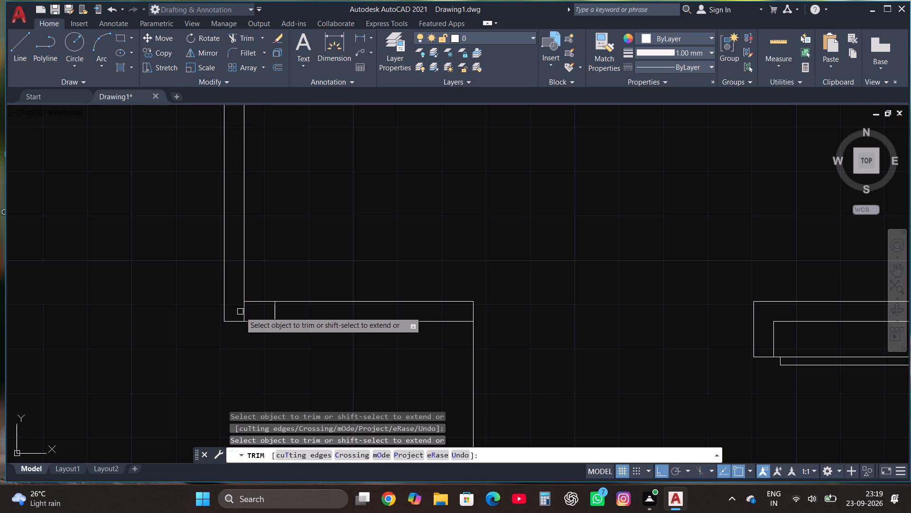
pyautogui.click(240, 312)
pyautogui.click(279, 313)
pyautogui.scroll(-2, 279, 313)
pyautogui.scroll(-3, 356, 267)
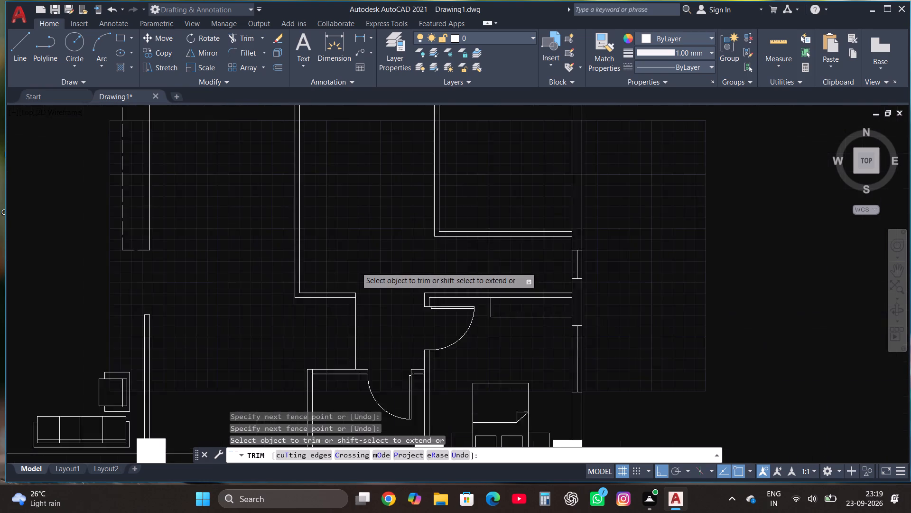
pyautogui.scroll(2, 355, 326)
pyautogui.press('Escape')
# Copy the upper plan's staircase with its side walls and adjoining column to the empty space beside the lower floor plan.
pyautogui.scroll(-2, 355, 332)
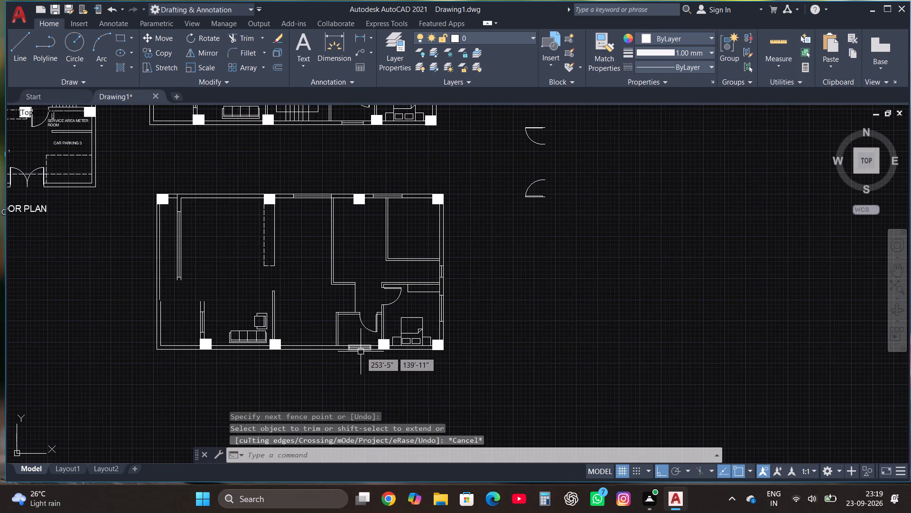
pyautogui.scroll(-1, 362, 351)
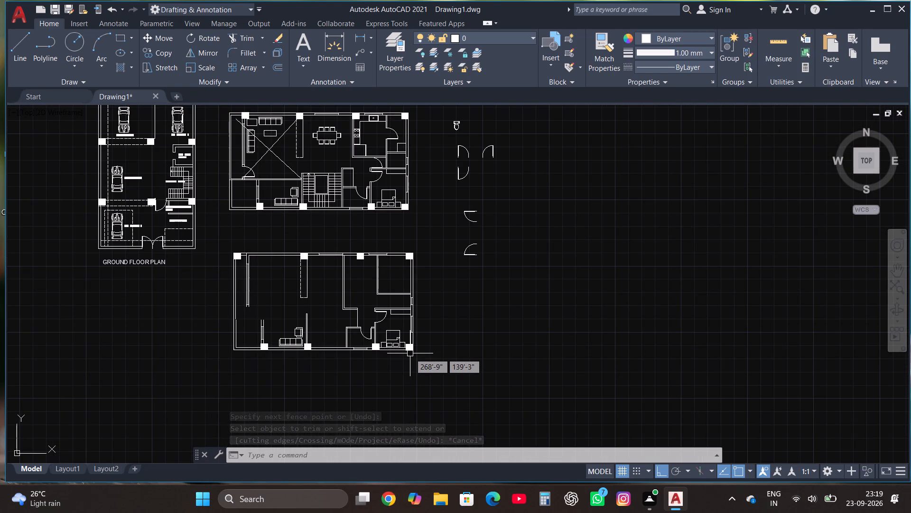
pyautogui.scroll(-1, 410, 354)
pyautogui.scroll(1, 361, 234)
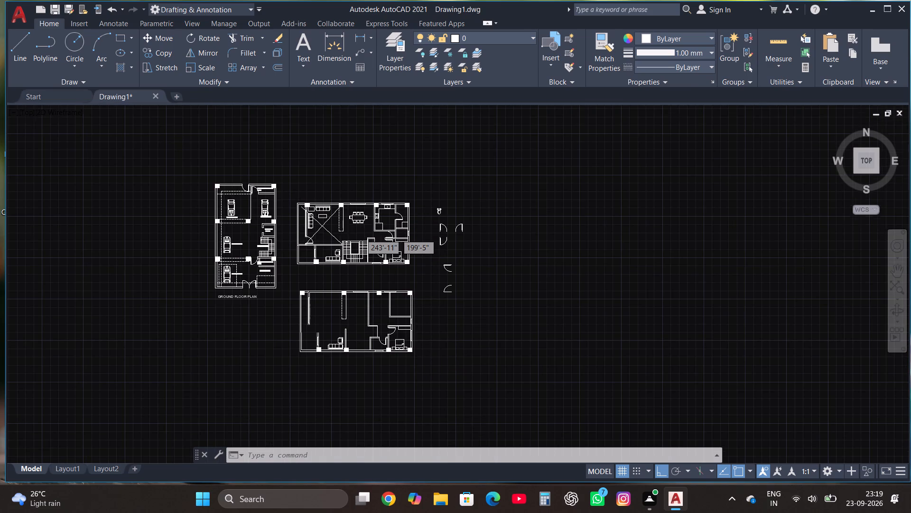
pyautogui.scroll(3, 344, 250)
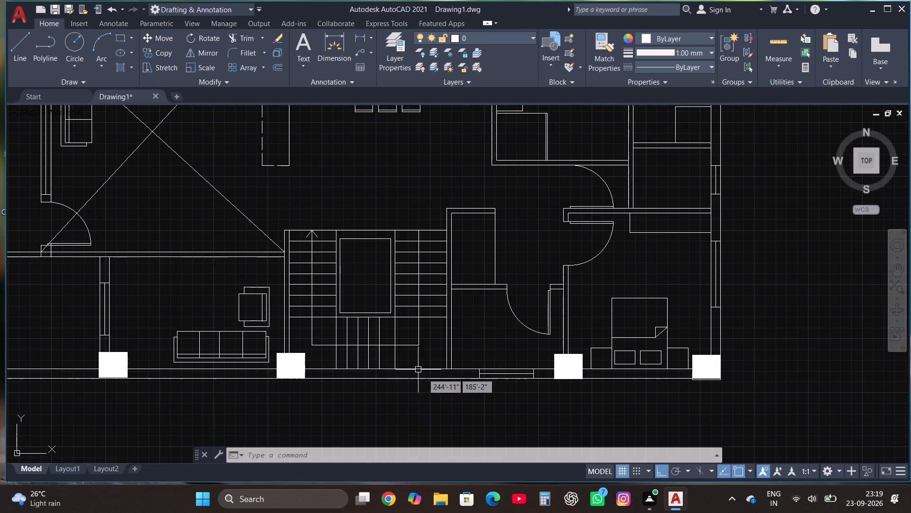
pyautogui.click(275, 398)
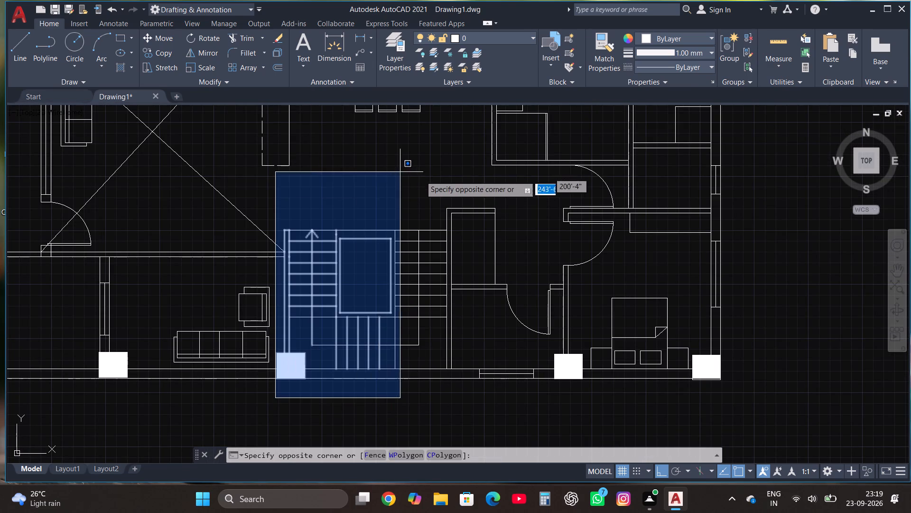
pyautogui.click(452, 202)
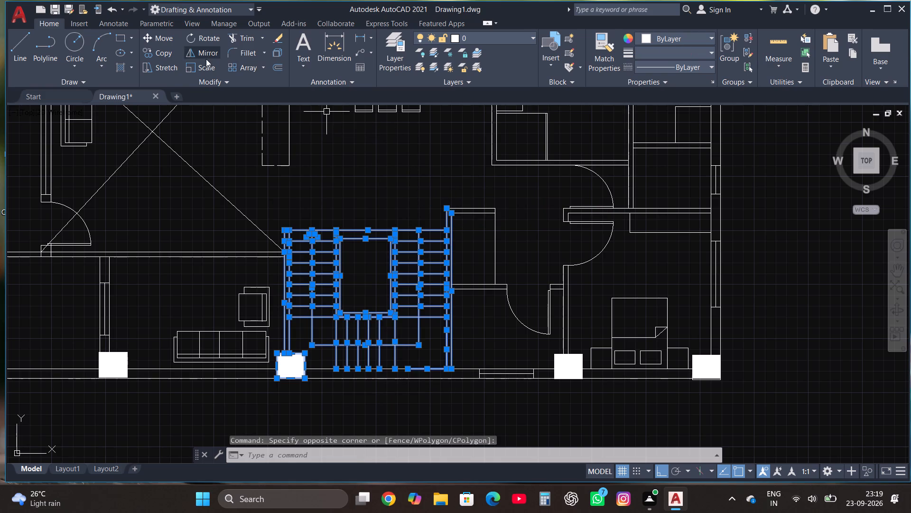
pyautogui.click(164, 53)
pyautogui.click(406, 317)
pyautogui.scroll(-4, 217, 203)
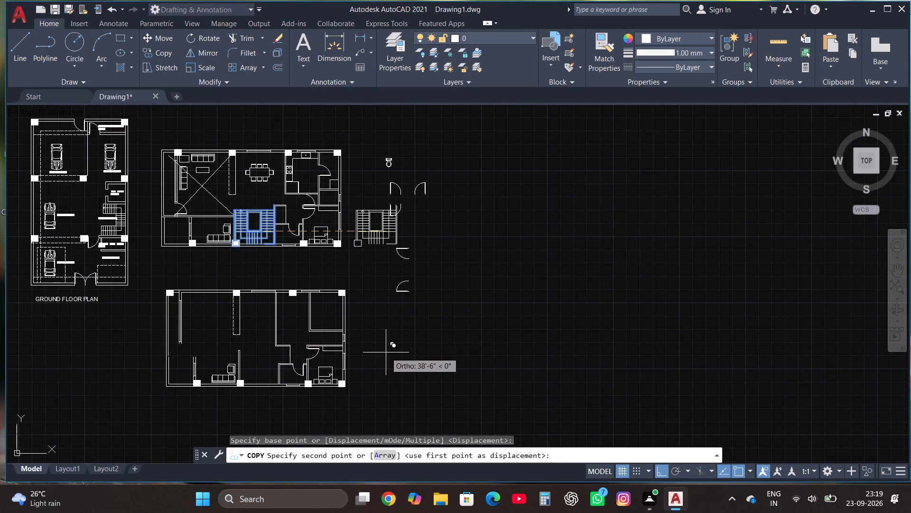
pyautogui.press('F8')
pyautogui.click(419, 359)
# Erase the column outline from the copied staircase.
pyautogui.scroll(2, 414, 382)
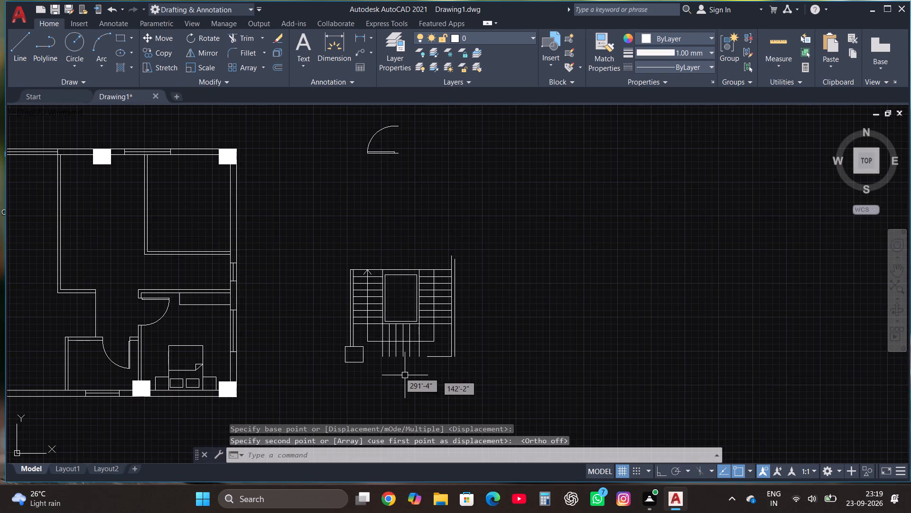
pyautogui.click(380, 364)
pyautogui.click(345, 355)
pyautogui.press('Delete')
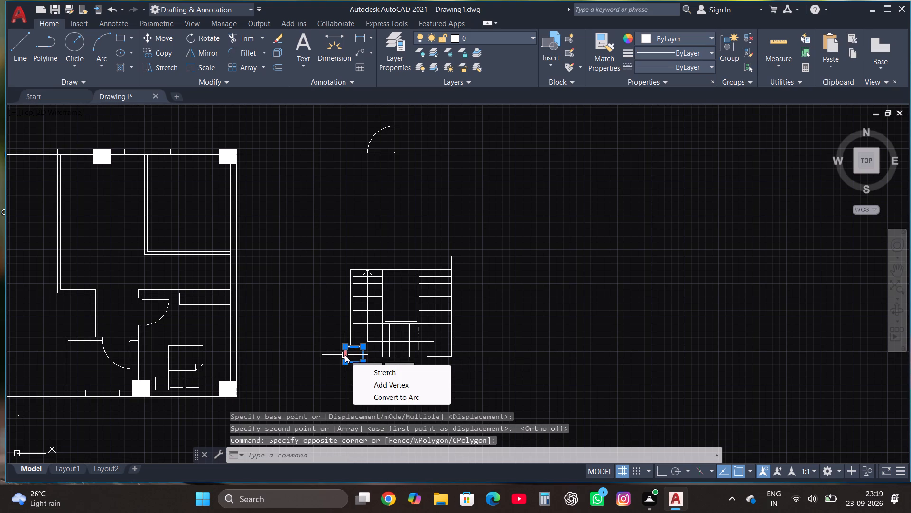
pyautogui.press('Delete')
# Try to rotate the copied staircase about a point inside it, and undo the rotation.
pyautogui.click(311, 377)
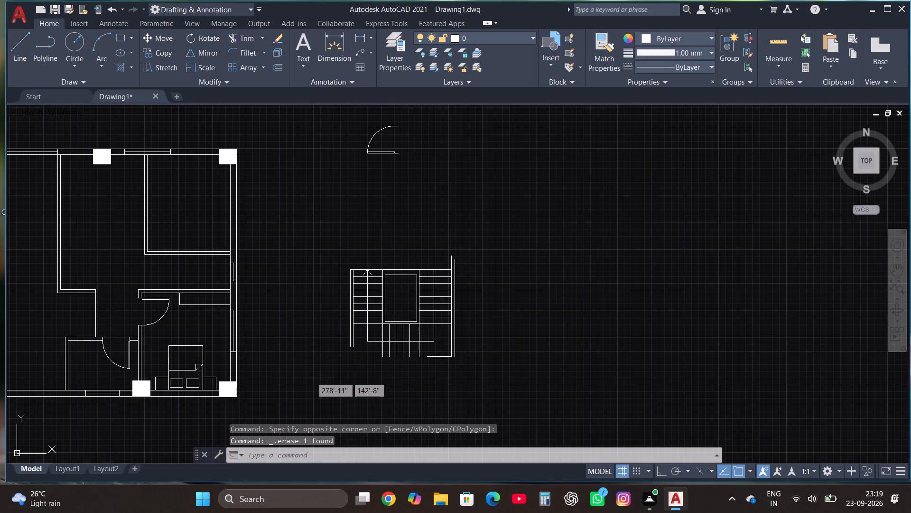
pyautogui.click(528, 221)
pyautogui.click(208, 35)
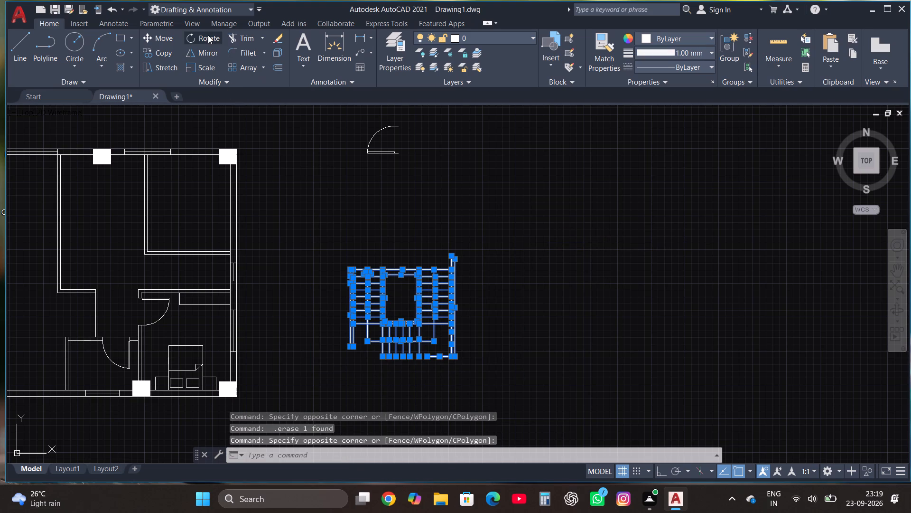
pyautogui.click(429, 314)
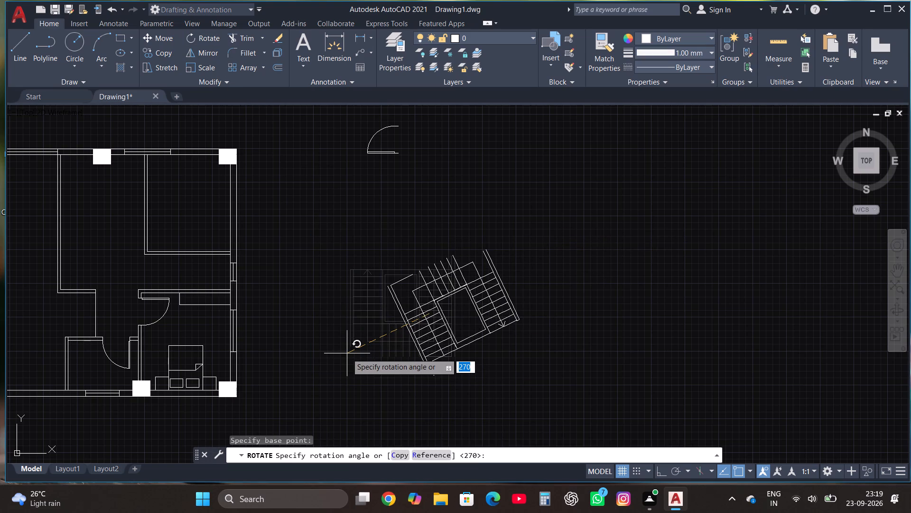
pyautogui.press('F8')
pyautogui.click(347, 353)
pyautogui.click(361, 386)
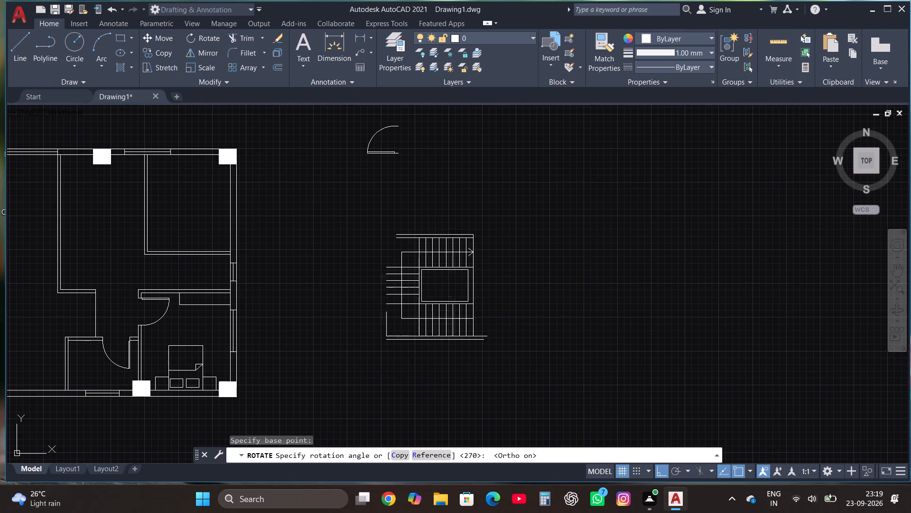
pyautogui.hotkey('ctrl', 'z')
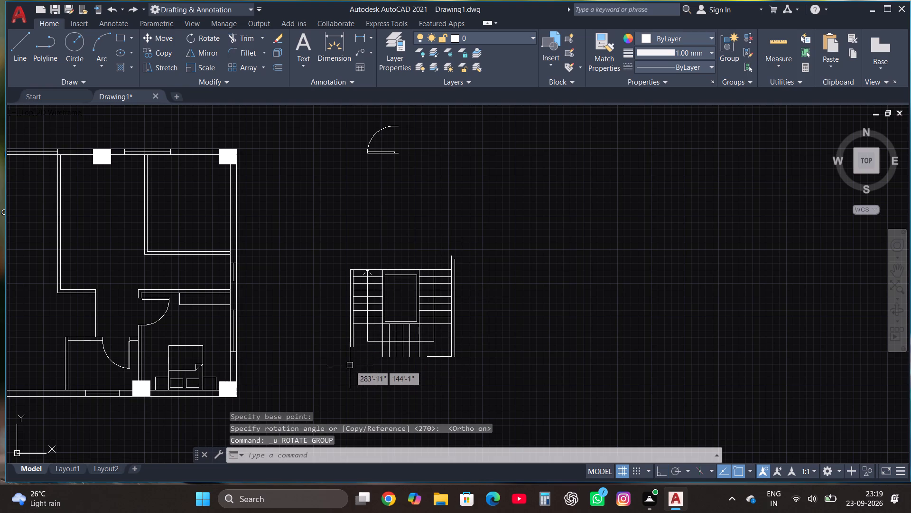
# Rotate the copied staircase with its side walls by 180° about a point near its upper centre.
pyautogui.click(339, 377)
pyautogui.click(474, 233)
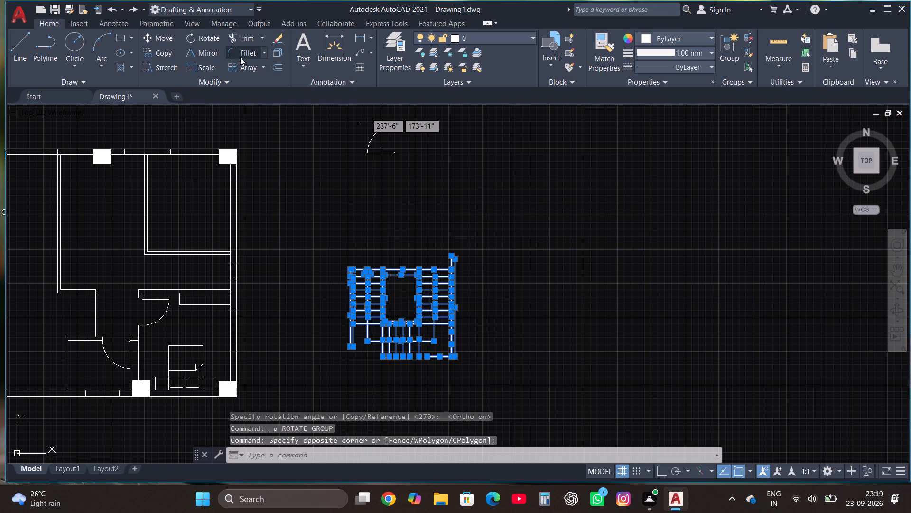
pyautogui.click(211, 37)
pyautogui.click(398, 278)
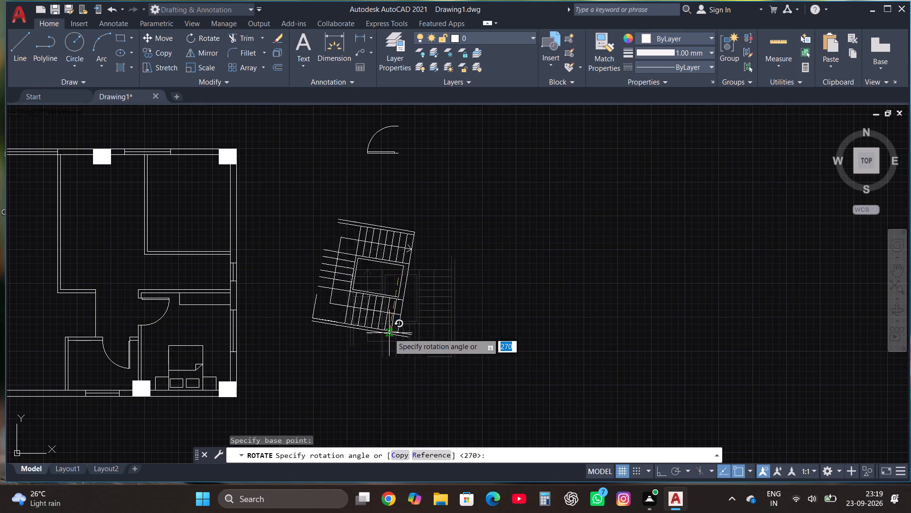
pyautogui.press('F8')
pyautogui.click(335, 311)
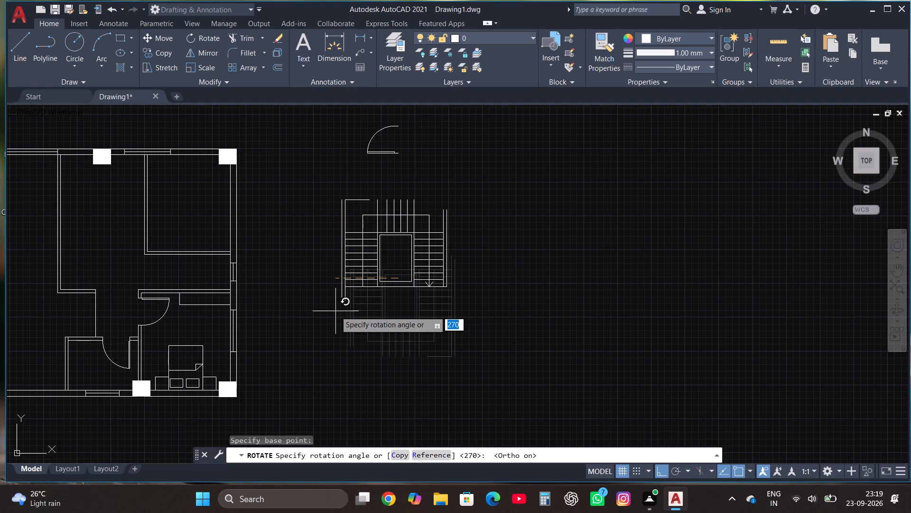
pyautogui.click(324, 272)
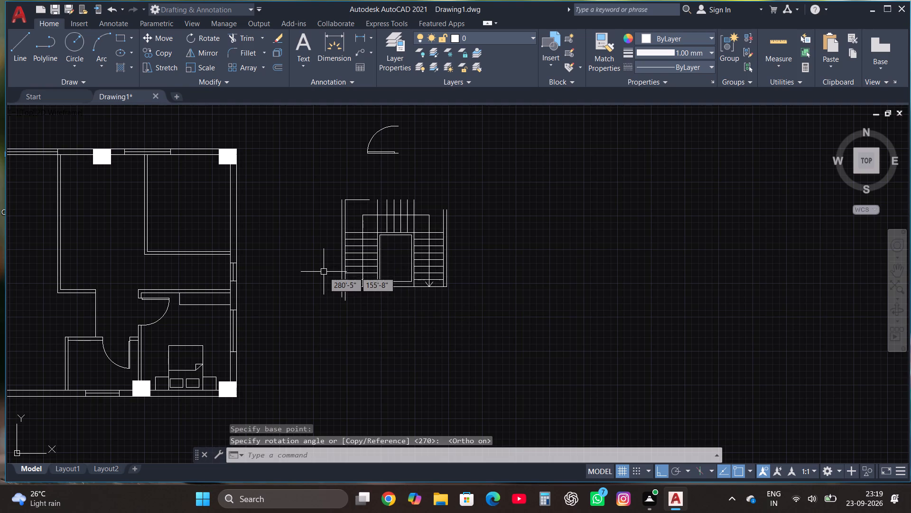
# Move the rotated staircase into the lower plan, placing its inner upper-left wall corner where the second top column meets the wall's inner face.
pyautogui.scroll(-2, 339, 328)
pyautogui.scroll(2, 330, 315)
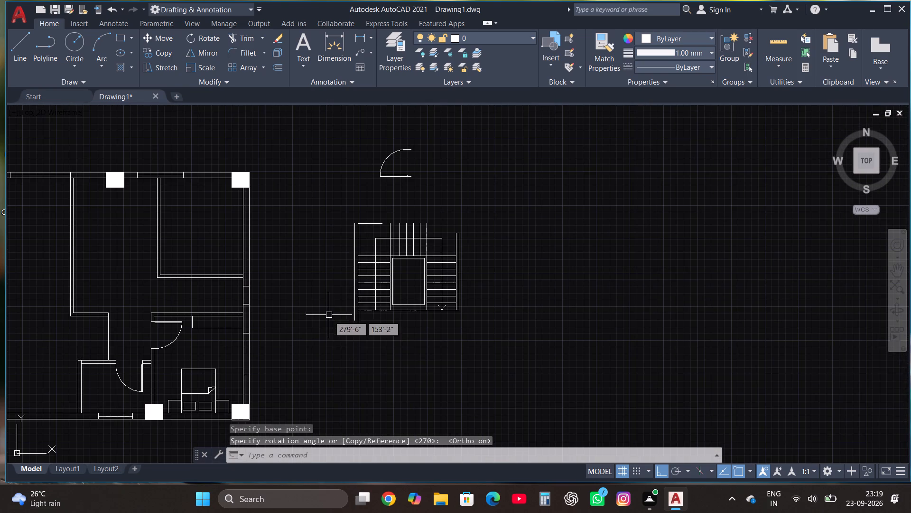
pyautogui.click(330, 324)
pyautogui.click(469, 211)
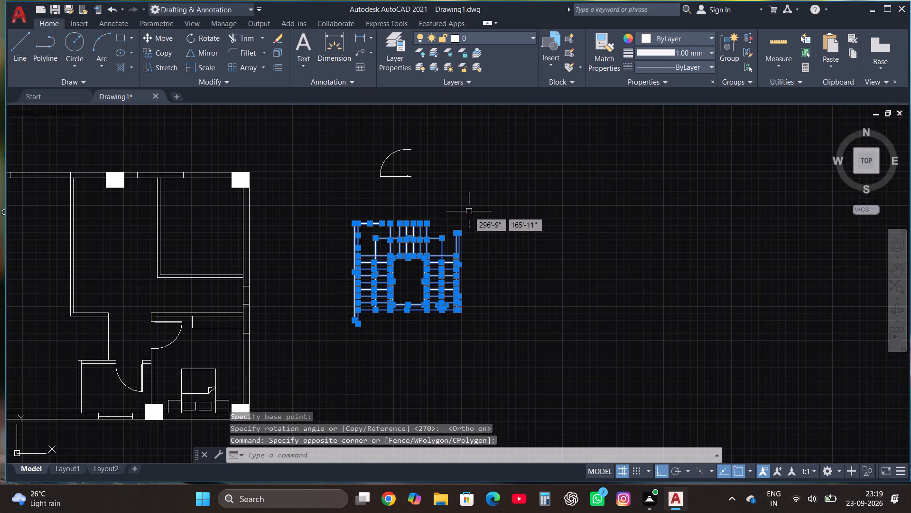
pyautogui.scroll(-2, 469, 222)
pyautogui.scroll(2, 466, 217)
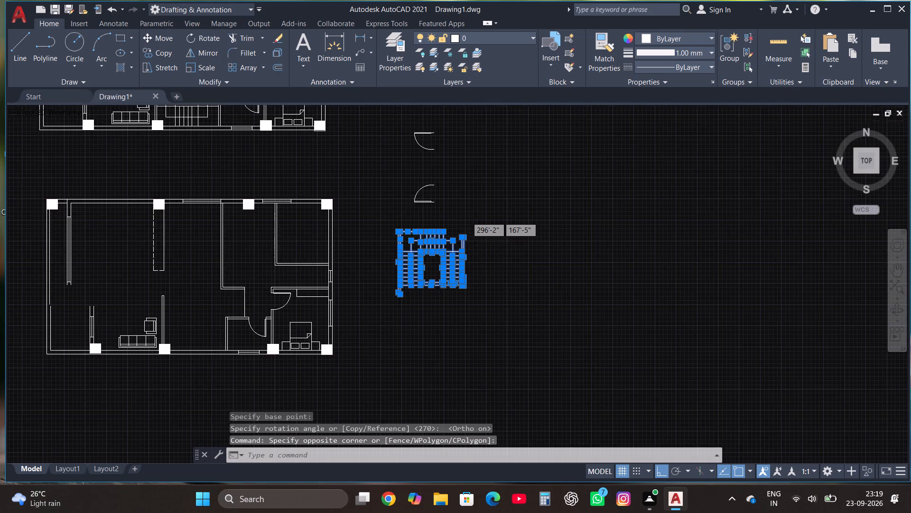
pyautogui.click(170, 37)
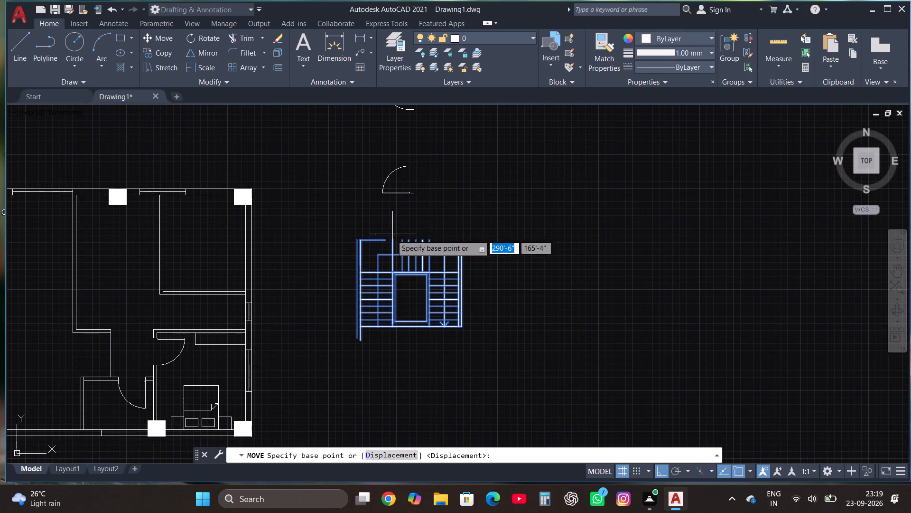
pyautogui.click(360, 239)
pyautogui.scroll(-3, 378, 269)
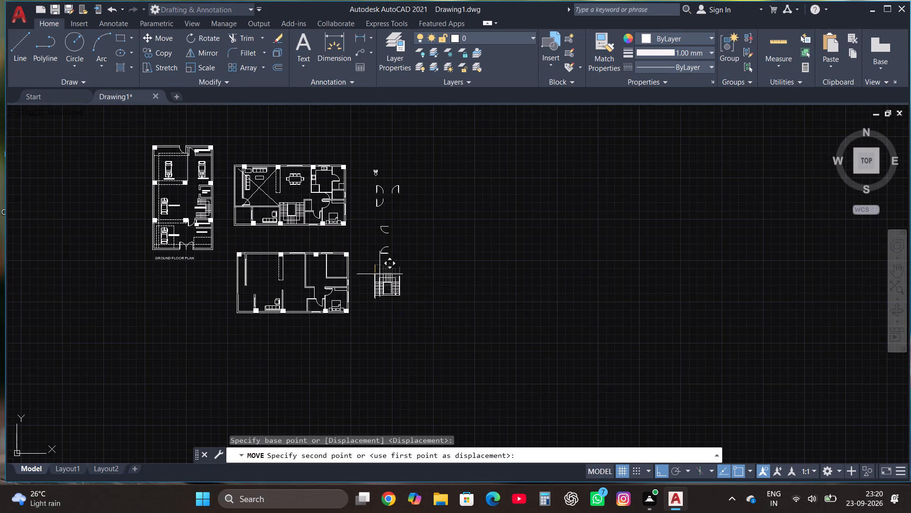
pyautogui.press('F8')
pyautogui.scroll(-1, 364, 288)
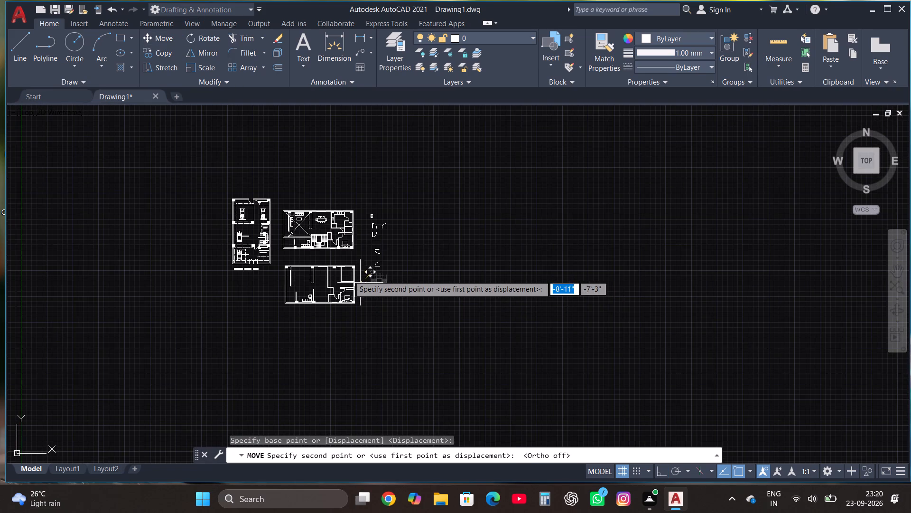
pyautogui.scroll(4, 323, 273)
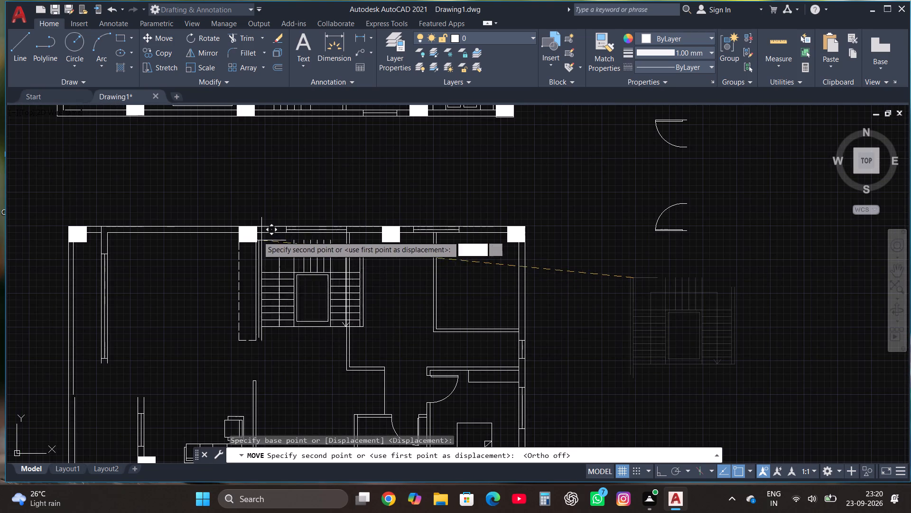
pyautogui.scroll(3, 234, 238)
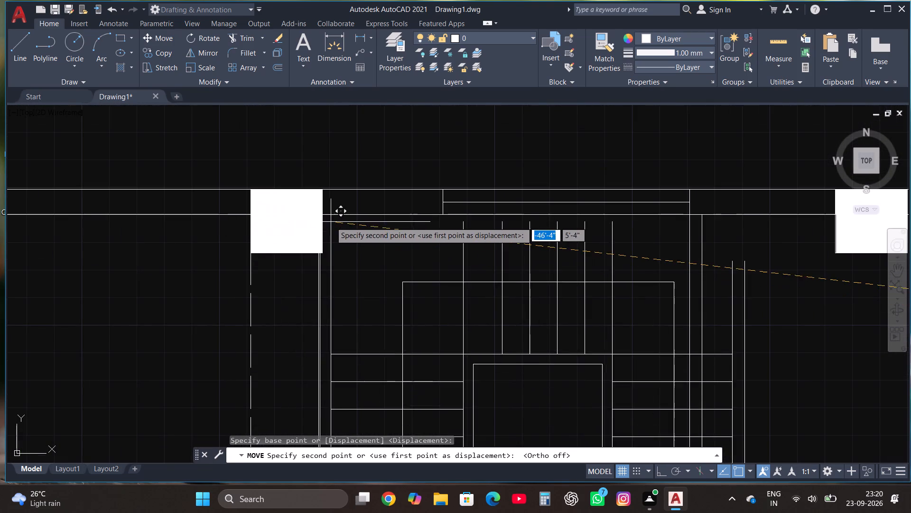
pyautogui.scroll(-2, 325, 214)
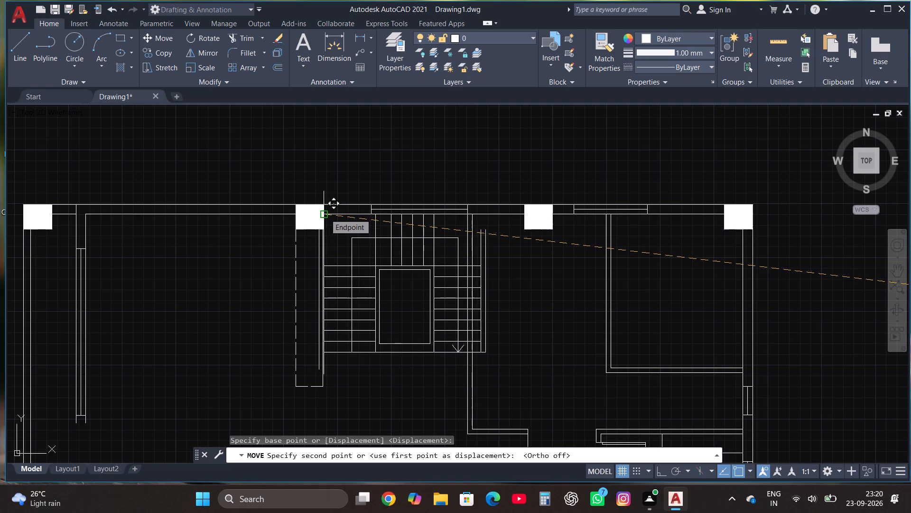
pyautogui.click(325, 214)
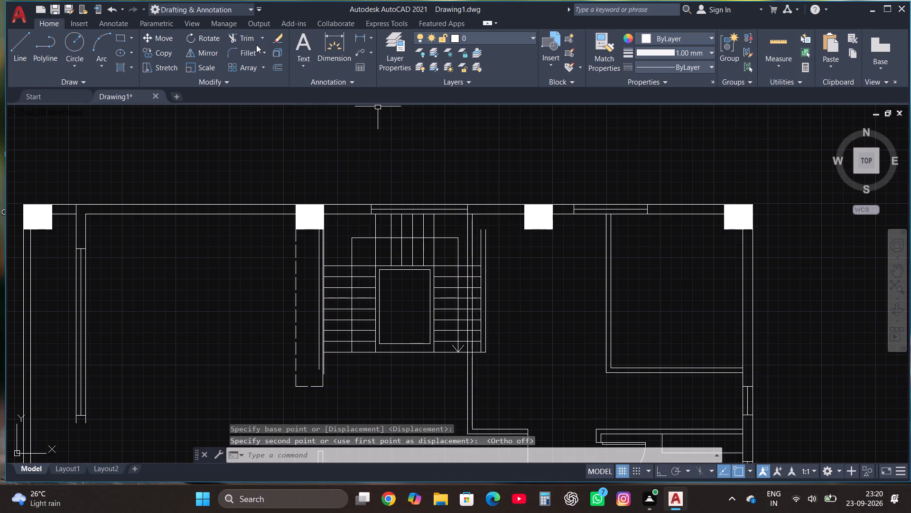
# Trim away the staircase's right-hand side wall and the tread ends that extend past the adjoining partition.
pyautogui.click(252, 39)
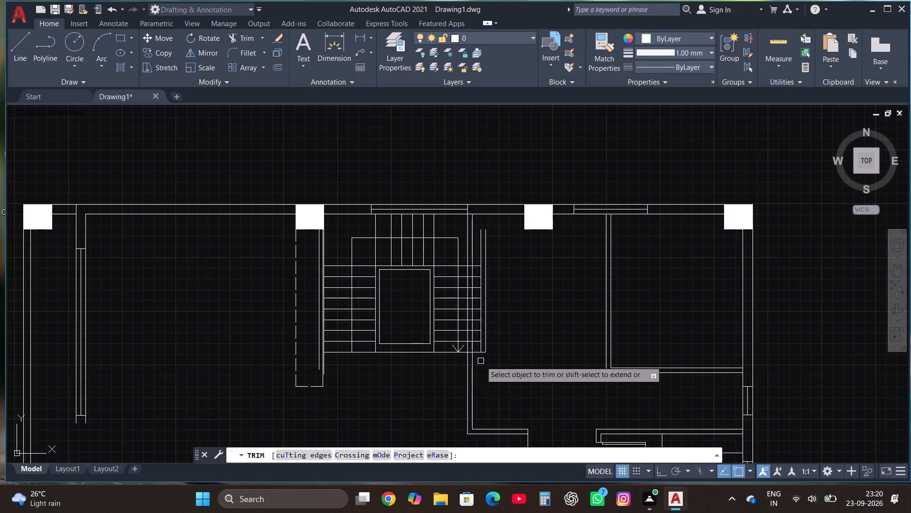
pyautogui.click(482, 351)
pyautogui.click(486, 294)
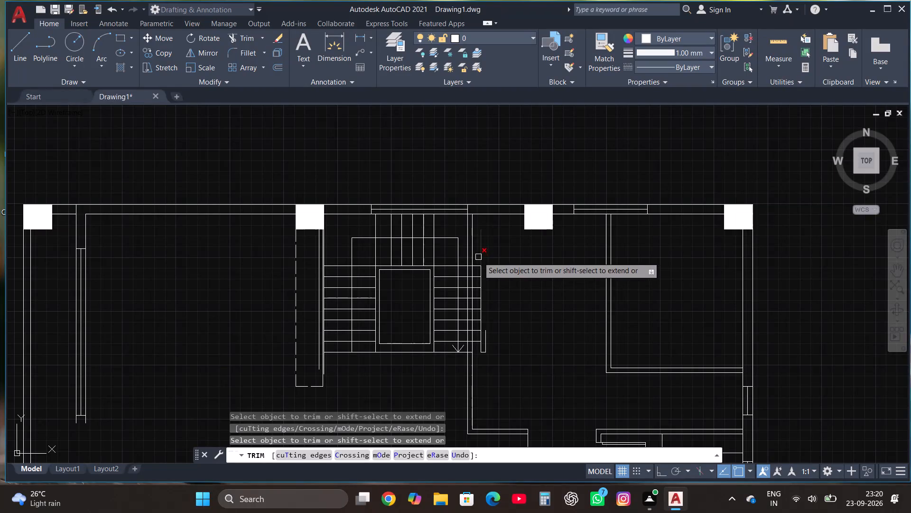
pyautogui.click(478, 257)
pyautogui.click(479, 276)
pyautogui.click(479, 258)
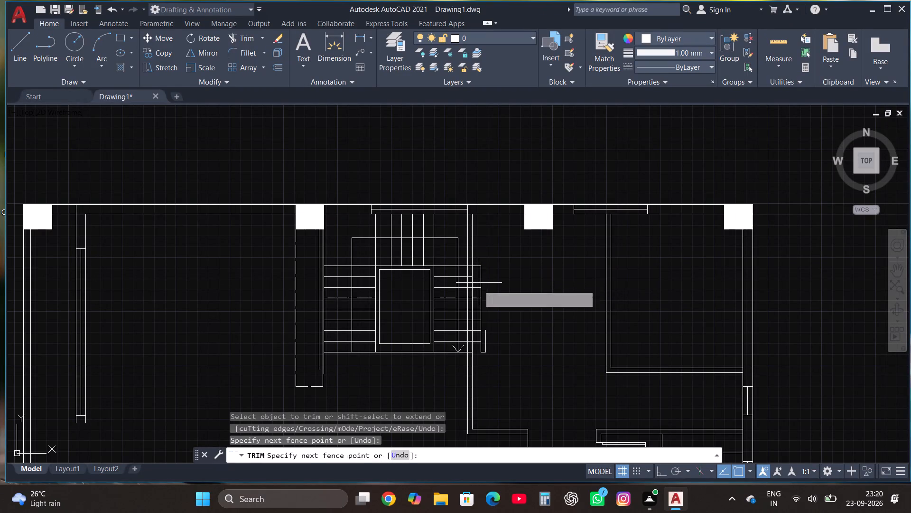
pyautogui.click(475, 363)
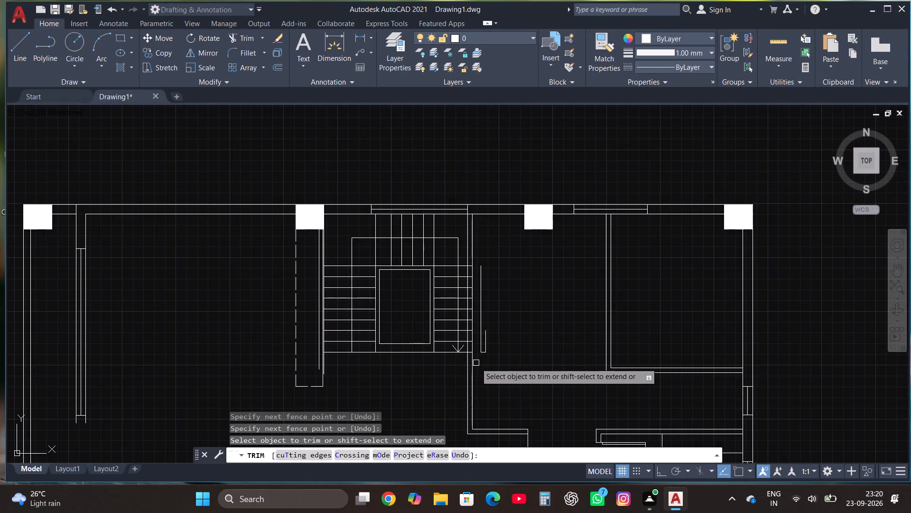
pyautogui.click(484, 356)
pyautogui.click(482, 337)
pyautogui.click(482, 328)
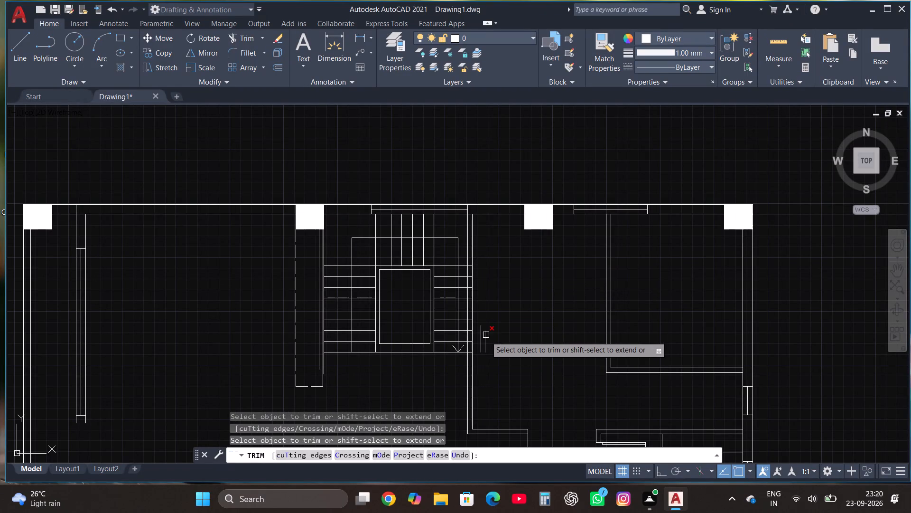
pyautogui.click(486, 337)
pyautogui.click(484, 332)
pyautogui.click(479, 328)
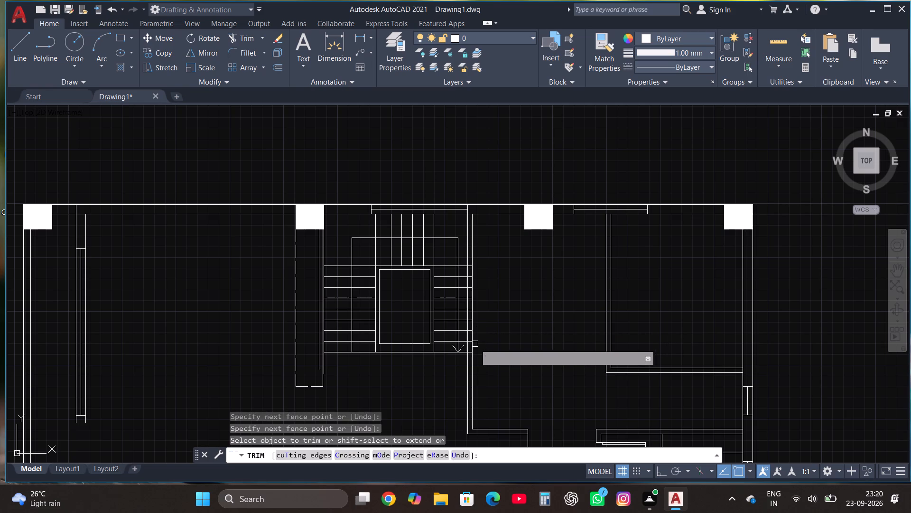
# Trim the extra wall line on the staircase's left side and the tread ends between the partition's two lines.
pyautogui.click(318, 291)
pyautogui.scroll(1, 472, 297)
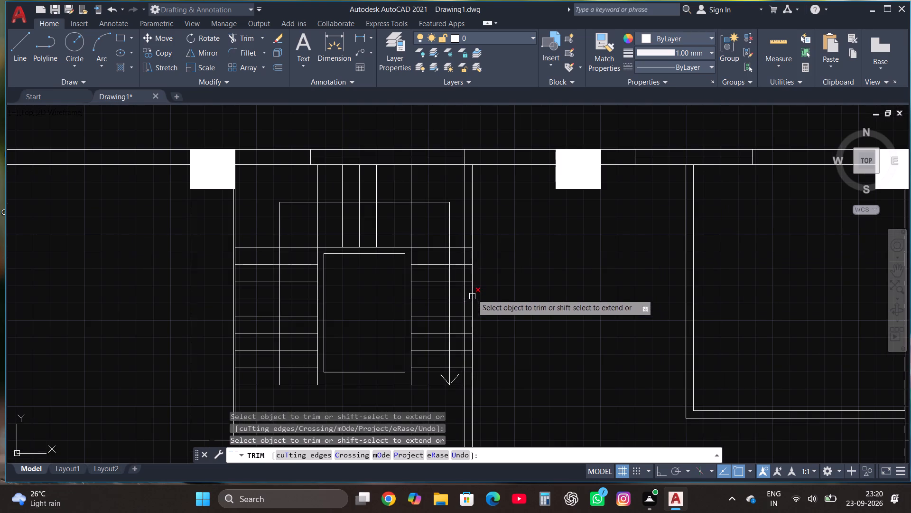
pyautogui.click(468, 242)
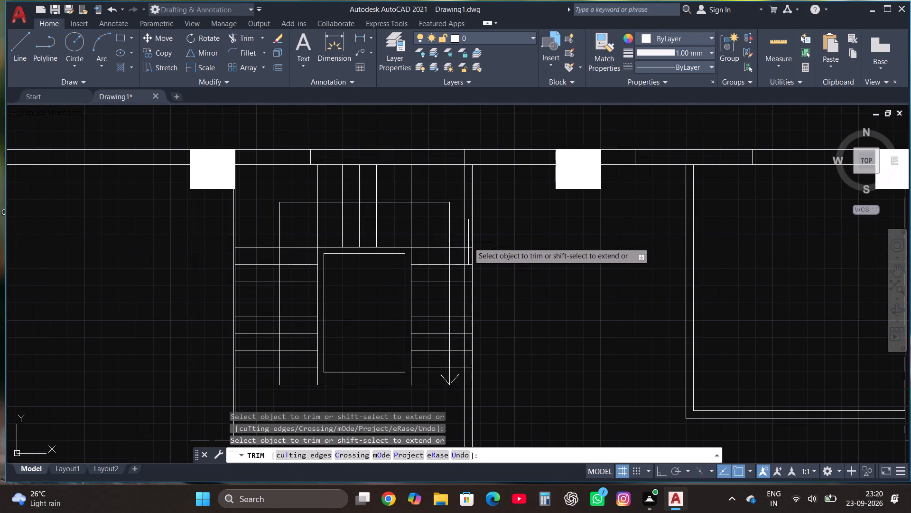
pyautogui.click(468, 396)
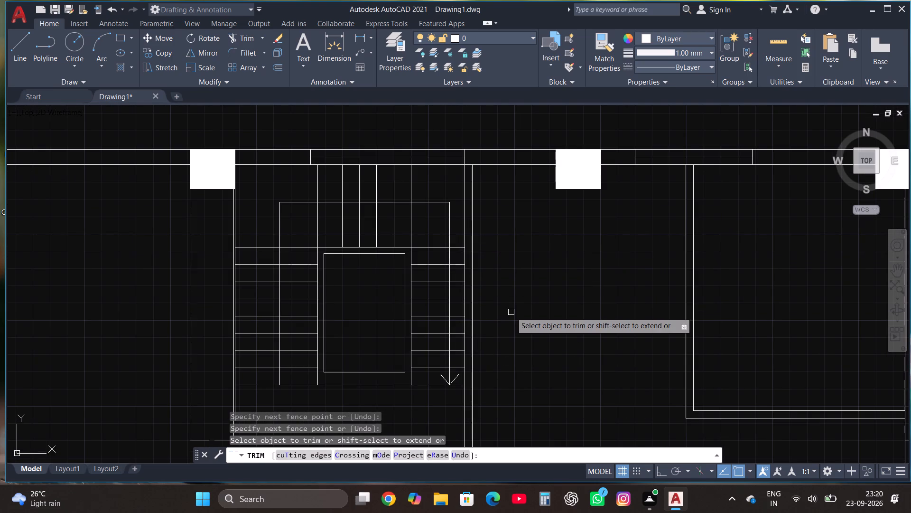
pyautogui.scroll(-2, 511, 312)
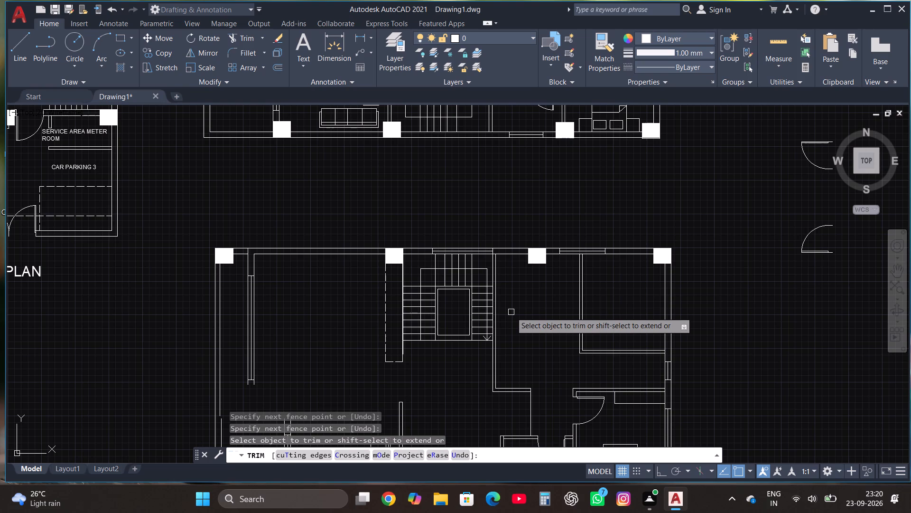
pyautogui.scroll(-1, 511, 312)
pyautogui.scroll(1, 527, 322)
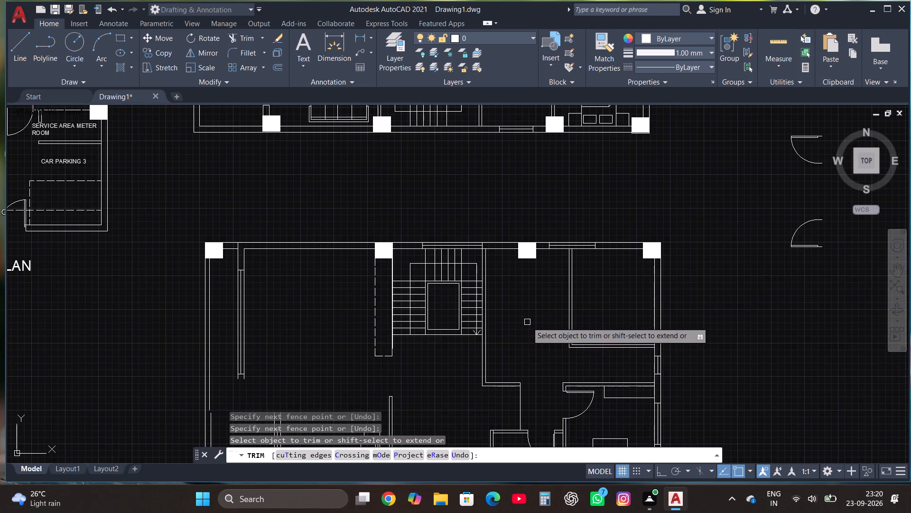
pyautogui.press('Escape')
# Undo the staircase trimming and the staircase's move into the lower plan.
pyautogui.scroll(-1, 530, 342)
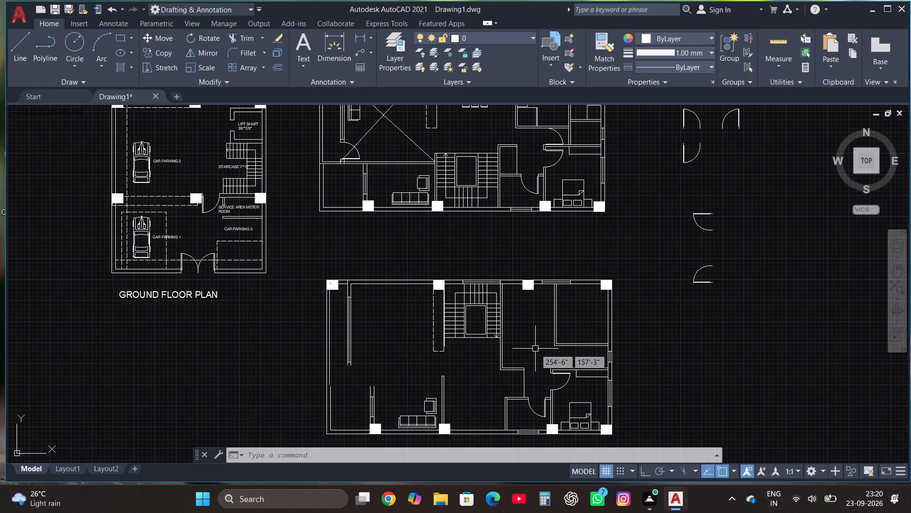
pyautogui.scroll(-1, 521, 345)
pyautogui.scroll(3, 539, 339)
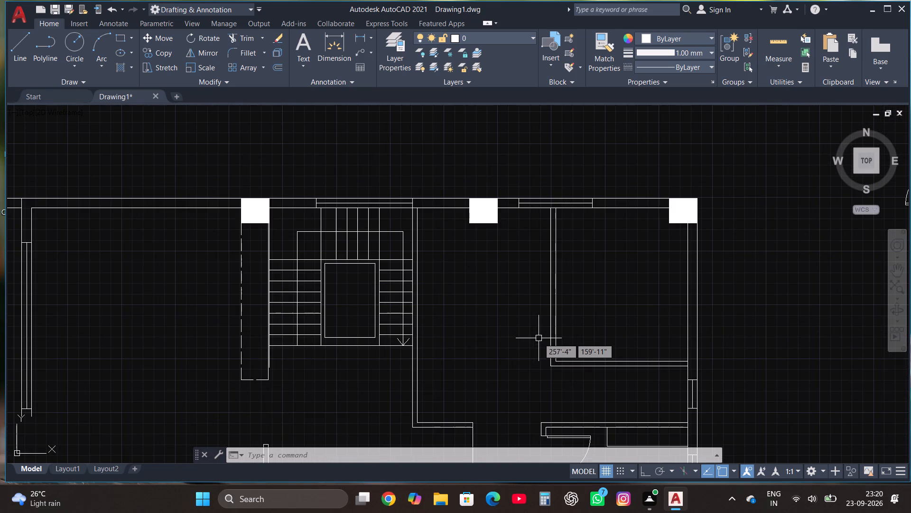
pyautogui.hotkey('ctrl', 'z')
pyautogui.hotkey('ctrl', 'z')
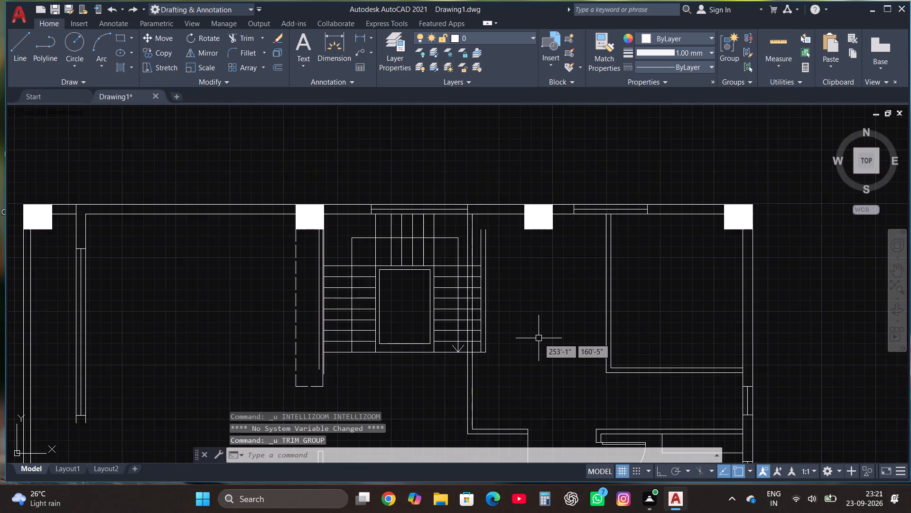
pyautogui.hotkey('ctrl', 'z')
# Move the rotated staircase by its outer upper-left wall corner onto the top wall's inner face, within the lower plan's second column.
pyautogui.scroll(-1, 539, 338)
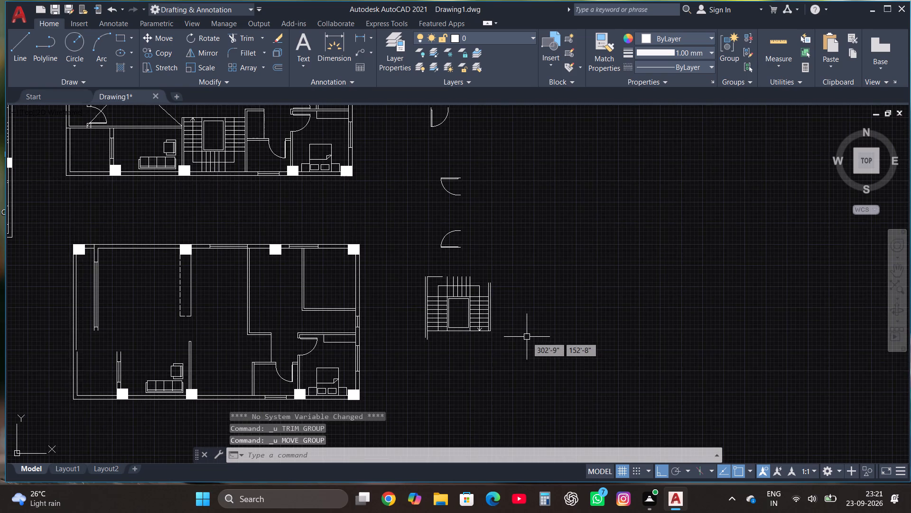
pyautogui.scroll(-1, 529, 338)
pyautogui.scroll(2, 442, 340)
pyautogui.click(453, 354)
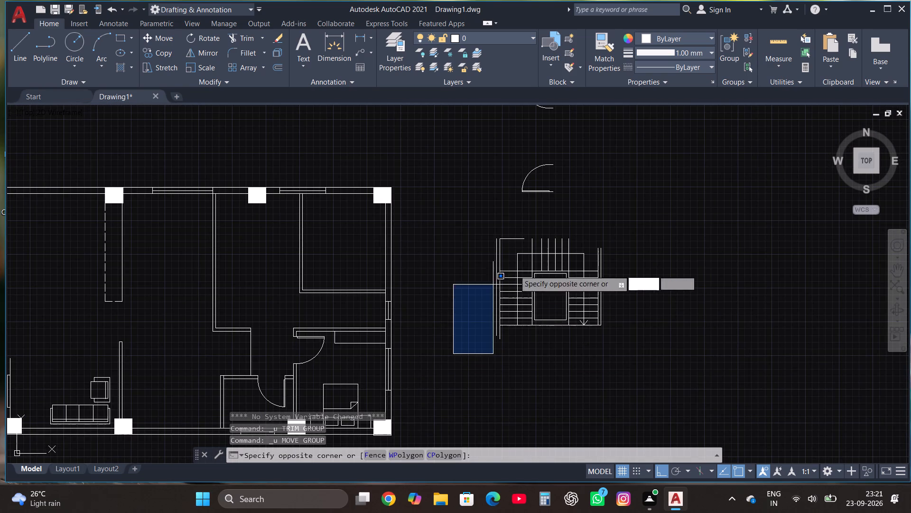
pyautogui.click(634, 225)
pyautogui.click(150, 35)
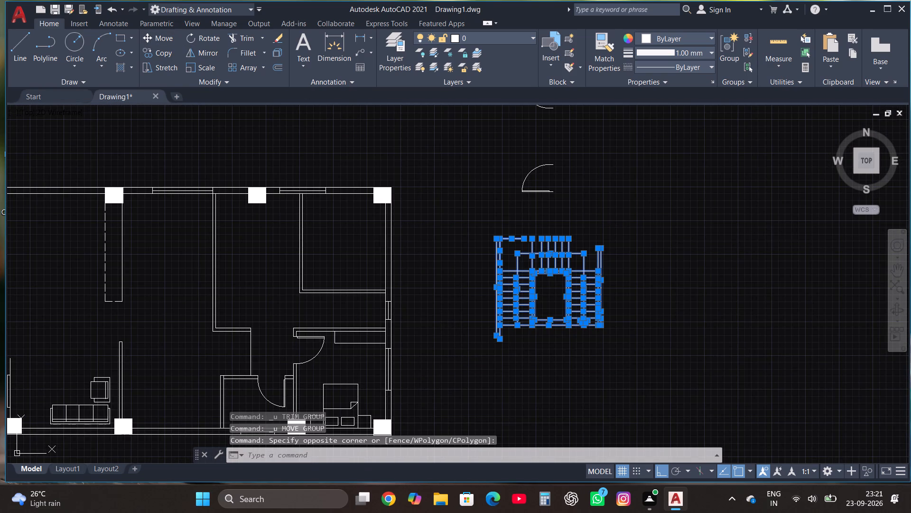
pyautogui.click(494, 238)
pyautogui.scroll(-2, 493, 258)
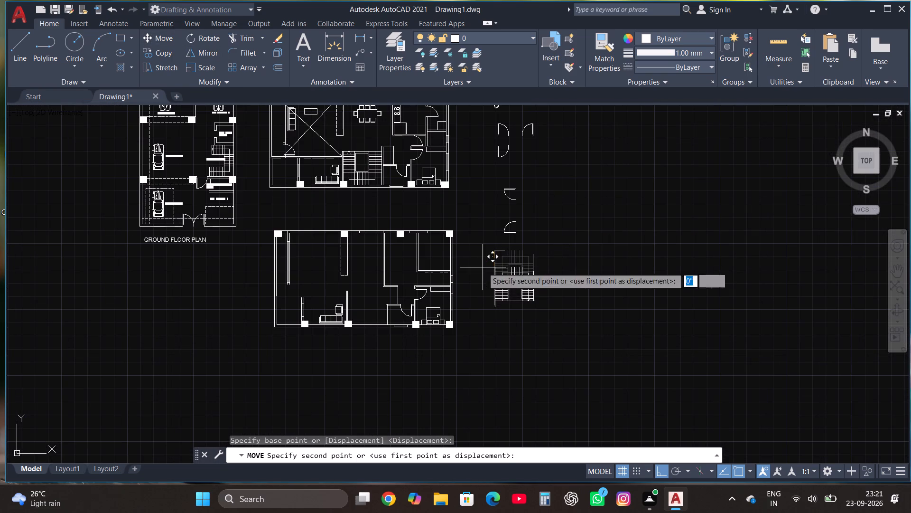
pyautogui.press('F8')
pyautogui.scroll(1, 327, 227)
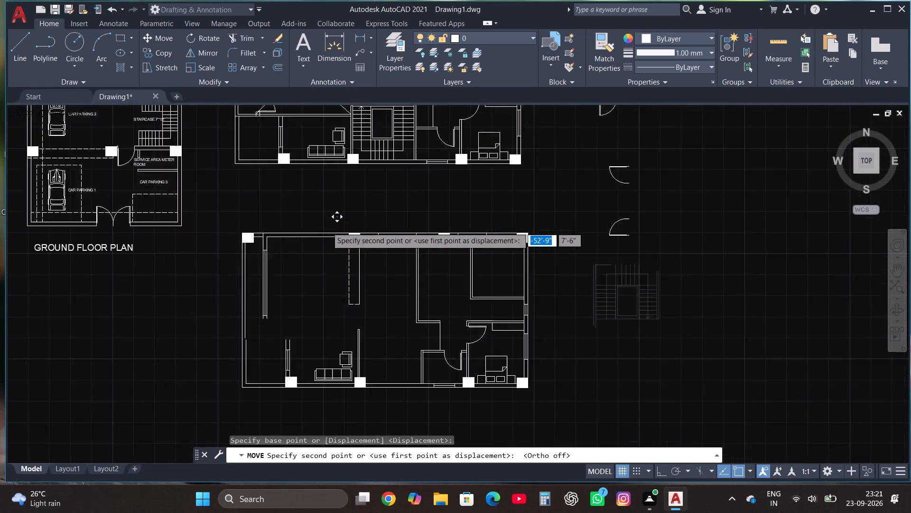
pyautogui.scroll(2, 327, 227)
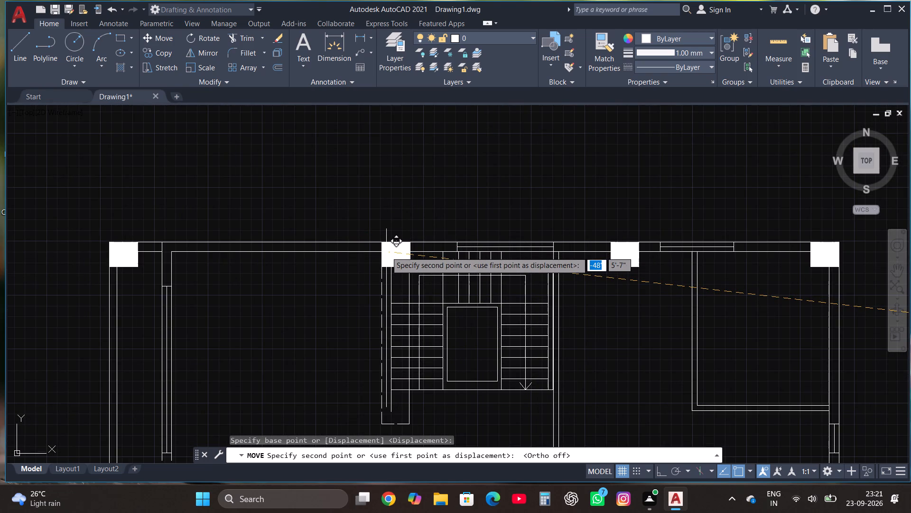
pyautogui.click(386, 252)
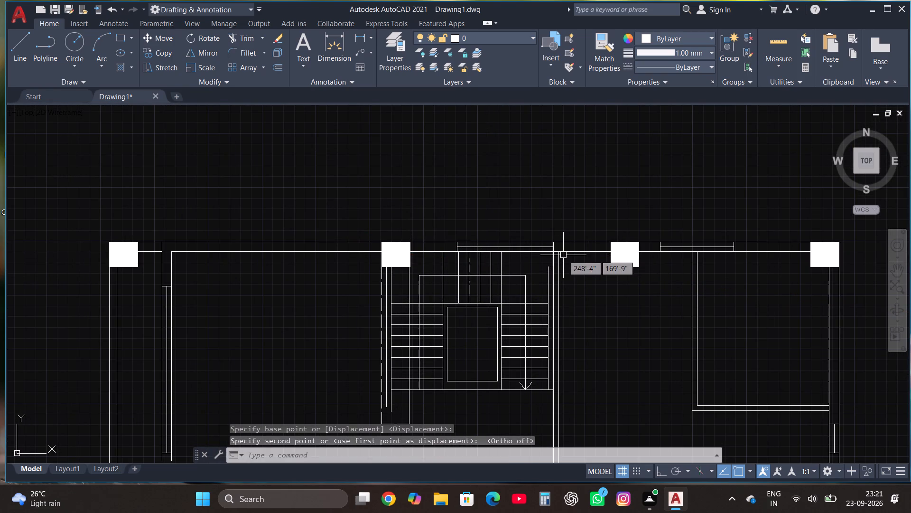
# Erase the dashed outline with its solid edge line below the second top column, beside the placed staircase.
pyautogui.scroll(-1, 516, 319)
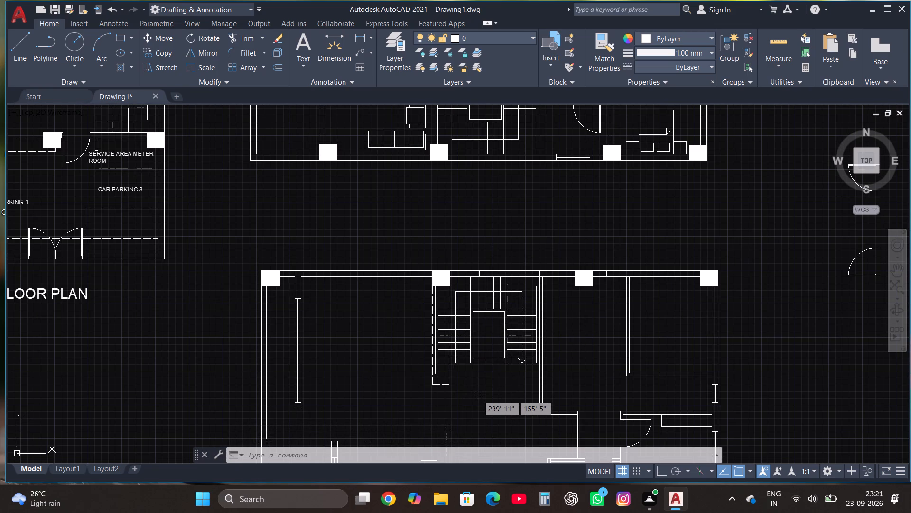
pyautogui.scroll(1, 468, 394)
pyautogui.click(460, 395)
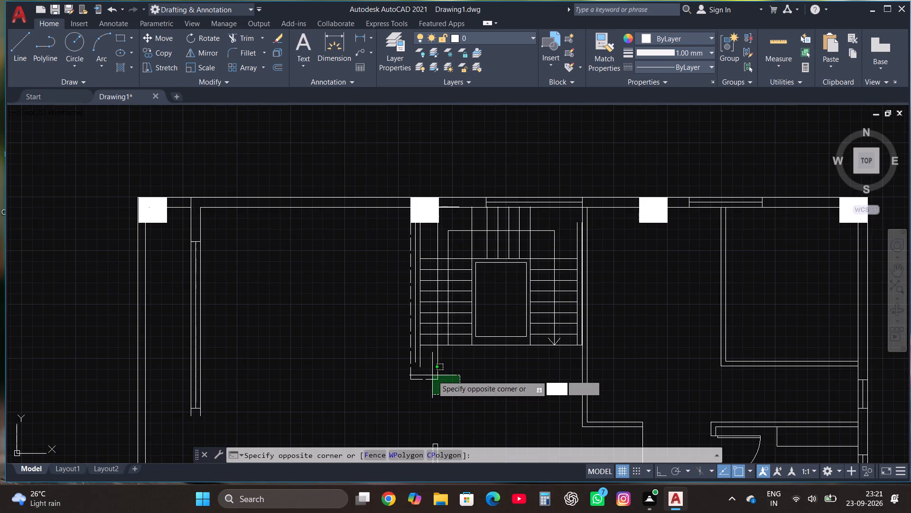
pyautogui.click(432, 375)
pyautogui.press('Delete')
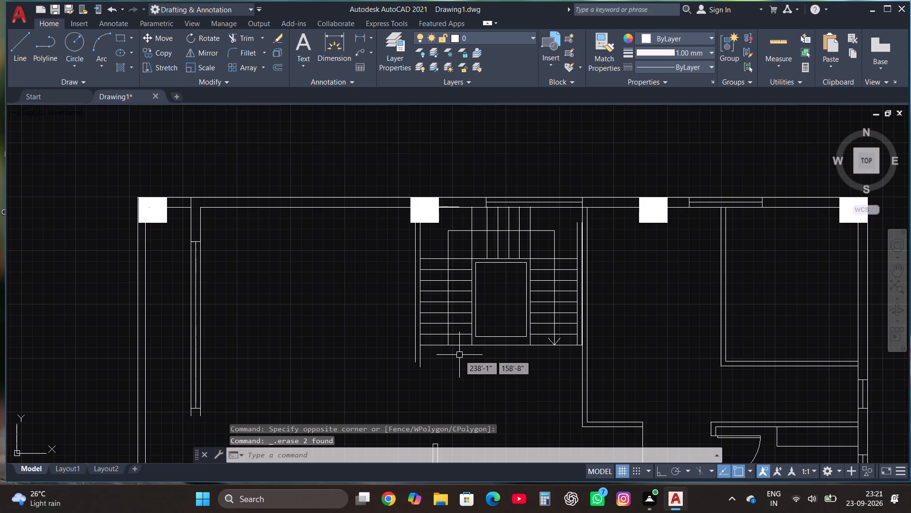
pyautogui.scroll(1, 588, 291)
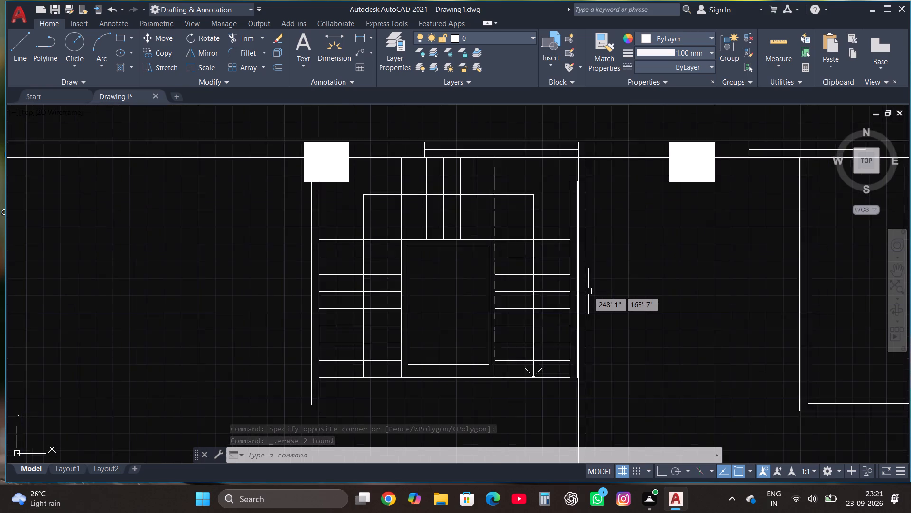
# Draw a vertical line from the top end of the staircase's right wall line into the top wall, trimmed at the wall's inner face.
pyautogui.scroll(1, 588, 291)
pyautogui.scroll(-1, 580, 257)
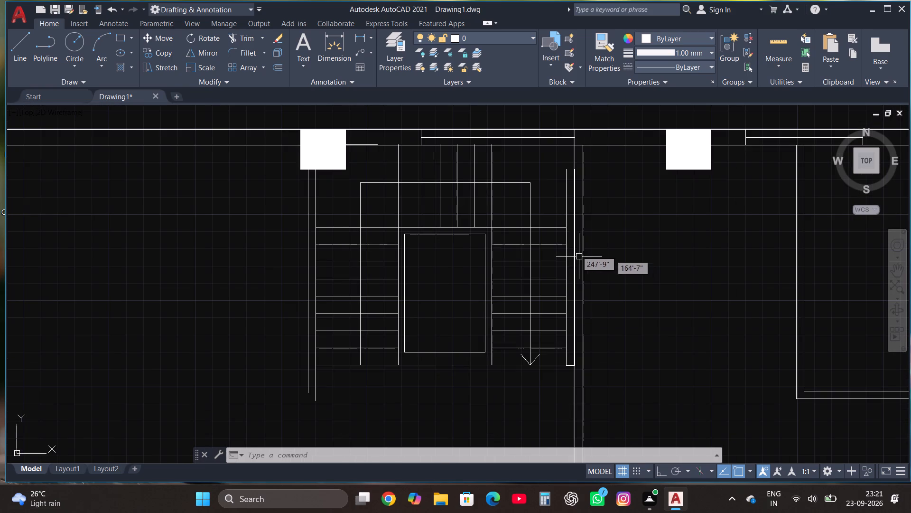
pyautogui.click(16, 41)
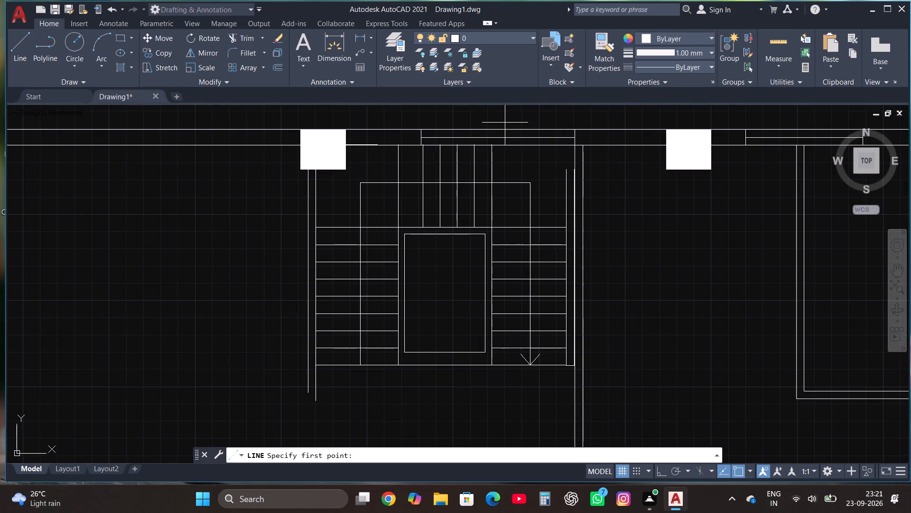
pyautogui.scroll(2, 570, 160)
pyautogui.click(557, 185)
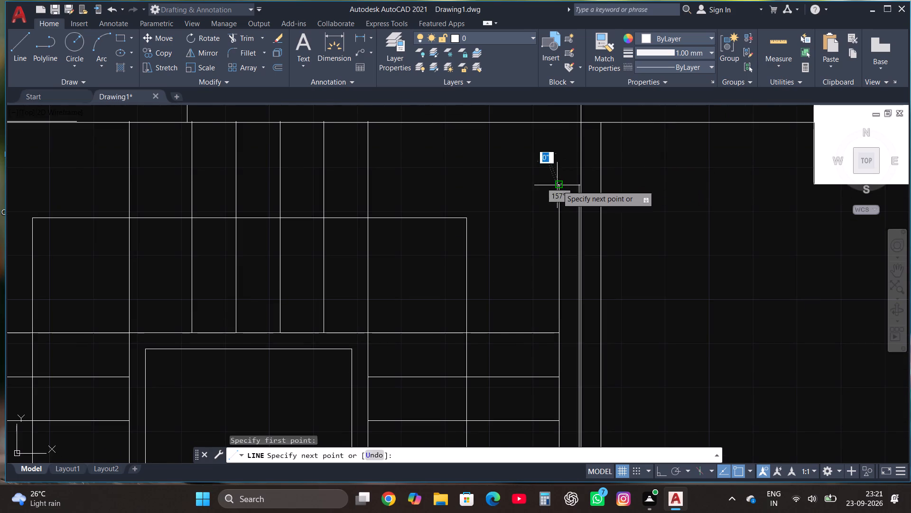
pyautogui.scroll(-2, 557, 185)
pyautogui.scroll(2, 557, 137)
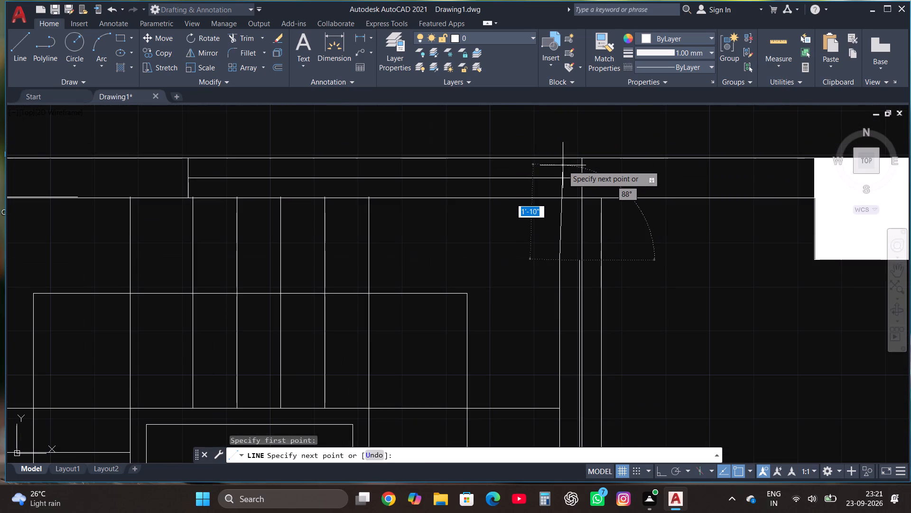
pyautogui.press('F8')
pyautogui.click(560, 190)
pyautogui.press('Escape')
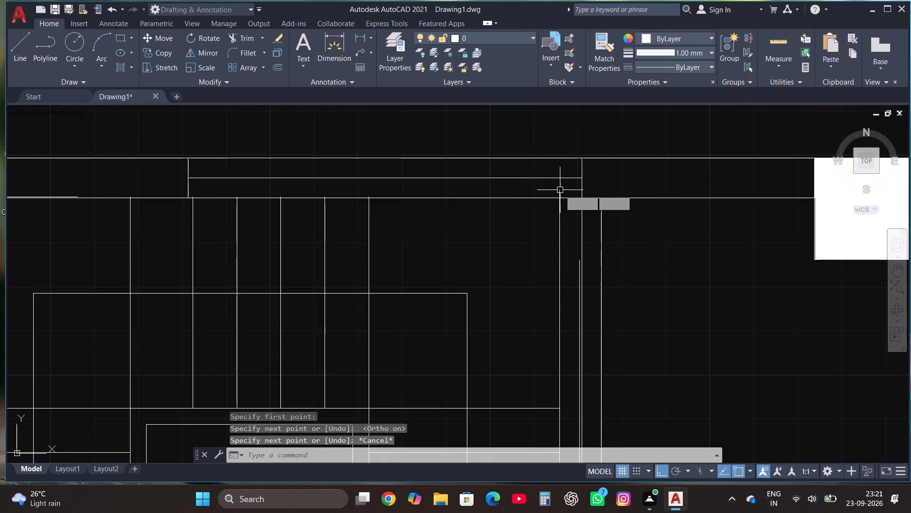
pyautogui.click(249, 35)
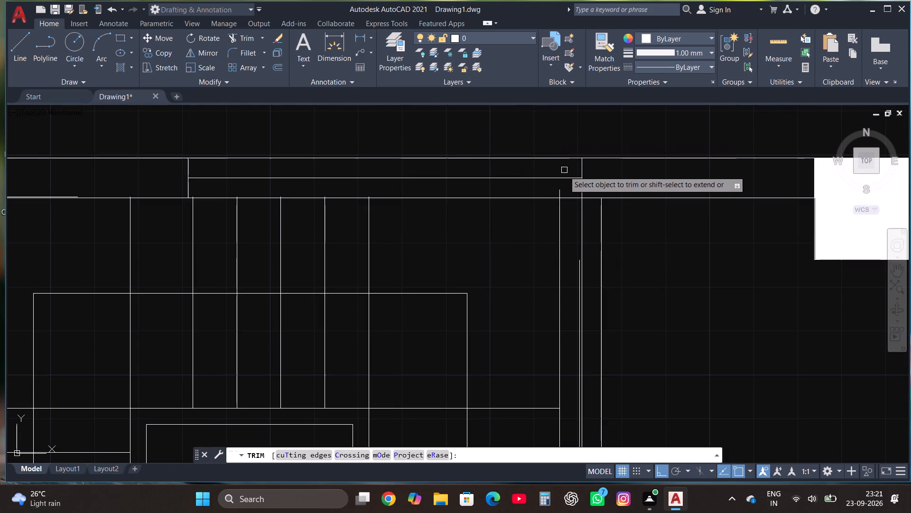
pyautogui.click(558, 189)
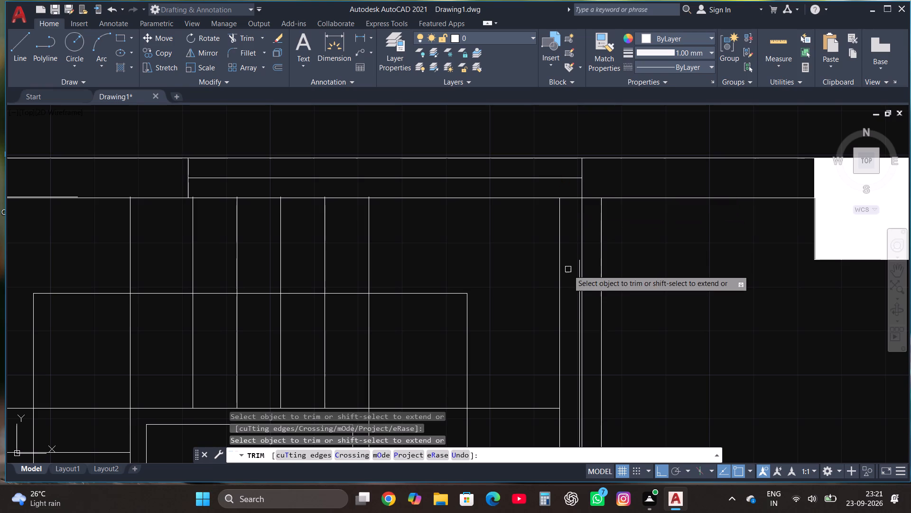
# Trim away the extra line running just beside the partition's left face, along the staircase's right side.
pyautogui.click(577, 292)
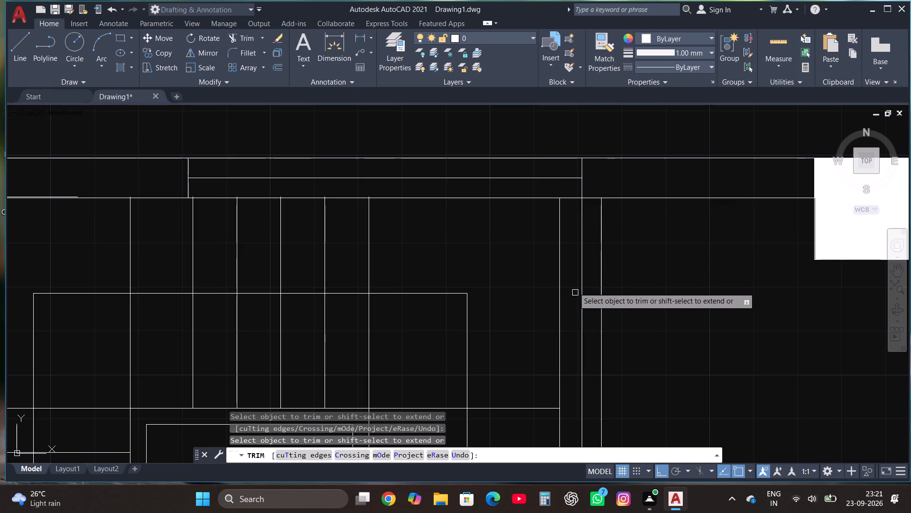
pyautogui.press('Escape')
pyautogui.scroll(-3, 559, 235)
pyautogui.scroll(2, 563, 375)
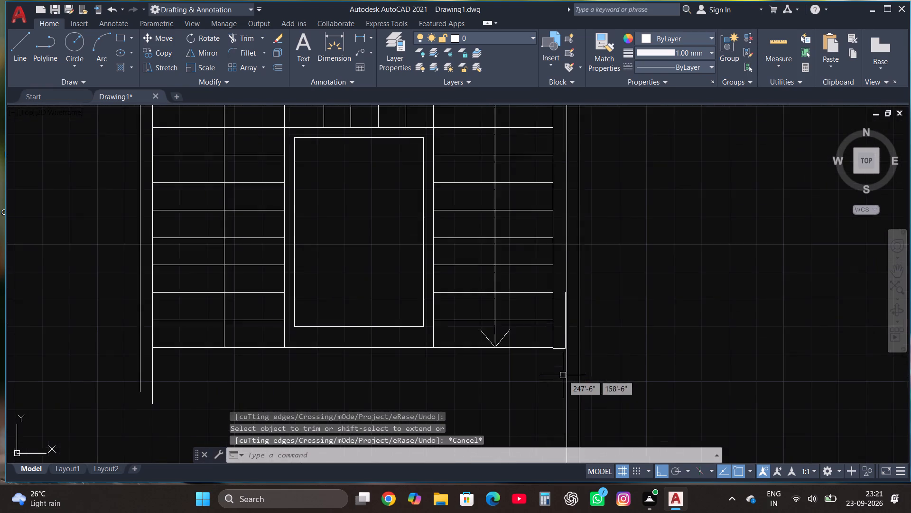
pyautogui.scroll(1, 563, 375)
pyautogui.click(251, 35)
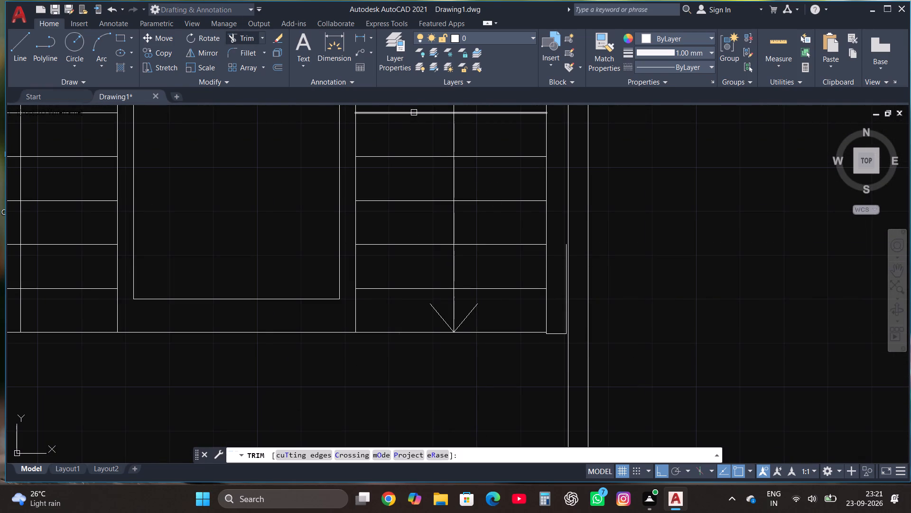
pyautogui.click(562, 280)
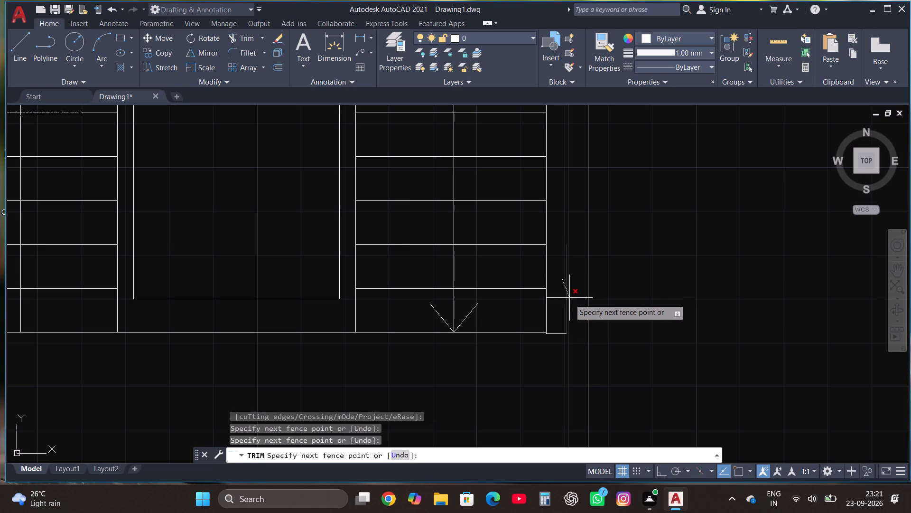
pyautogui.click(564, 305)
pyautogui.click(566, 299)
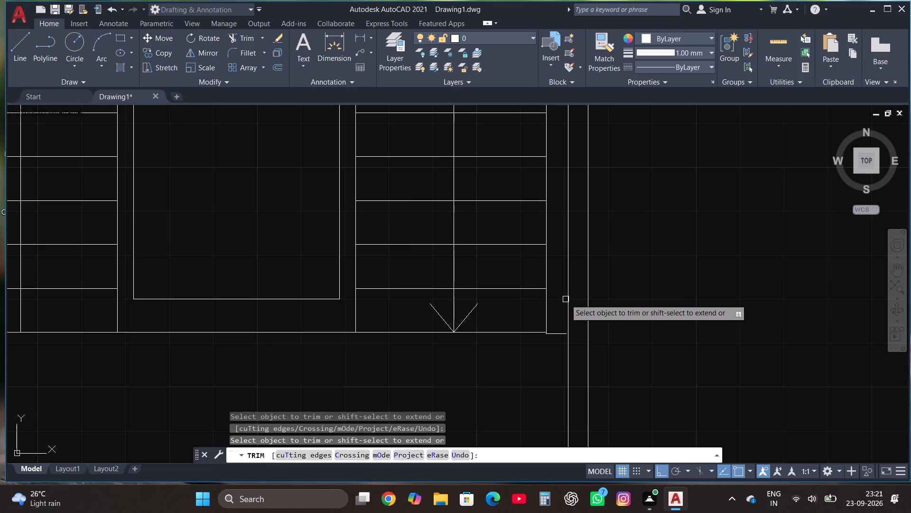
pyautogui.scroll(2, 556, 348)
pyautogui.press('Escape')
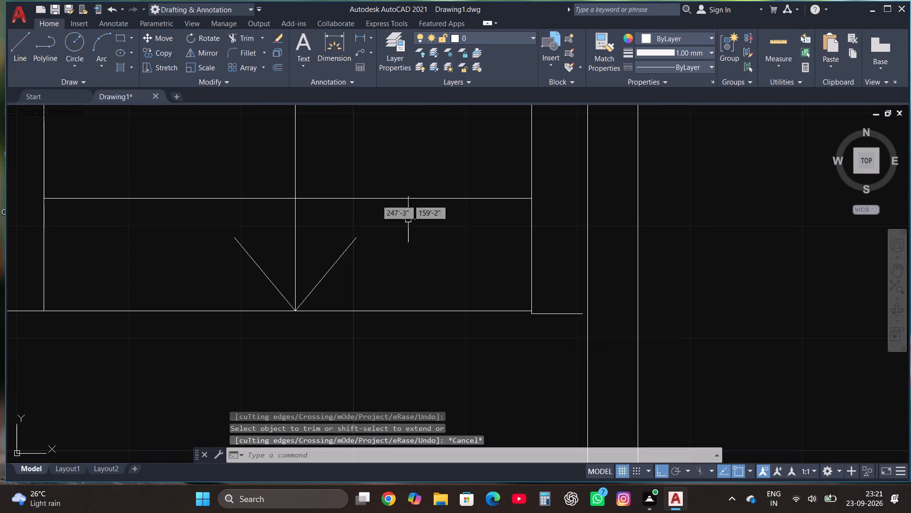
# Extend the short end line at the staircase's lower-right corner with a horizontal line, trimmed at the partition's left face.
pyautogui.click(30, 40)
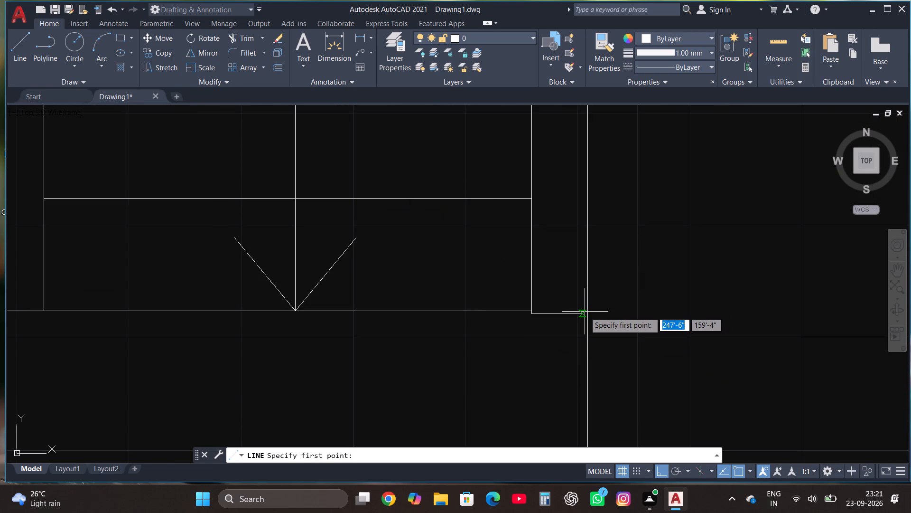
pyautogui.click(581, 313)
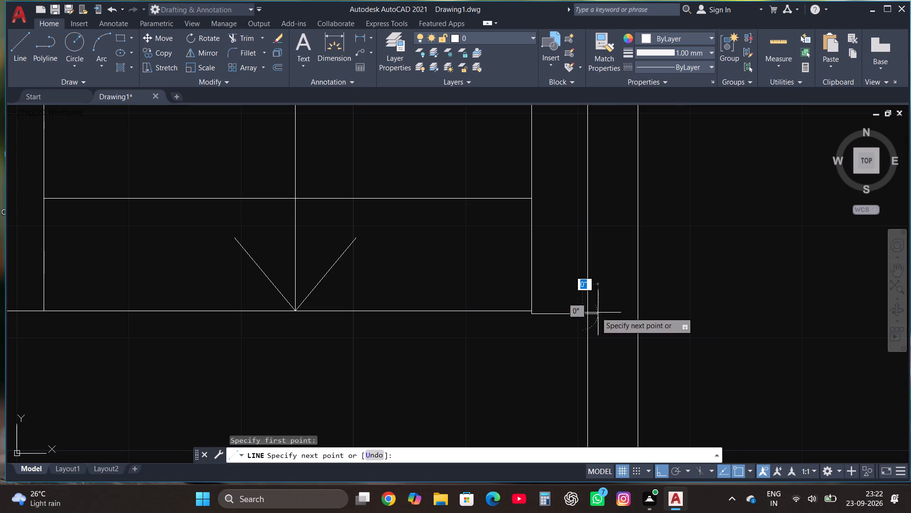
pyautogui.click(605, 314)
pyautogui.press('Escape')
pyautogui.click(244, 38)
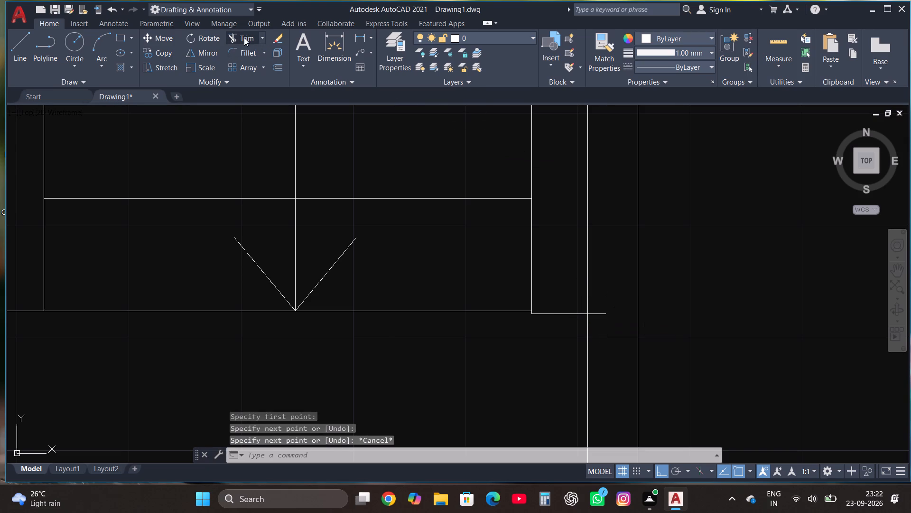
pyautogui.click(596, 311)
pyautogui.click(596, 325)
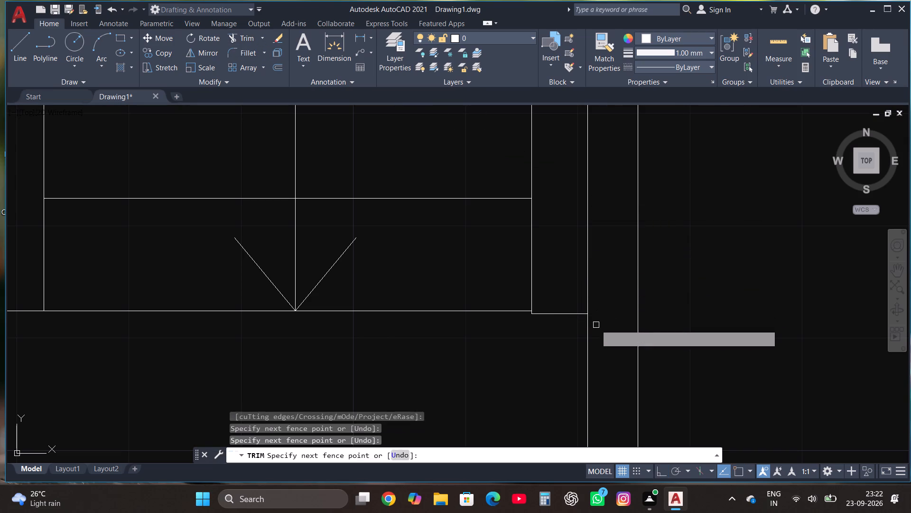
pyautogui.press('Escape')
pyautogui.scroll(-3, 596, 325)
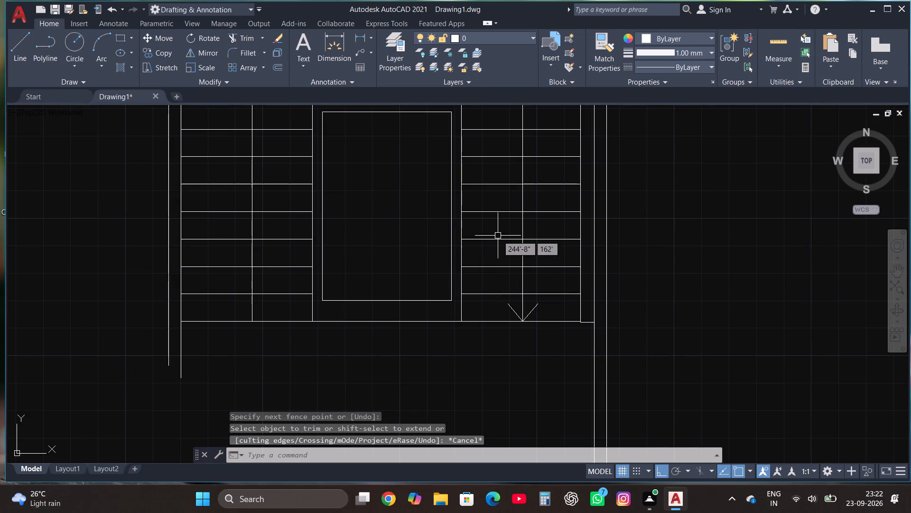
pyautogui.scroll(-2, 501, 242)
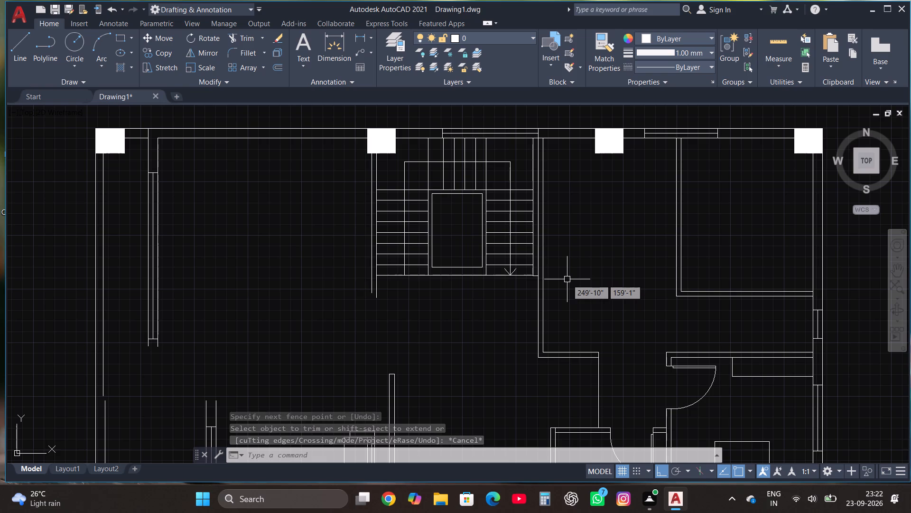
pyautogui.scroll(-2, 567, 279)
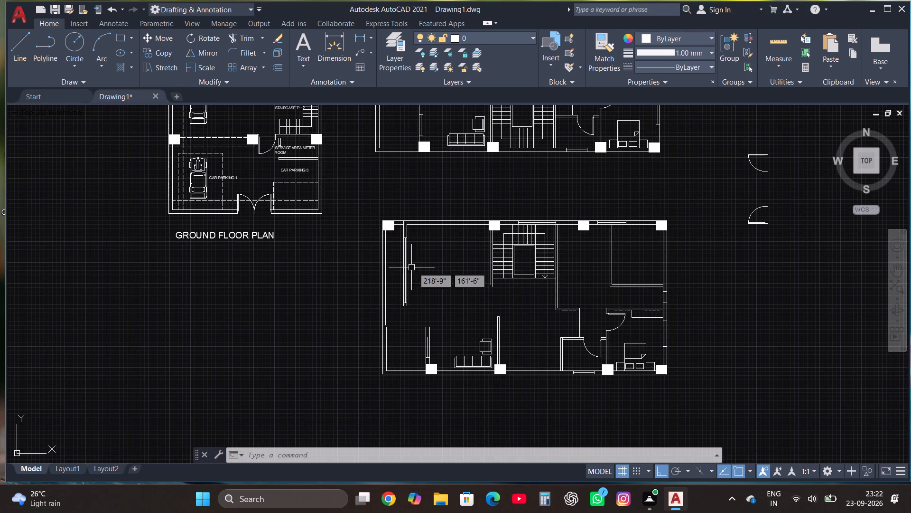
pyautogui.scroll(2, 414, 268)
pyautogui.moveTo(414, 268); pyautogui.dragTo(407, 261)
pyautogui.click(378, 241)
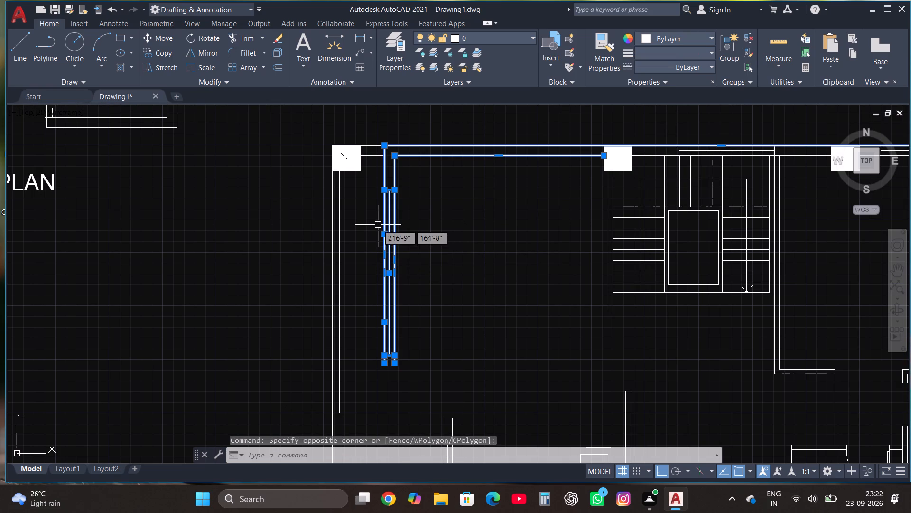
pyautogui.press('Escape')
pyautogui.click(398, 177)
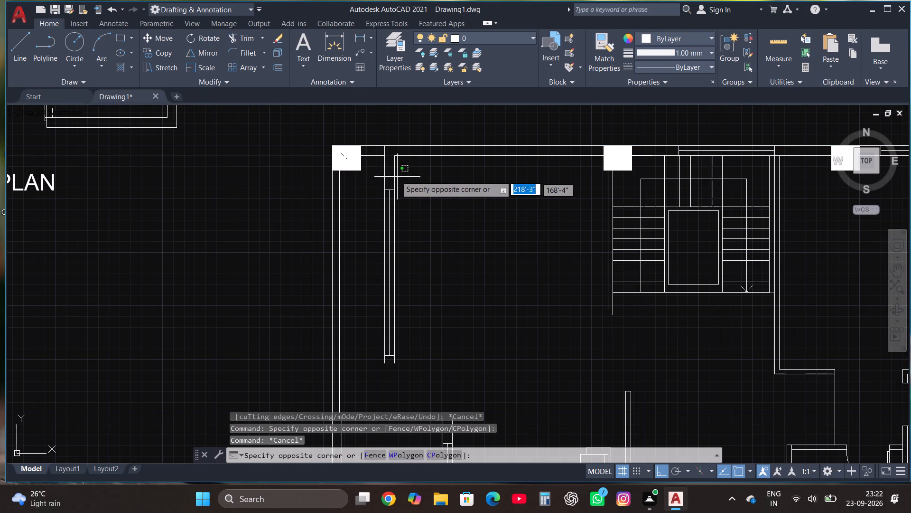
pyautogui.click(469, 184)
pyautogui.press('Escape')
# Draw a vertical line about 20'-11" from the lower-left window wall's left line into the top wall, trimmed at its inner face.
pyautogui.scroll(-1, 471, 186)
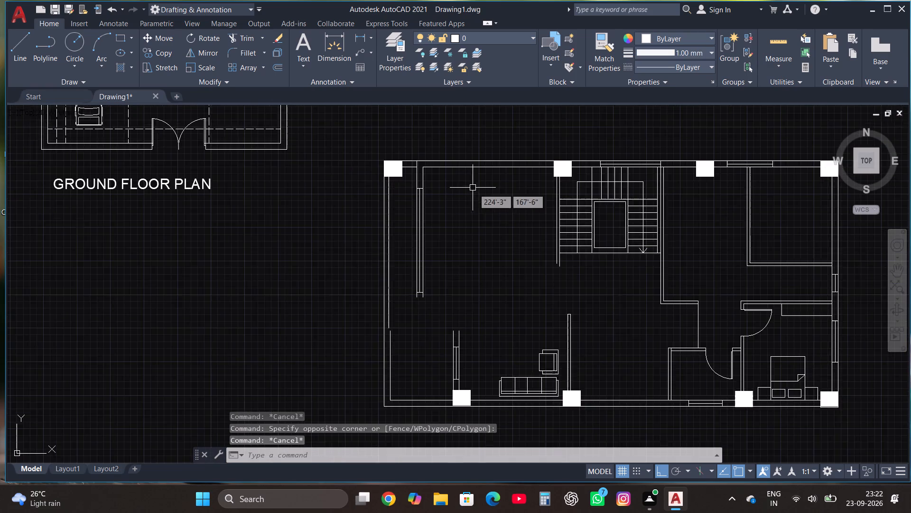
pyautogui.scroll(-1, 475, 195)
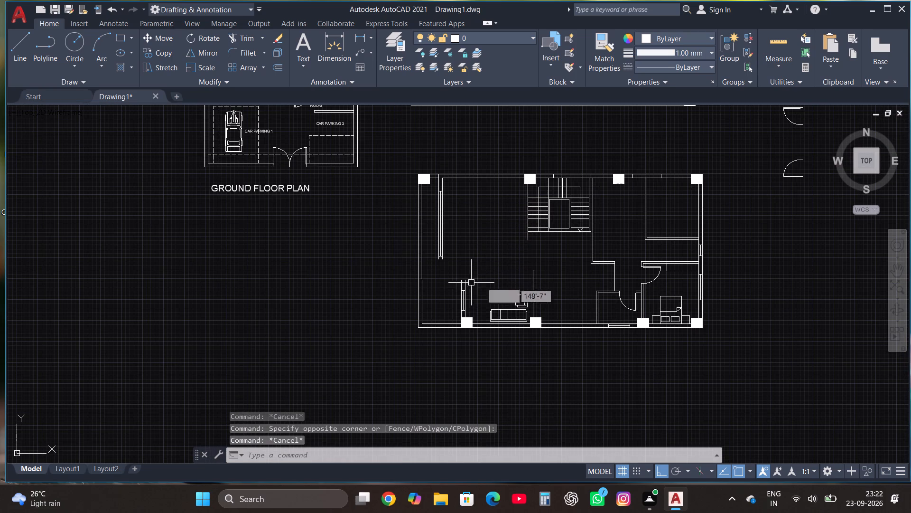
pyautogui.scroll(2, 495, 295)
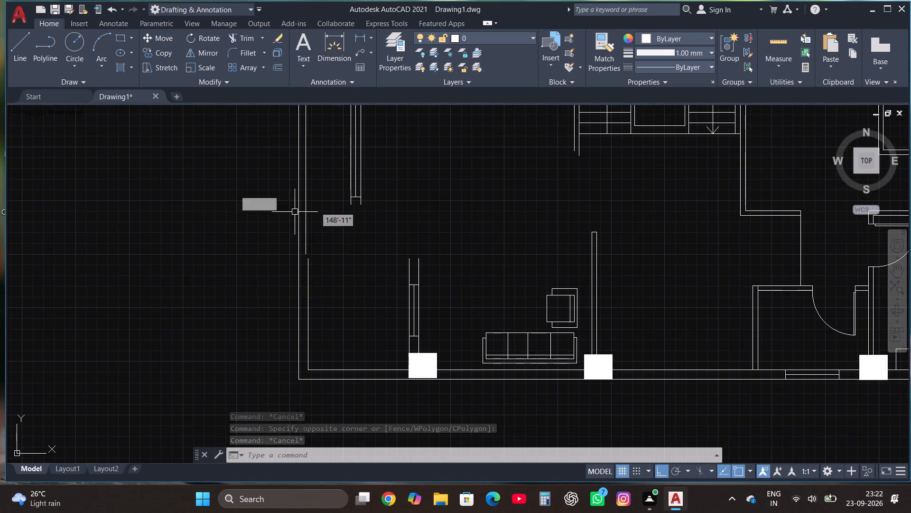
pyautogui.click(9, 50)
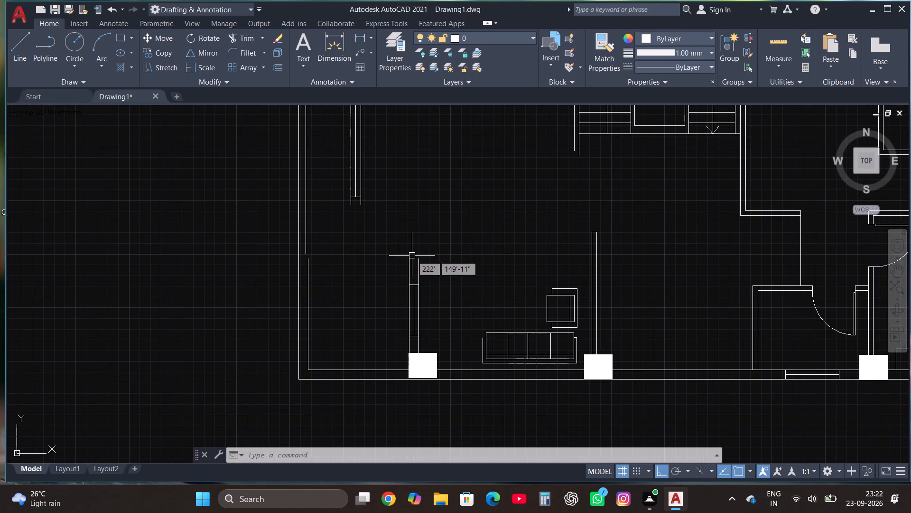
pyautogui.click(21, 41)
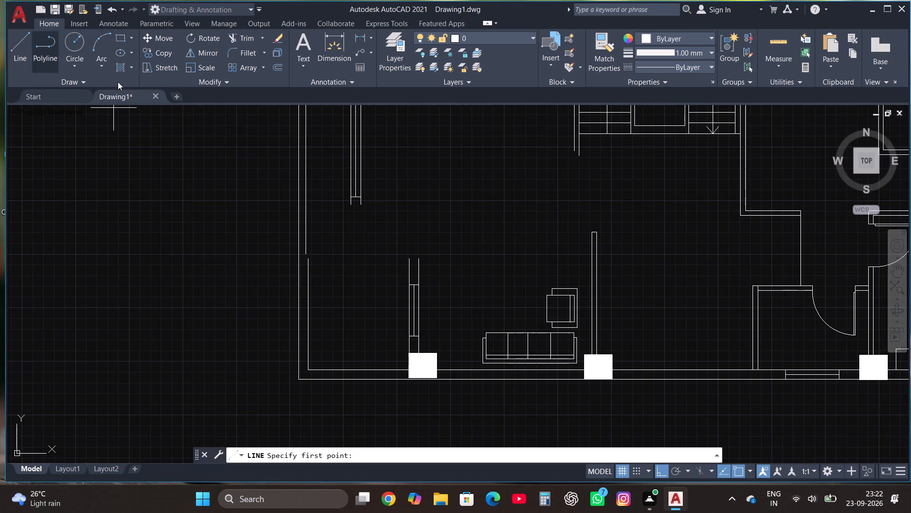
pyautogui.click(408, 260)
pyautogui.scroll(-3, 408, 261)
pyautogui.scroll(3, 414, 183)
pyautogui.scroll(2, 401, 238)
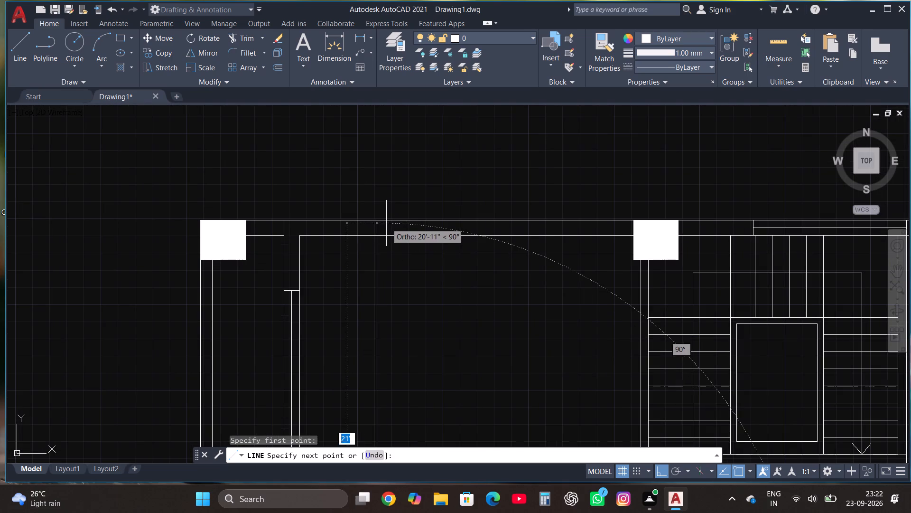
pyautogui.click(386, 223)
pyautogui.press('Escape')
pyautogui.click(232, 39)
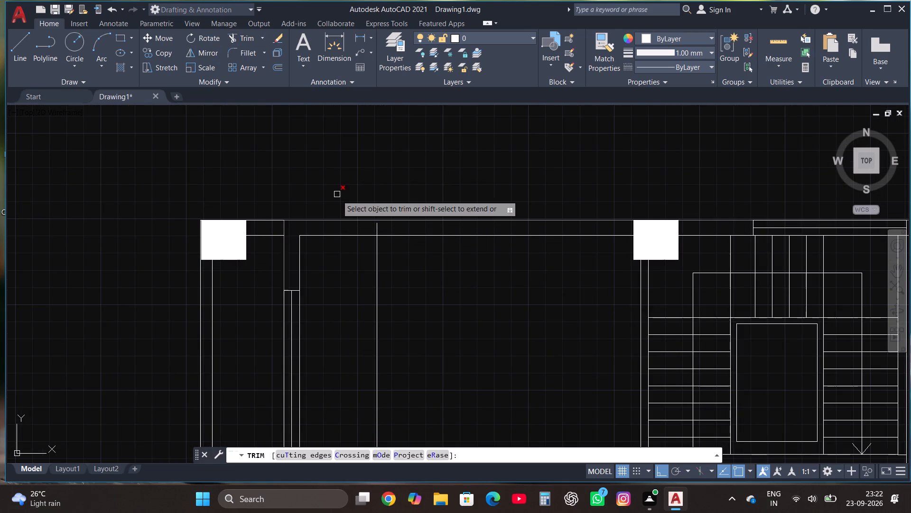
pyautogui.click(381, 230)
pyautogui.click(363, 228)
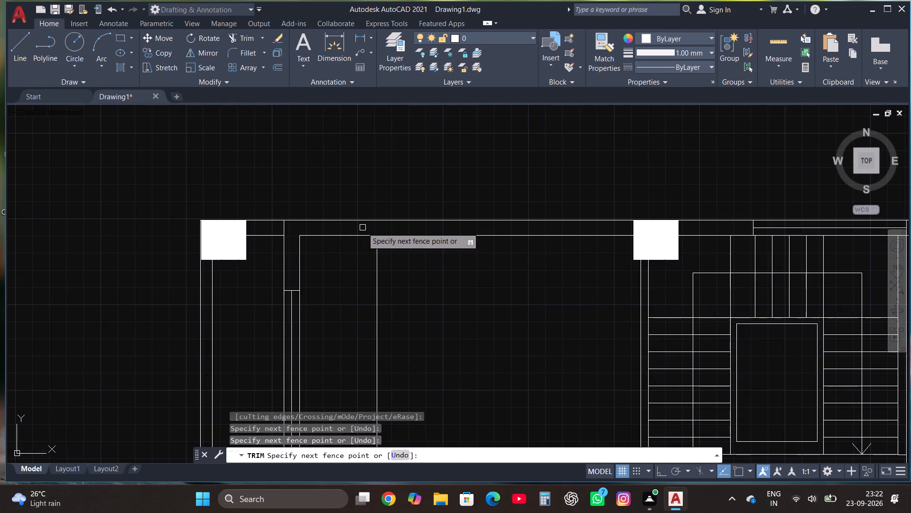
pyautogui.press('Escape')
# Draw a matching vertical line about 21' from the window wall's right line into the top wall, trimmed at its inner face.
pyautogui.scroll(-3, 364, 199)
pyautogui.click(23, 52)
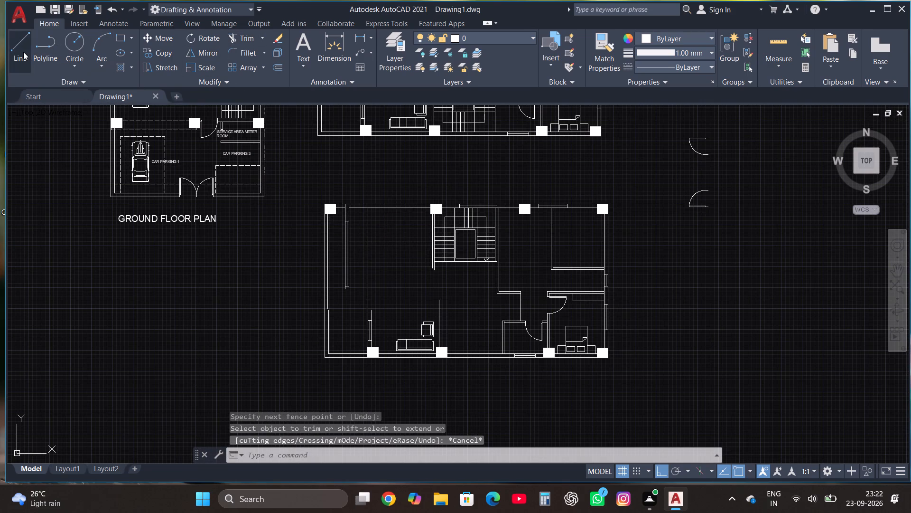
pyautogui.scroll(1, 396, 286)
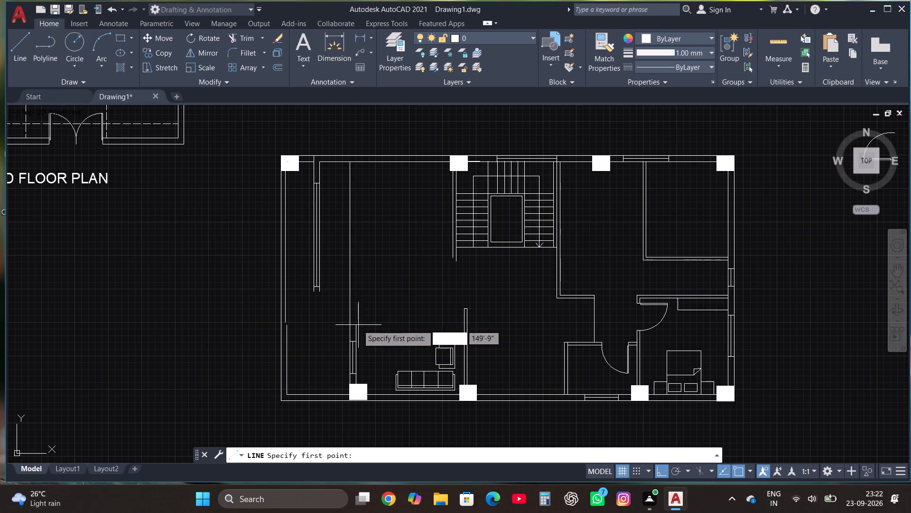
pyautogui.click(355, 325)
pyautogui.scroll(4, 355, 154)
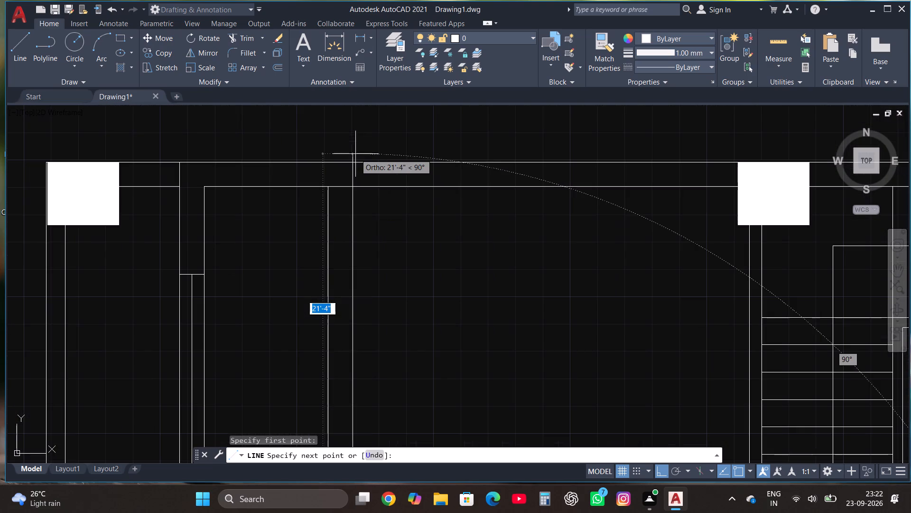
pyautogui.click(350, 165)
pyautogui.press('Escape')
pyautogui.click(246, 40)
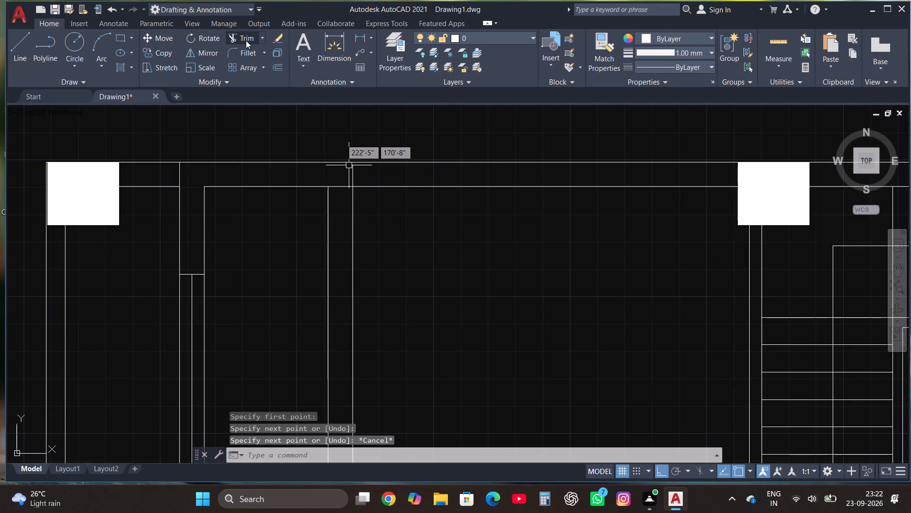
pyautogui.click(350, 180)
pyautogui.press('Escape')
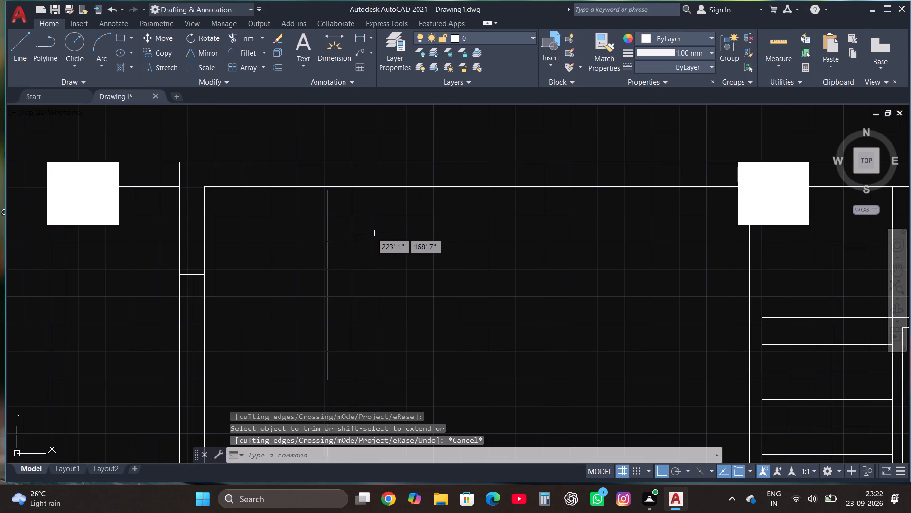
# Trim away the short wall and its window lines hanging from the top wall, between the outer left wall and the long partition.
pyautogui.scroll(-3, 372, 233)
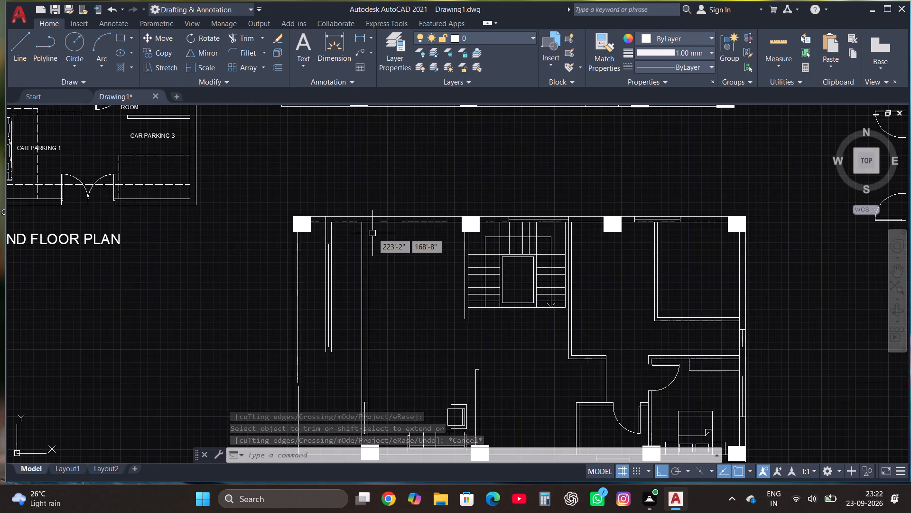
pyautogui.scroll(1, 347, 291)
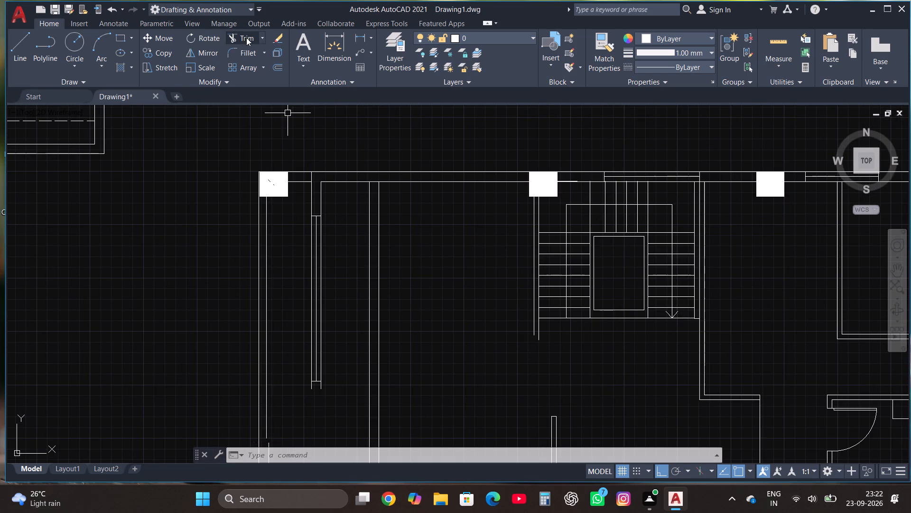
pyautogui.click(246, 38)
pyautogui.click(322, 274)
pyautogui.click(310, 210)
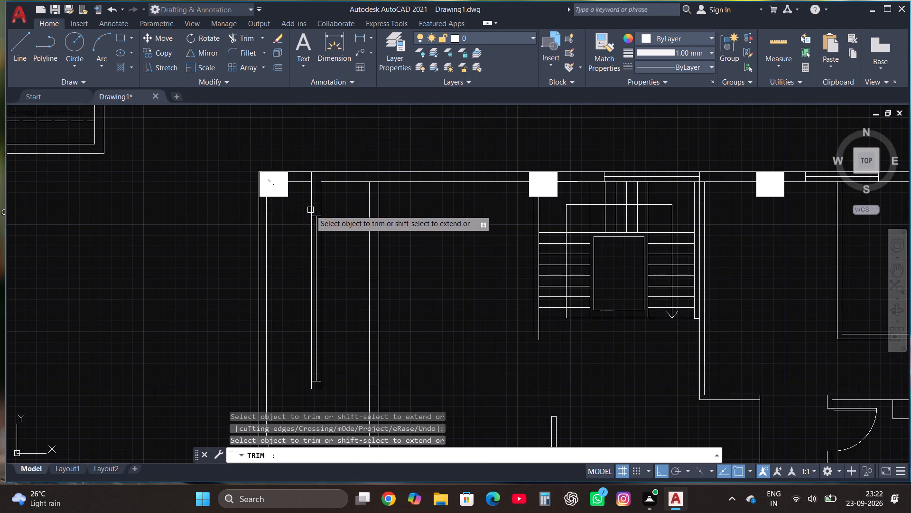
pyautogui.click(325, 207)
pyautogui.click(302, 208)
pyautogui.click(289, 256)
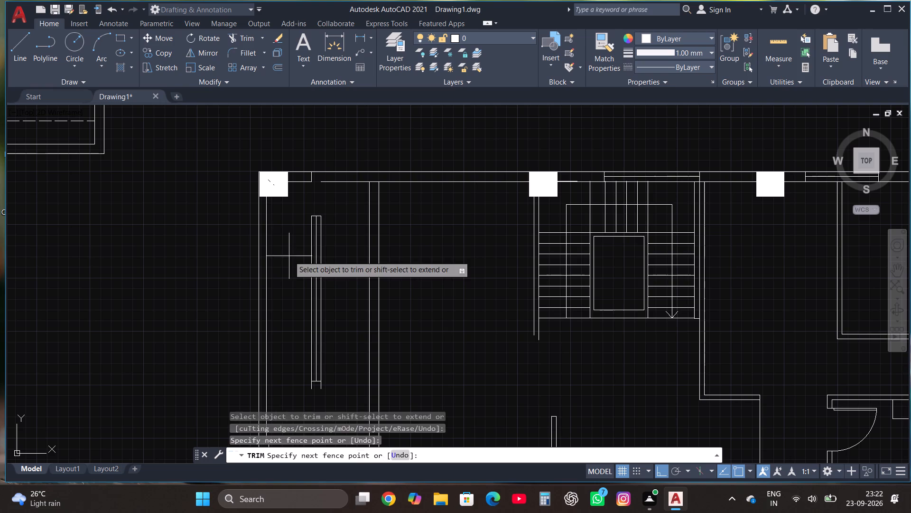
pyautogui.click(321, 269)
pyautogui.click(309, 209)
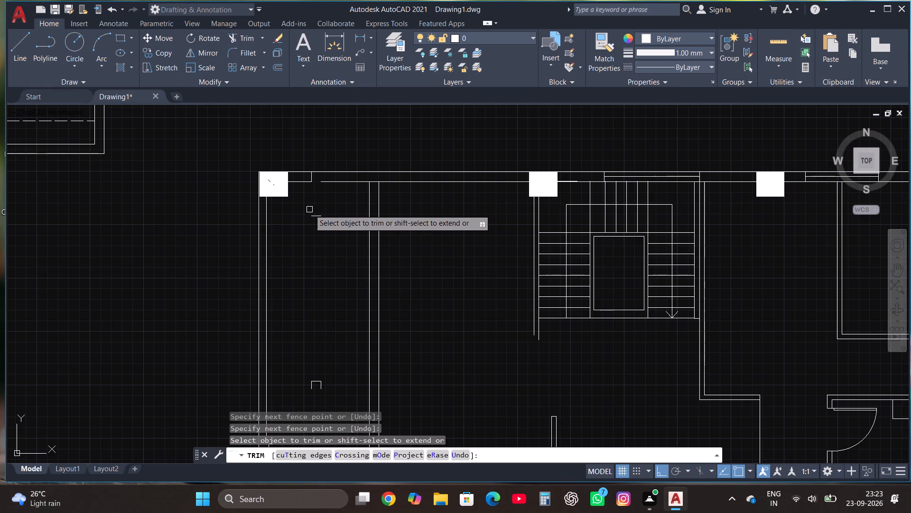
pyautogui.click(323, 261)
pyautogui.click(318, 388)
pyautogui.click(305, 369)
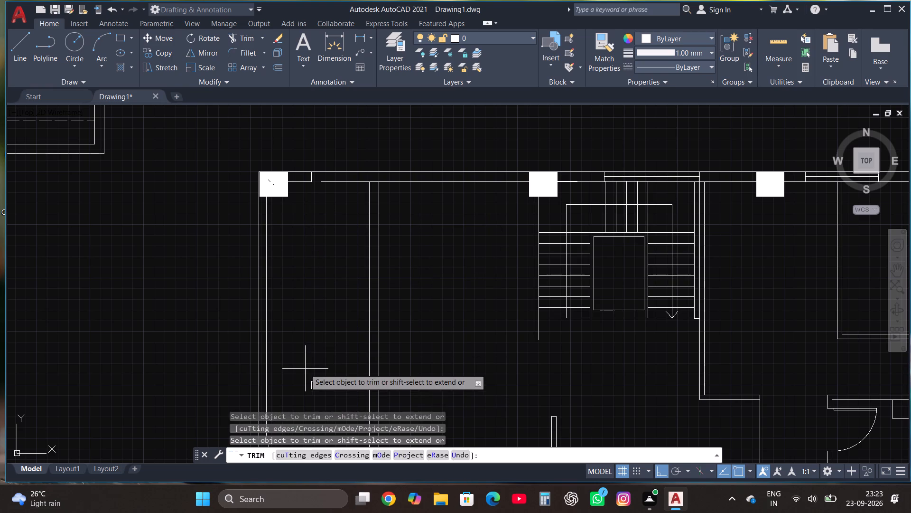
pyautogui.click(312, 381)
pyautogui.click(313, 381)
pyautogui.click(310, 388)
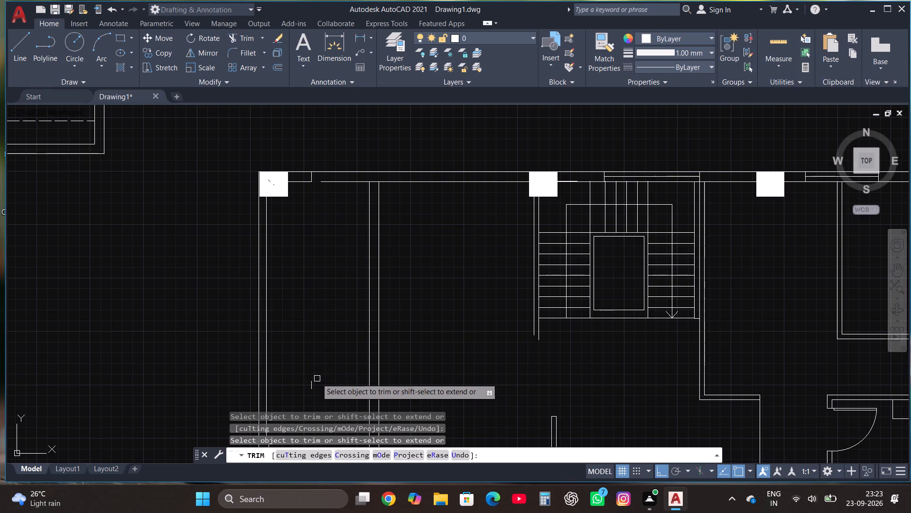
pyautogui.click(311, 383)
pyautogui.press('Escape')
# Draw a short horizontal line closing the gap in the top wall's inner face where the removed wall met it.
pyautogui.click(29, 37)
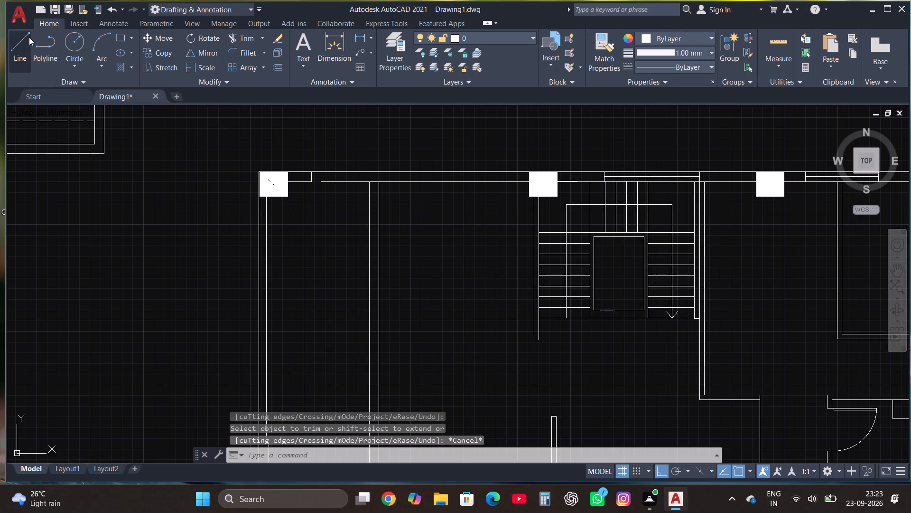
pyautogui.click(313, 181)
pyautogui.click(326, 184)
pyautogui.press('Escape')
# Draw a horizontal line from the staircase's left wall to the long partition, trimmed at the partition's right face.
pyautogui.scroll(-1, 322, 226)
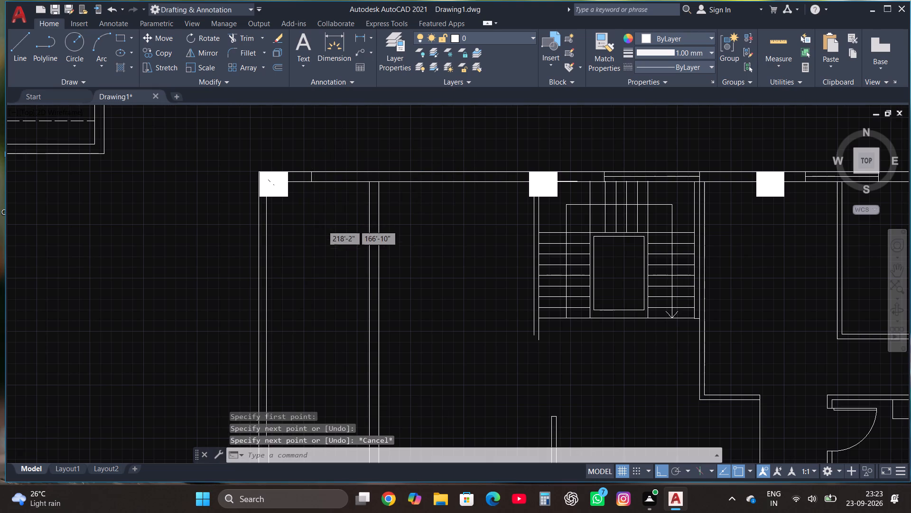
pyautogui.scroll(-2, 322, 227)
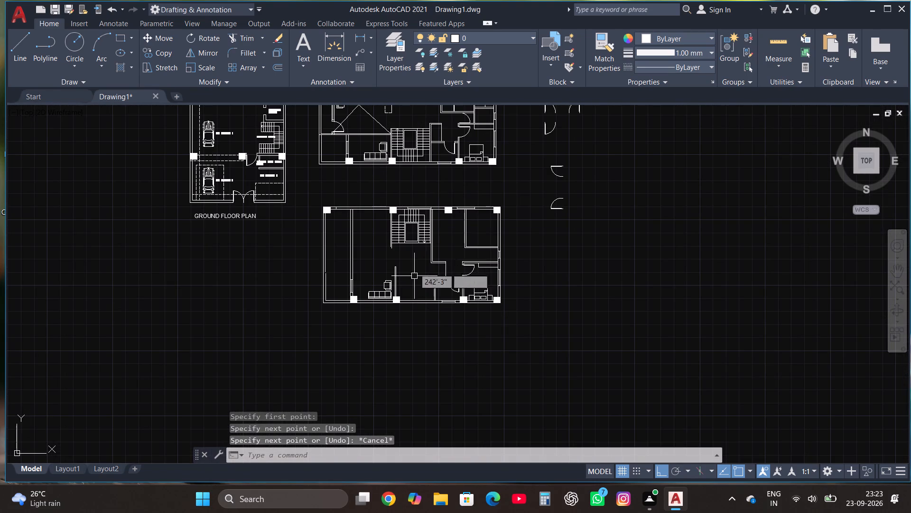
pyautogui.scroll(1, 368, 215)
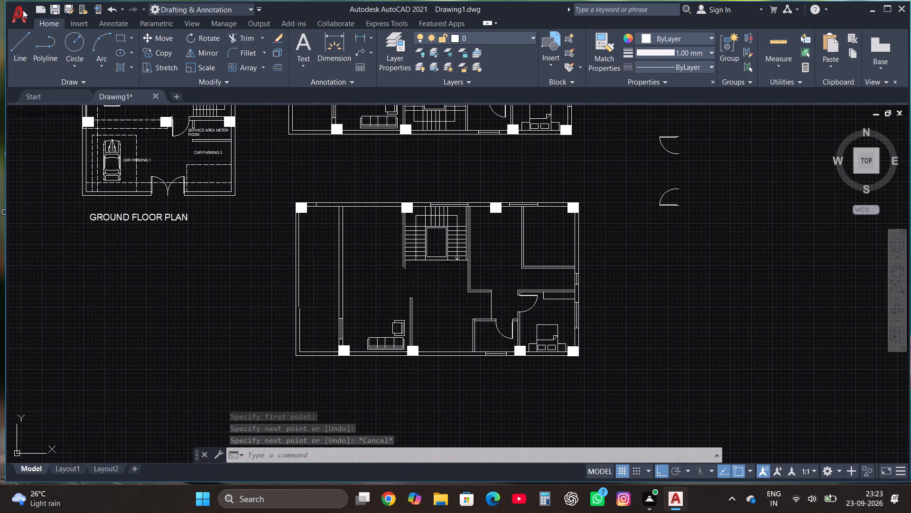
pyautogui.click(21, 51)
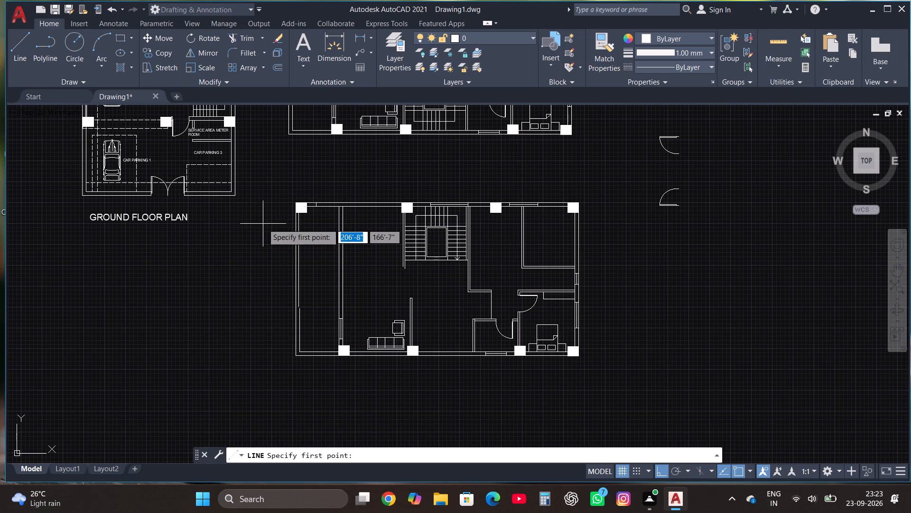
pyautogui.click(401, 242)
pyautogui.scroll(3, 305, 243)
pyautogui.scroll(1, 406, 238)
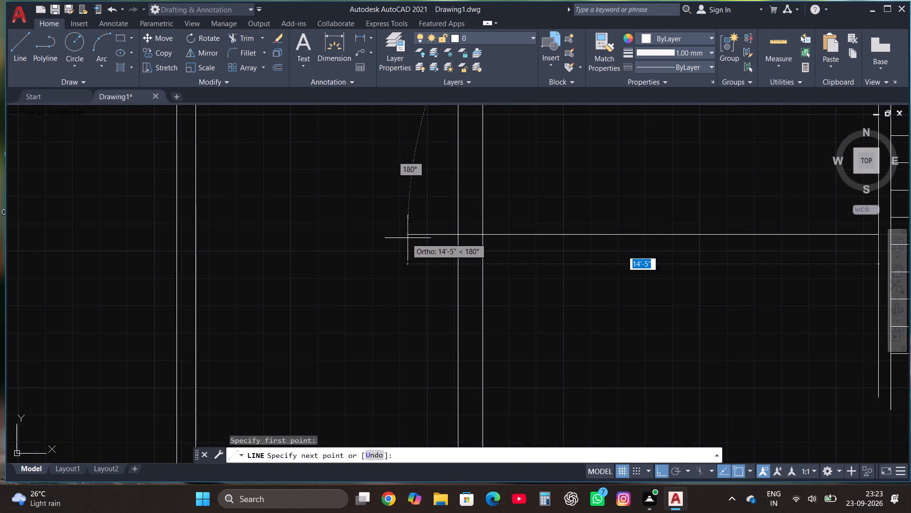
pyautogui.click(475, 234)
pyautogui.press('Escape')
pyautogui.click(251, 38)
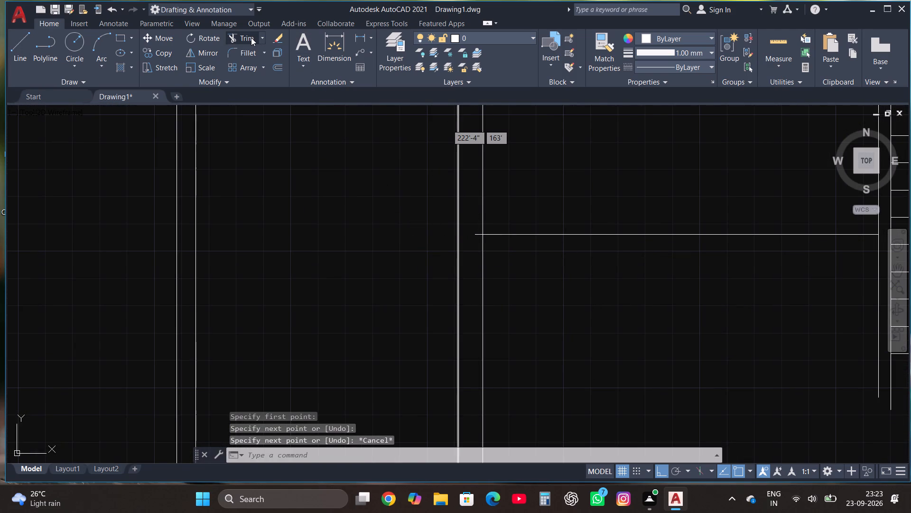
pyautogui.click(474, 233)
pyautogui.press('Escape')
pyautogui.scroll(-2, 474, 237)
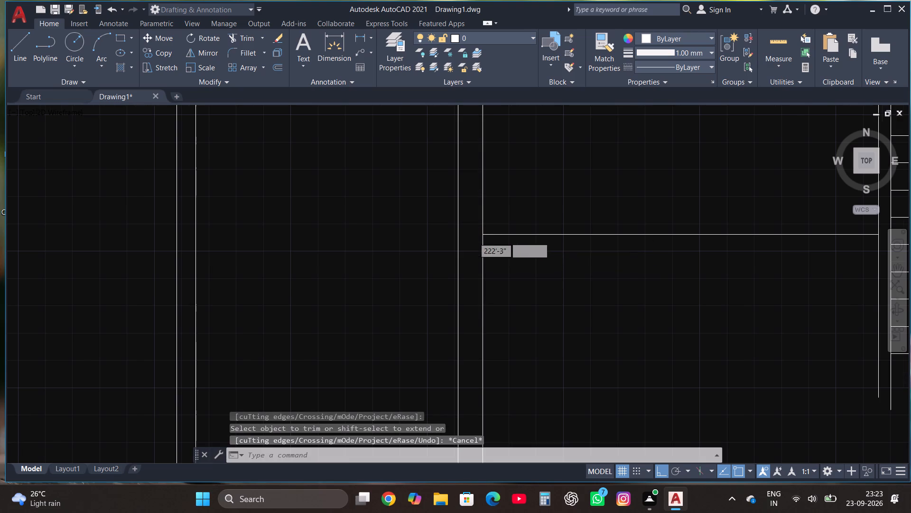
# Offset the new horizontal line 4.5" downward to form a wall between the partition and the staircase.
pyautogui.click(526, 245)
pyautogui.click(520, 230)
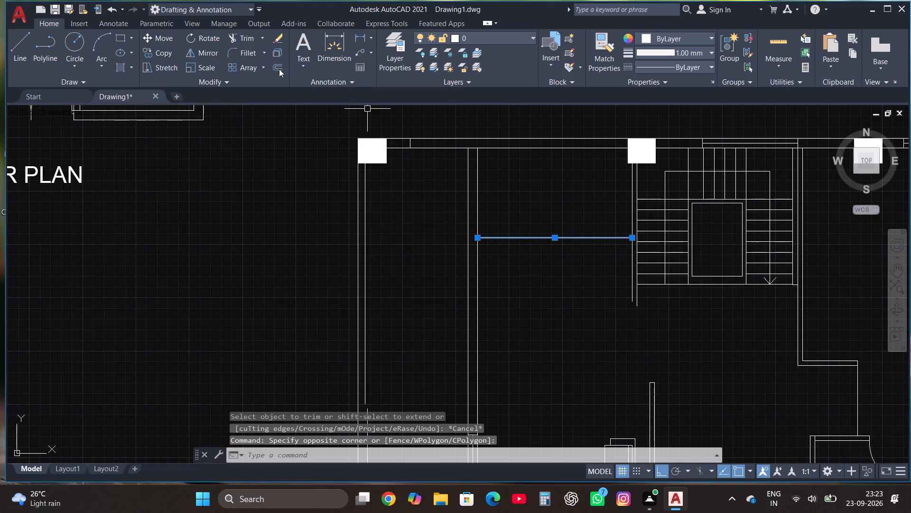
pyautogui.click(279, 69)
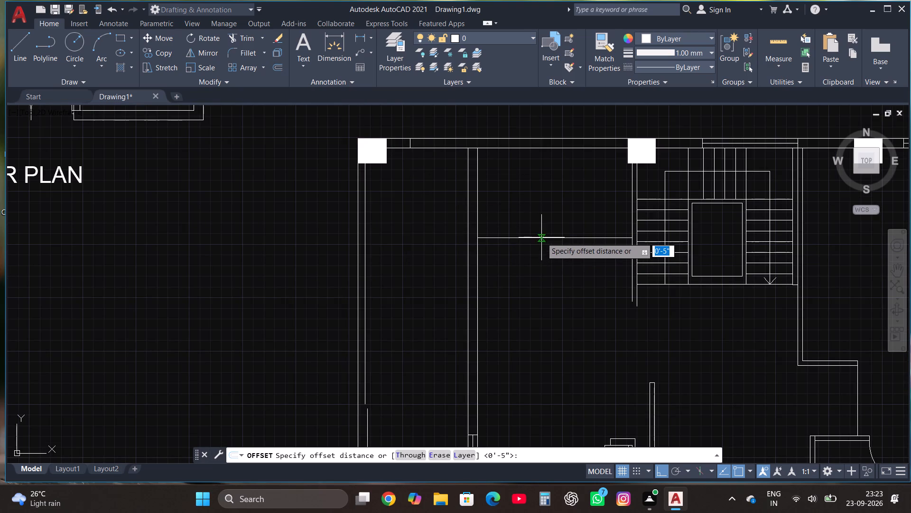
pyautogui.click(541, 237)
pyautogui.click(545, 277)
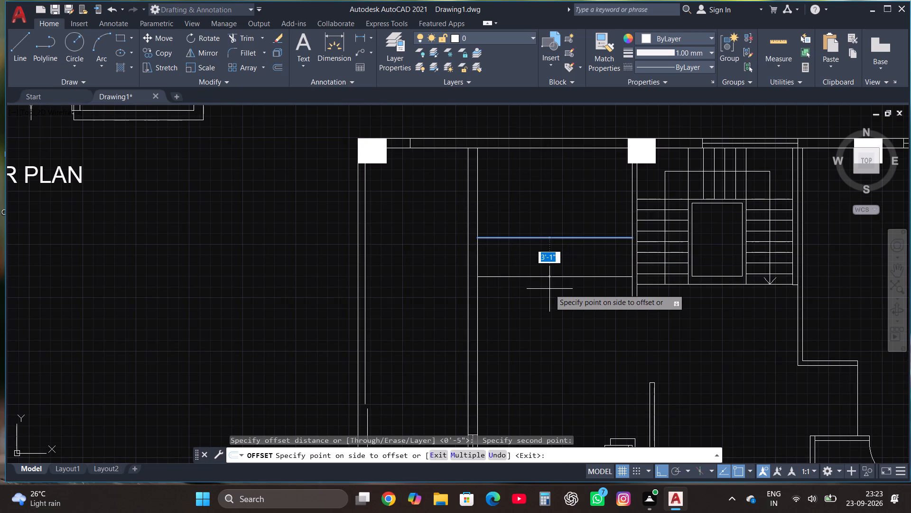
pyautogui.write('4.5"')
pyautogui.press('Return')
pyautogui.press('Escape')
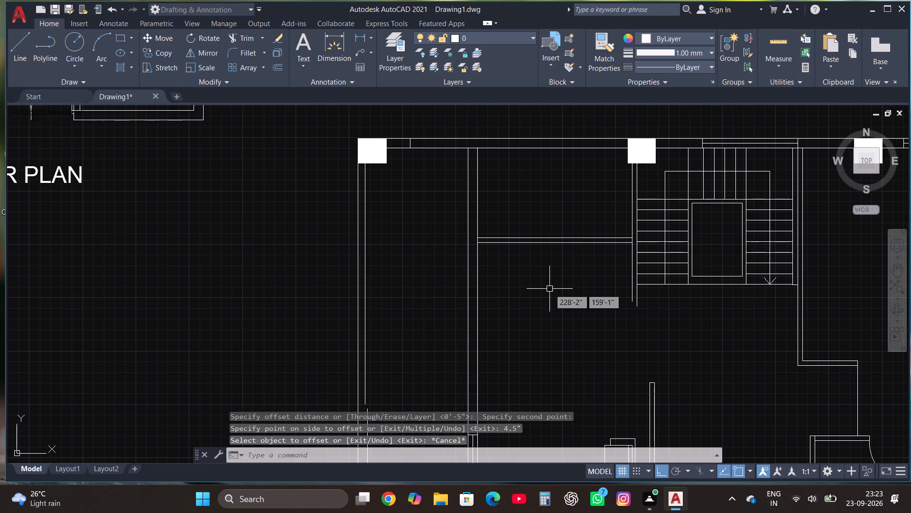
# Delete the sofa and armchair between the two lower-left columns of the lower floor plan copy.
pyautogui.scroll(-2, 378, 280)
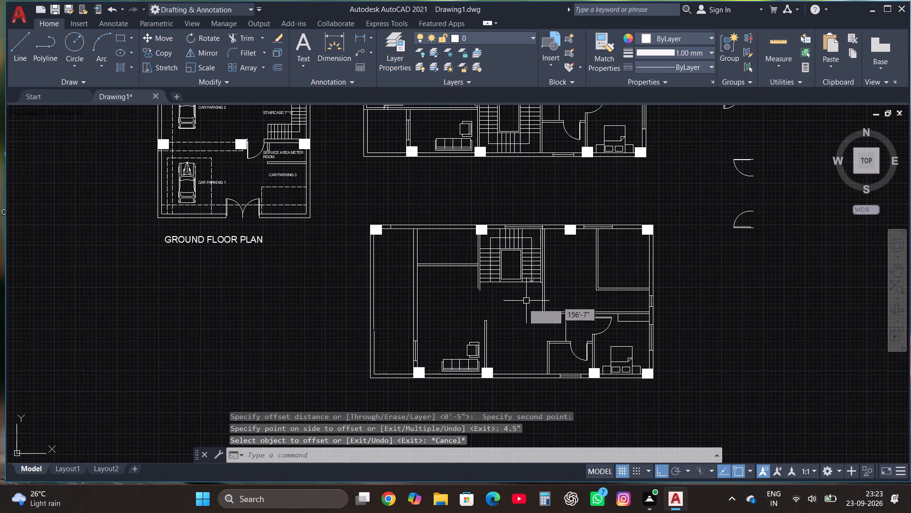
pyautogui.scroll(2, 478, 403)
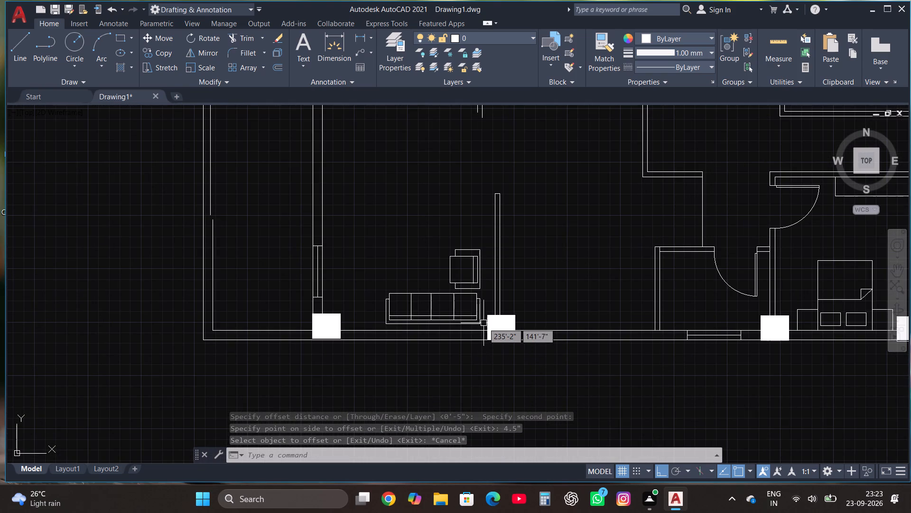
pyautogui.click(485, 324)
pyautogui.press('Escape')
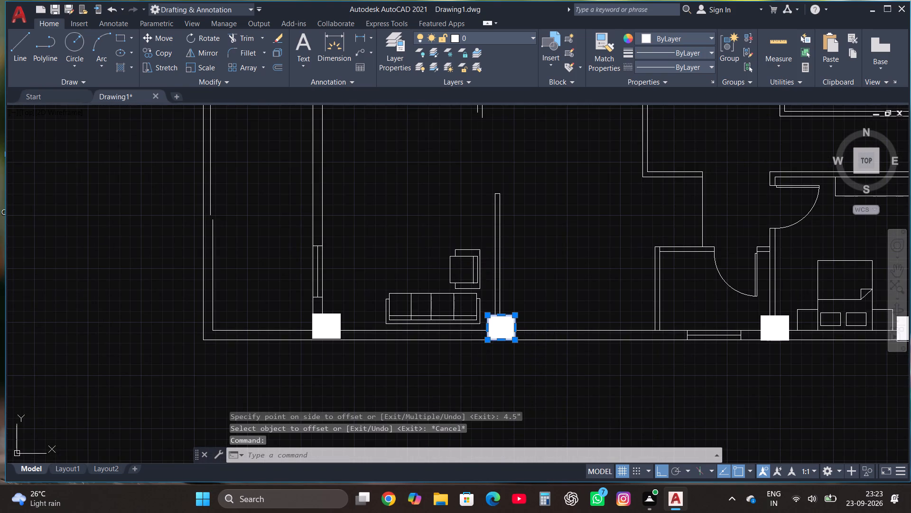
pyautogui.scroll(1, 485, 327)
pyautogui.click(483, 326)
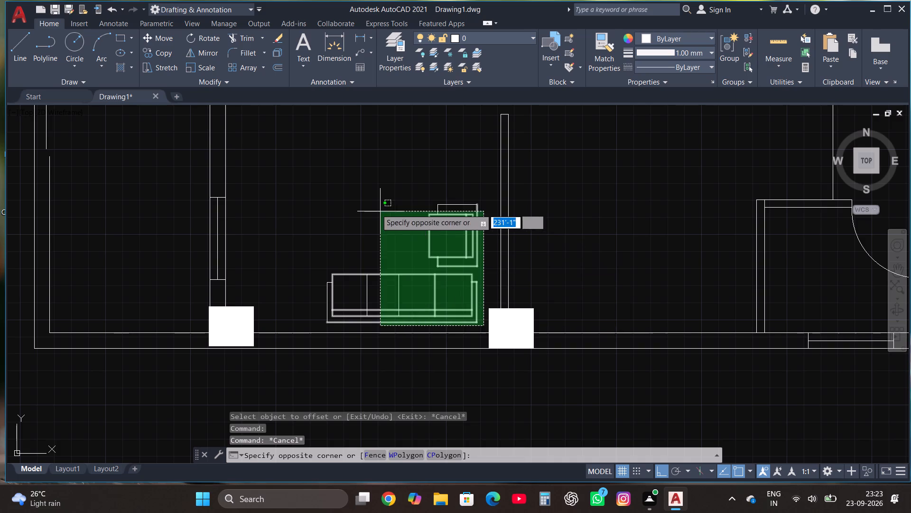
pyautogui.click(317, 171)
pyautogui.press('Delete')
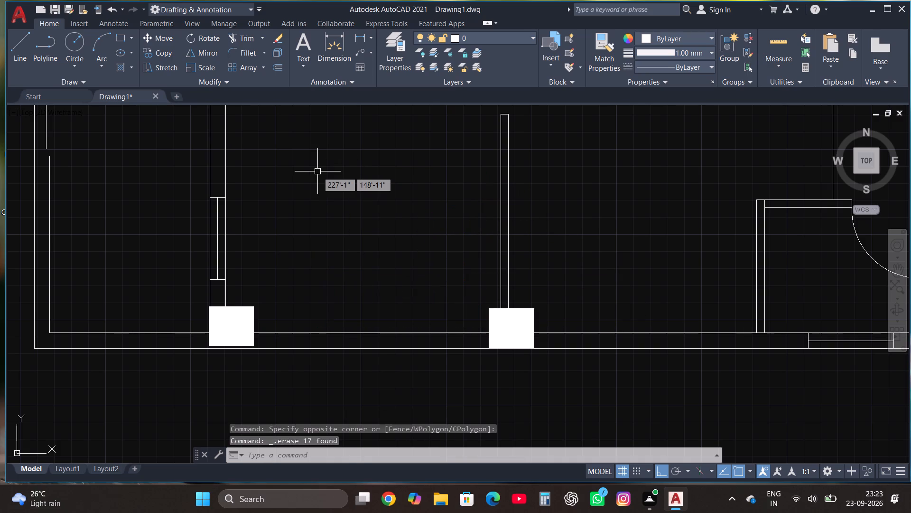
# Examine the lower floor plan copy's layout around the staircase and the short partition below it, compared with the plan above.
pyautogui.scroll(-3, 322, 196)
pyautogui.scroll(-1, 362, 239)
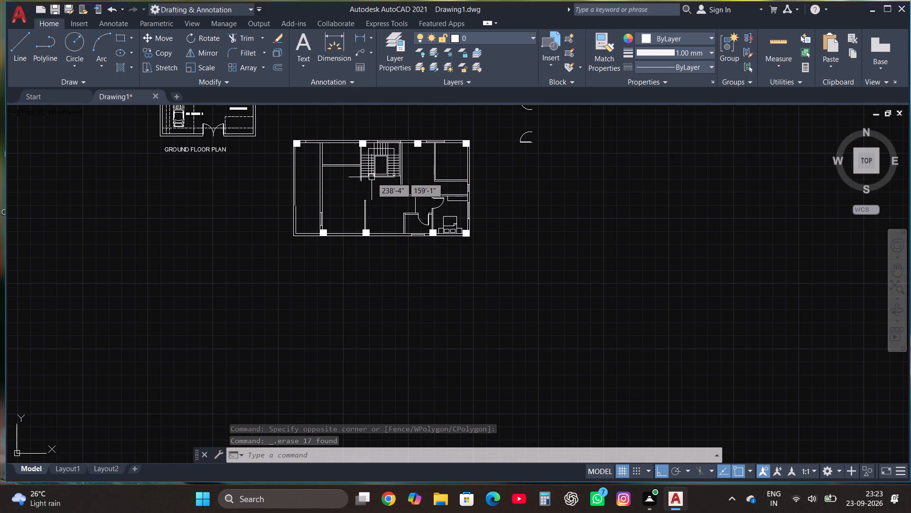
pyautogui.scroll(2, 369, 173)
pyautogui.scroll(-1, 369, 214)
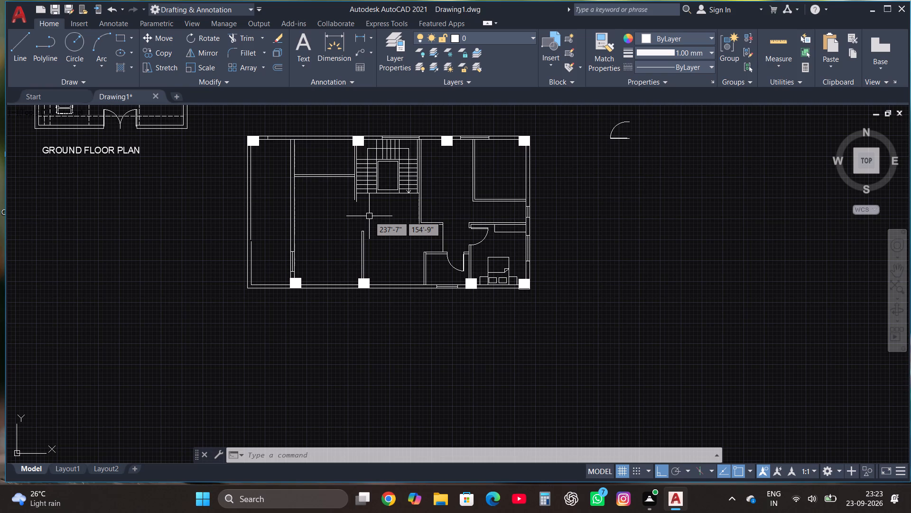
pyautogui.scroll(1, 372, 223)
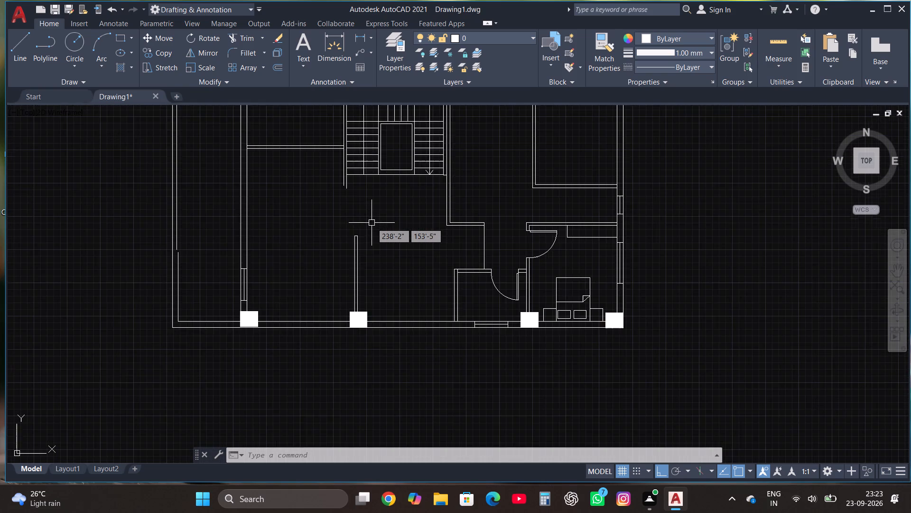
pyautogui.scroll(-1, 372, 231)
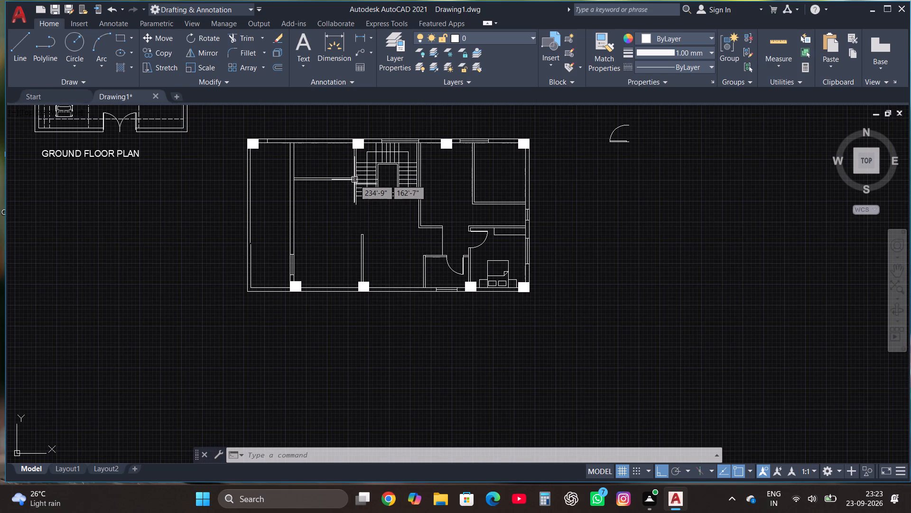
pyautogui.scroll(1, 354, 180)
pyautogui.click(382, 300)
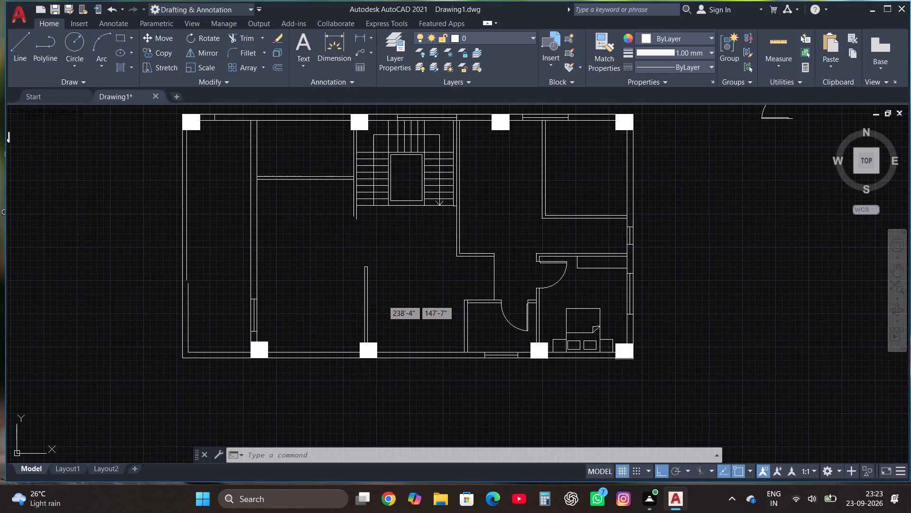
pyautogui.click(363, 271)
pyautogui.press('Escape')
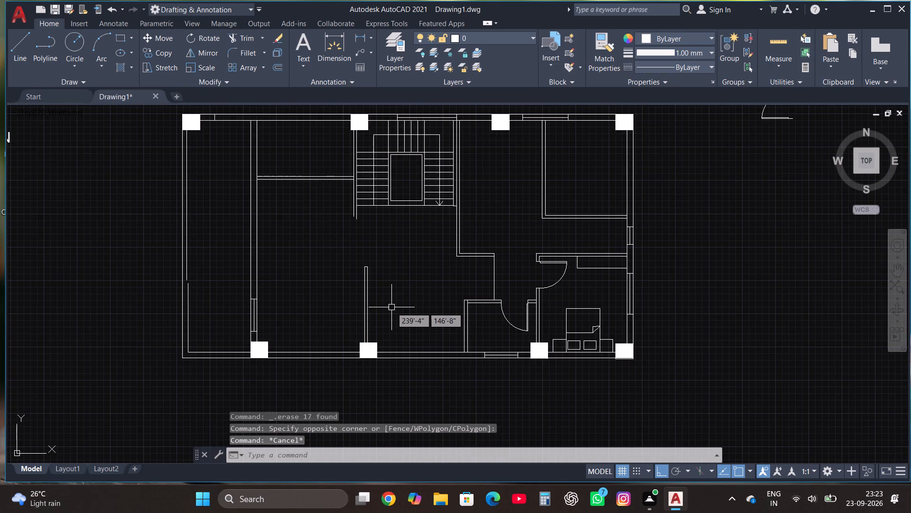
pyautogui.scroll(-1, 391, 329)
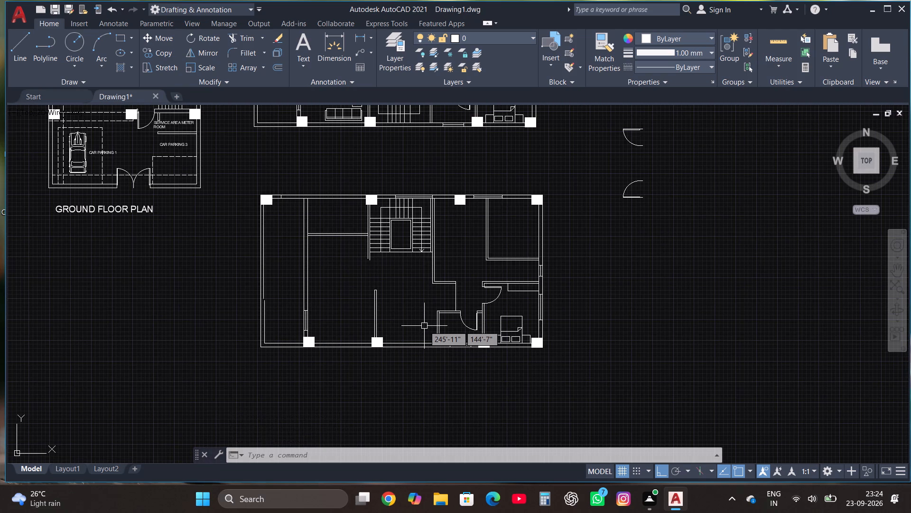
pyautogui.scroll(-1, 433, 343)
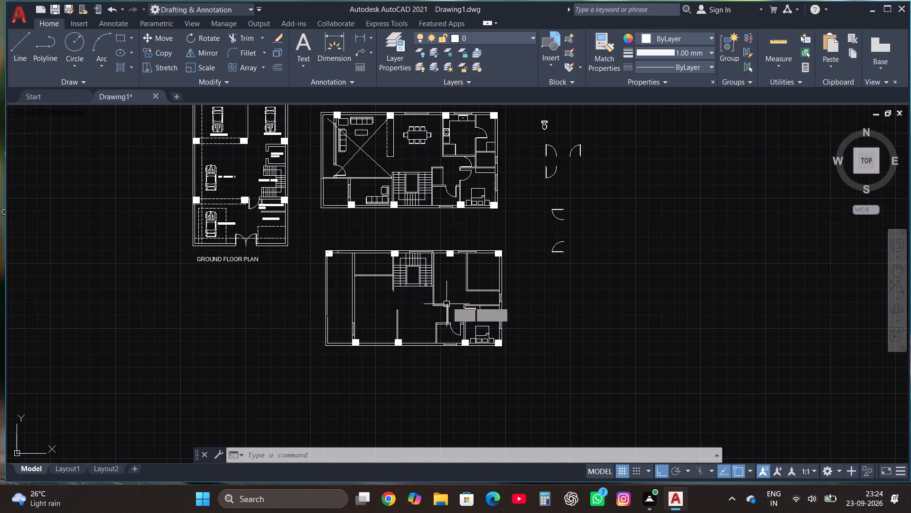
pyautogui.scroll(1, 444, 275)
pyautogui.scroll(2, 360, 283)
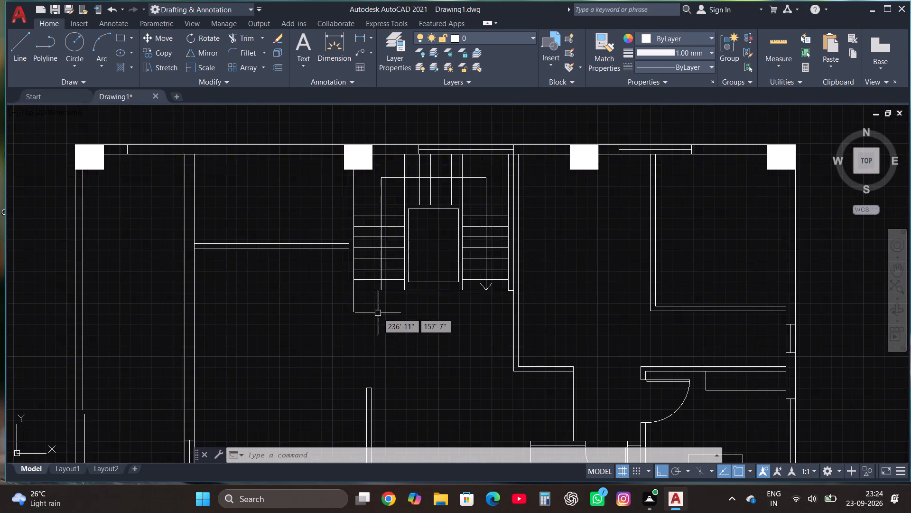
pyautogui.scroll(-1, 378, 313)
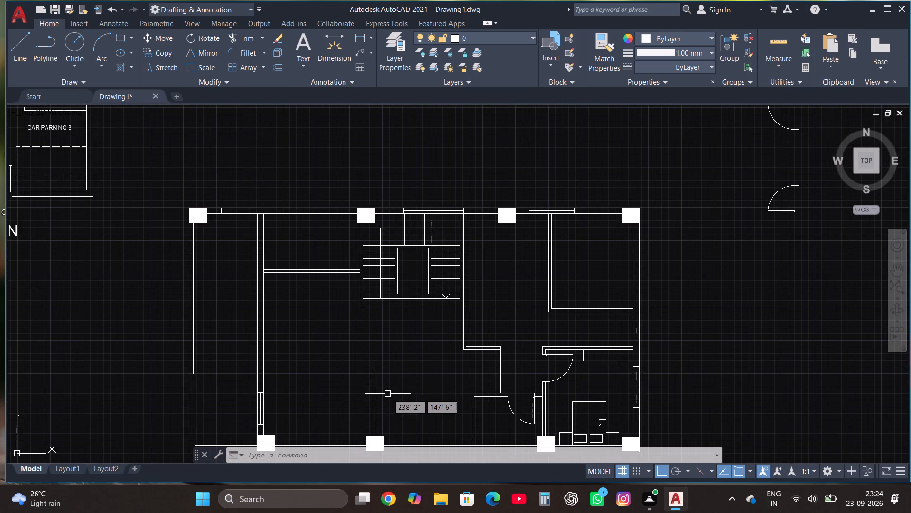
pyautogui.scroll(-1, 388, 394)
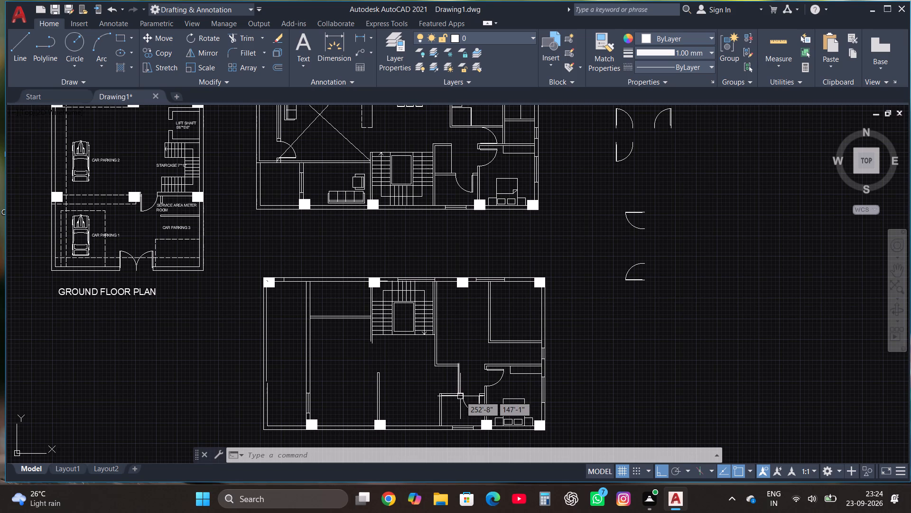
# Draw two horizontal lines continuing both faces of the upper-right room's lower wall across to the staircase's right wall.
pyautogui.click(19, 43)
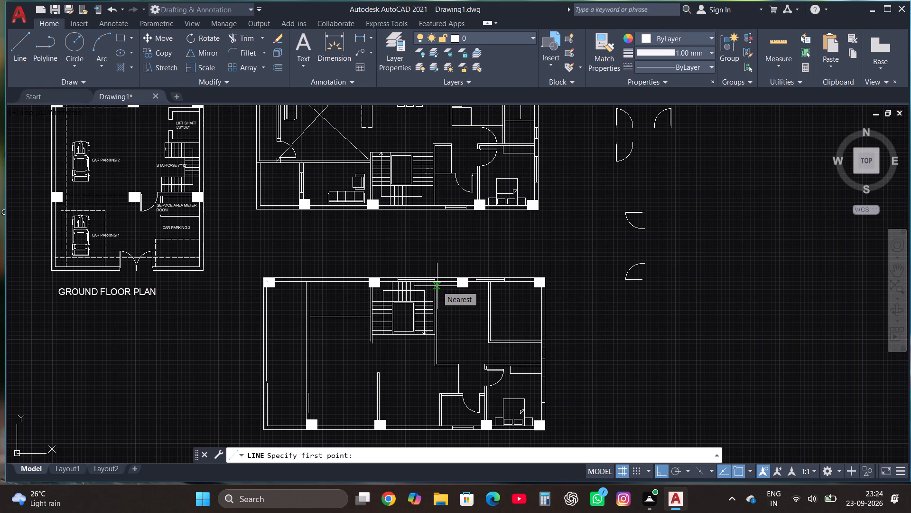
pyautogui.scroll(-1, 438, 286)
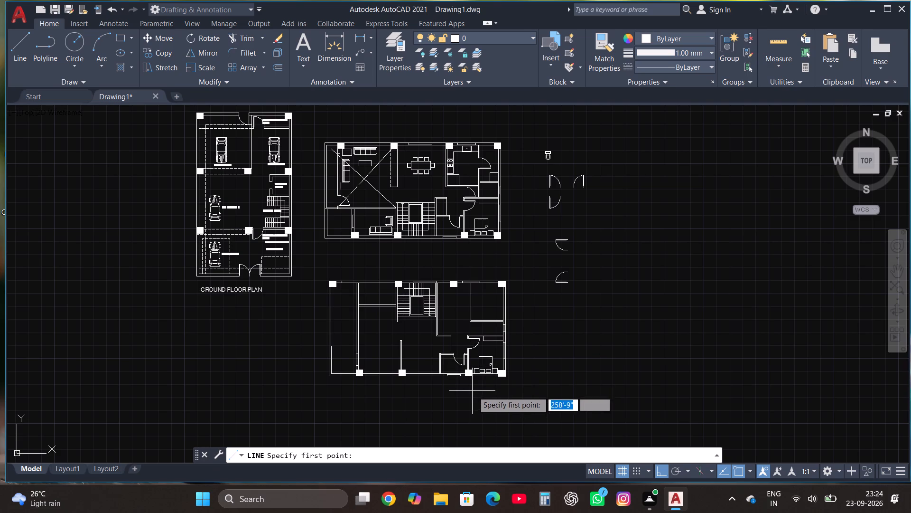
pyautogui.scroll(1, 495, 397)
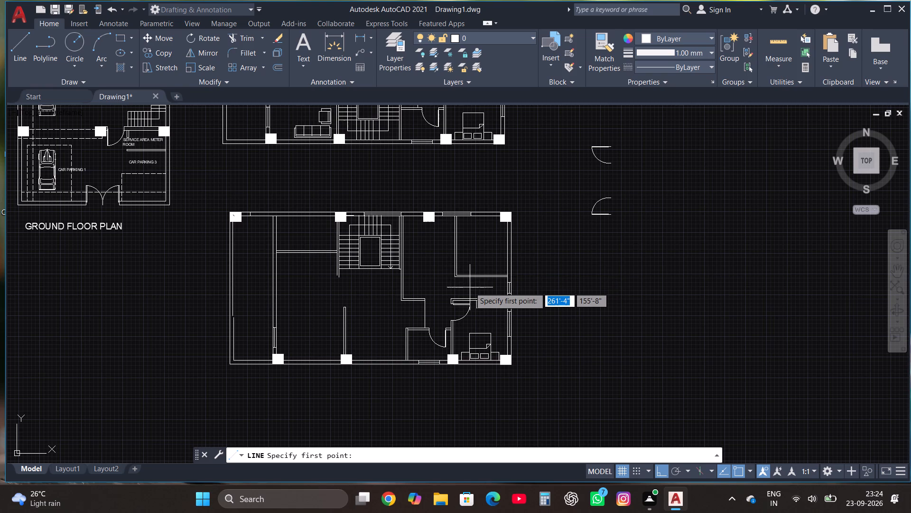
pyautogui.scroll(2, 425, 252)
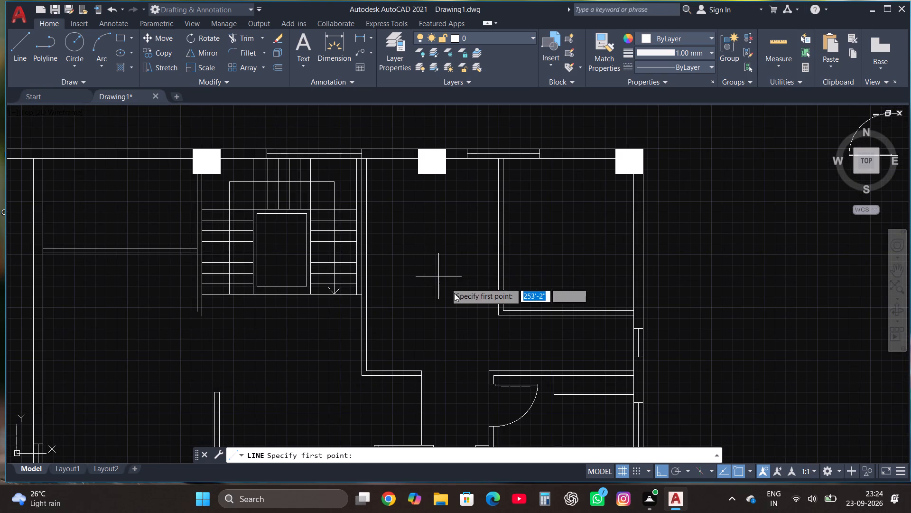
pyautogui.click(500, 316)
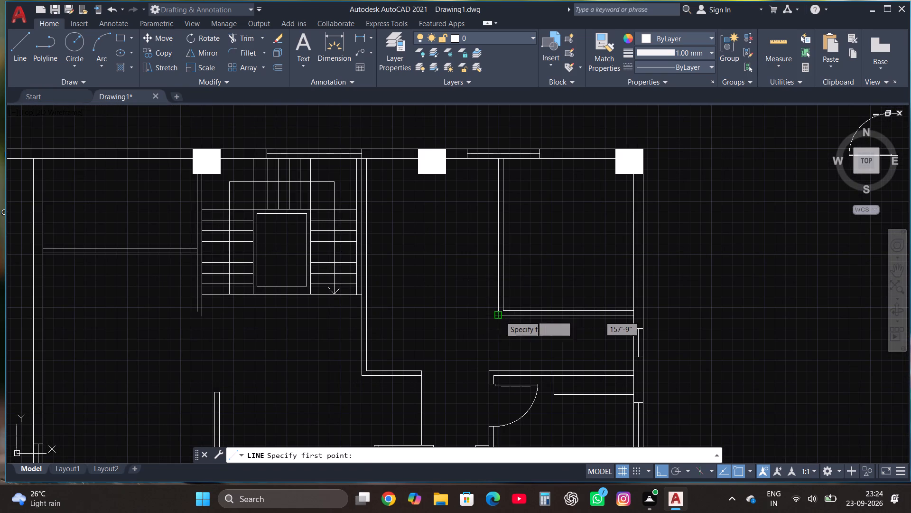
pyautogui.click(348, 318)
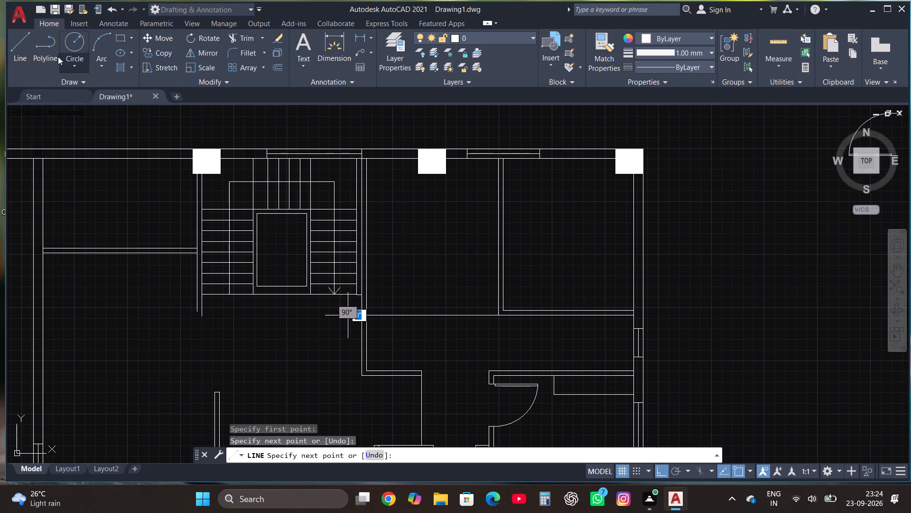
pyautogui.click(8, 49)
pyautogui.click(15, 47)
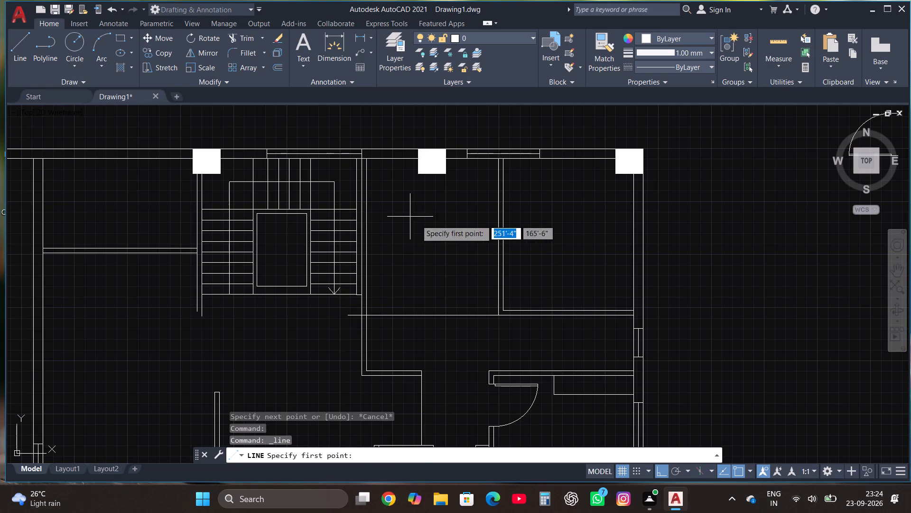
pyautogui.click(503, 309)
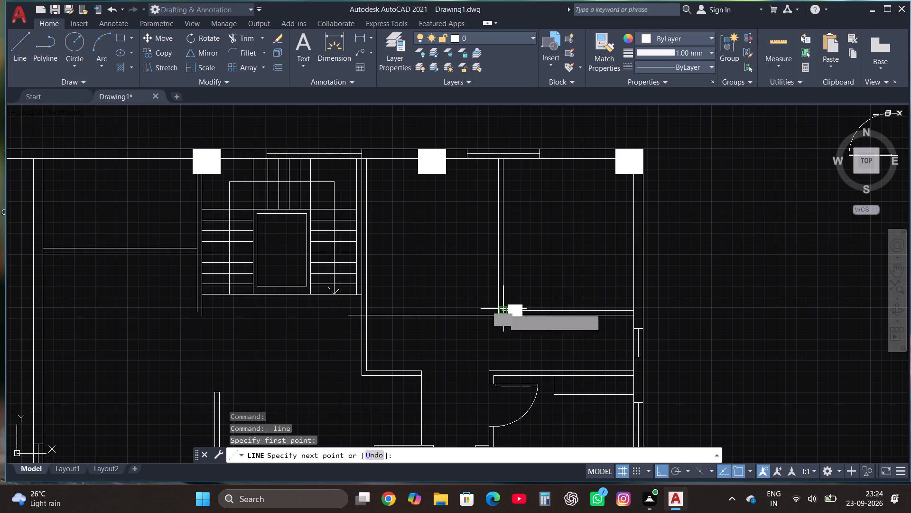
pyautogui.click(335, 304)
# Trim the new lines' overhanging ends at the staircase's right wall and cut away that wall's portion below them.
pyautogui.click(239, 36)
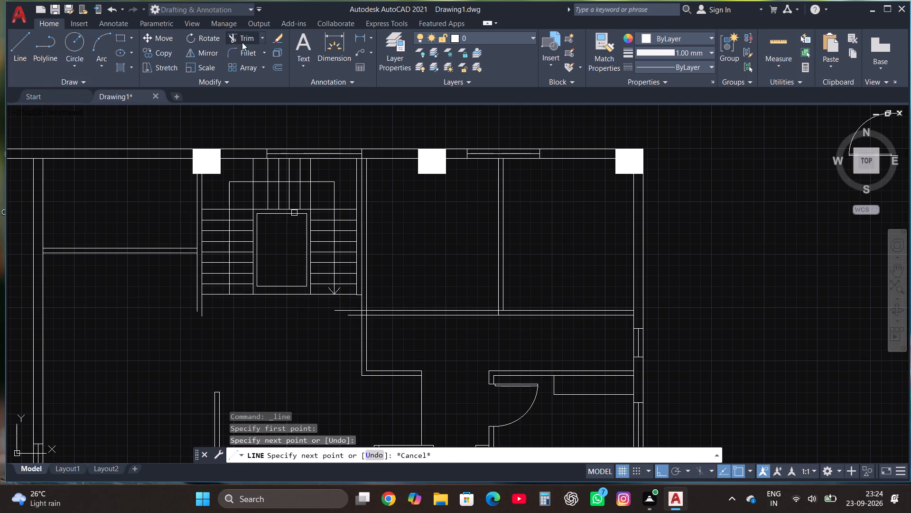
pyautogui.click(350, 310)
pyautogui.click(354, 315)
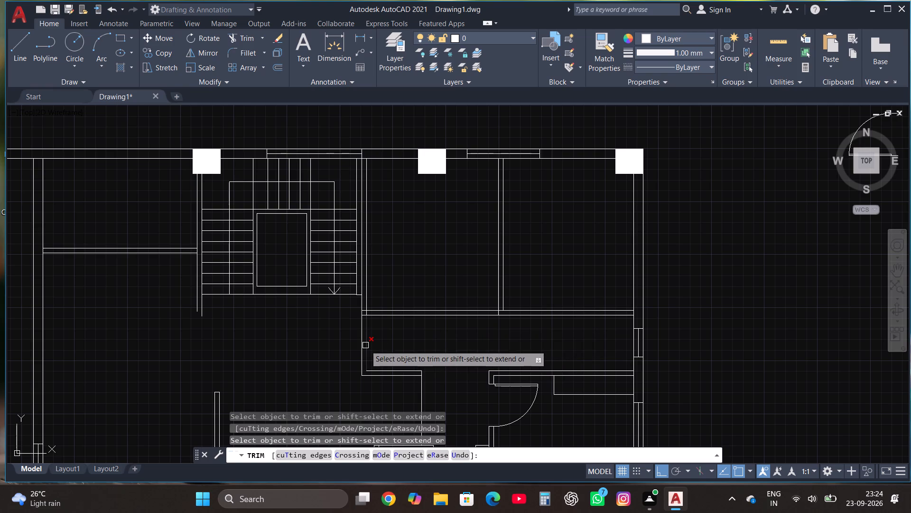
pyautogui.click(344, 335)
pyautogui.click(397, 339)
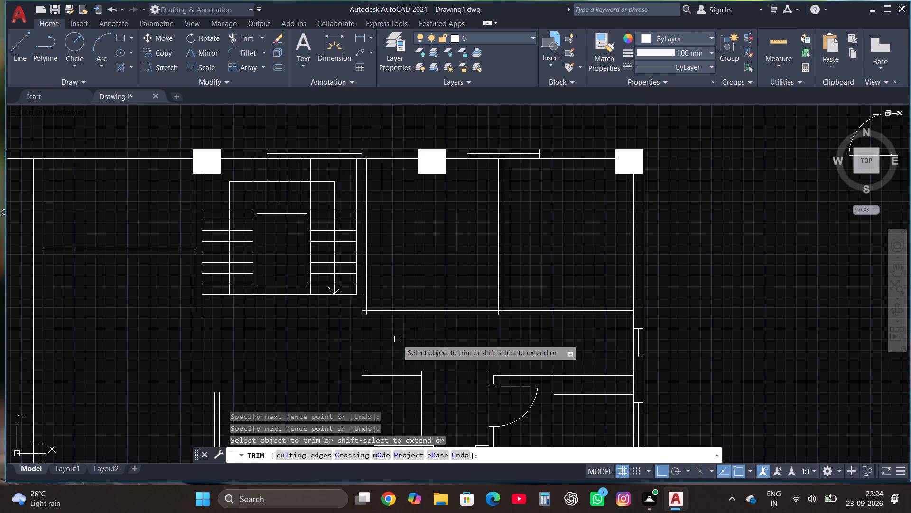
# Trim away the old stepped wall and the top wall of the small room beside the bedroom in the lower plan.
pyautogui.scroll(-2, 397, 339)
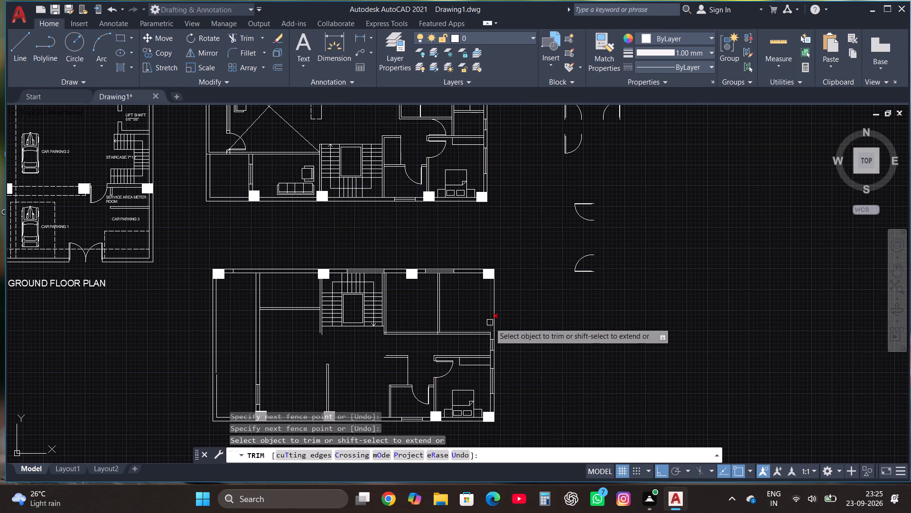
pyautogui.scroll(-1, 494, 323)
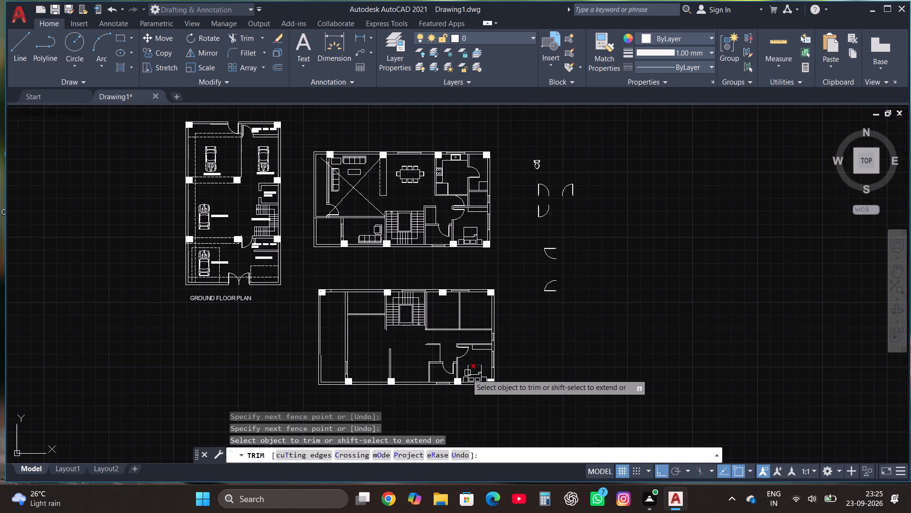
pyautogui.scroll(1, 447, 396)
pyautogui.click(428, 356)
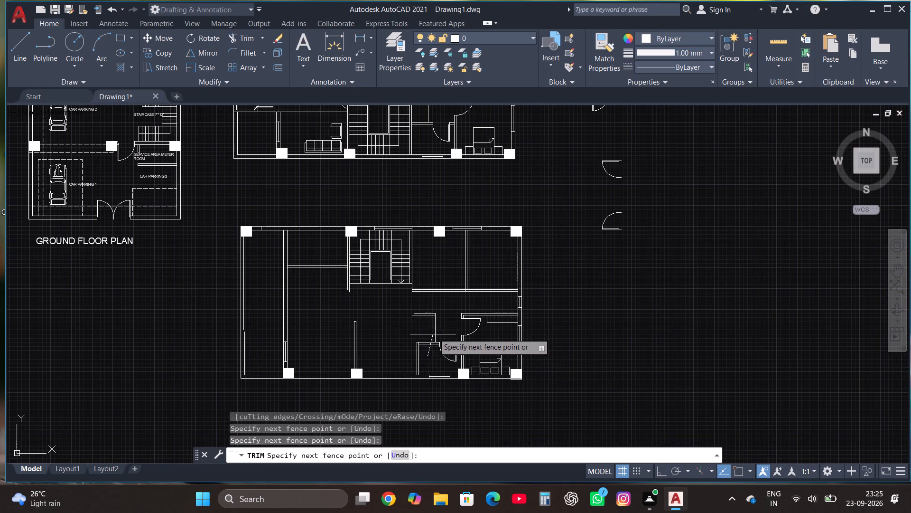
pyautogui.click(437, 316)
pyautogui.click(437, 315)
pyautogui.click(428, 314)
pyautogui.click(425, 314)
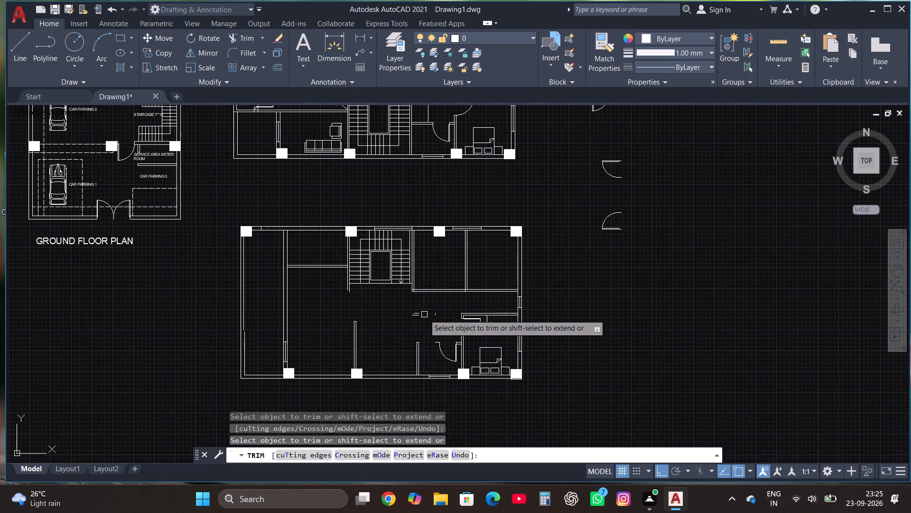
pyautogui.click(418, 314)
pyautogui.click(416, 316)
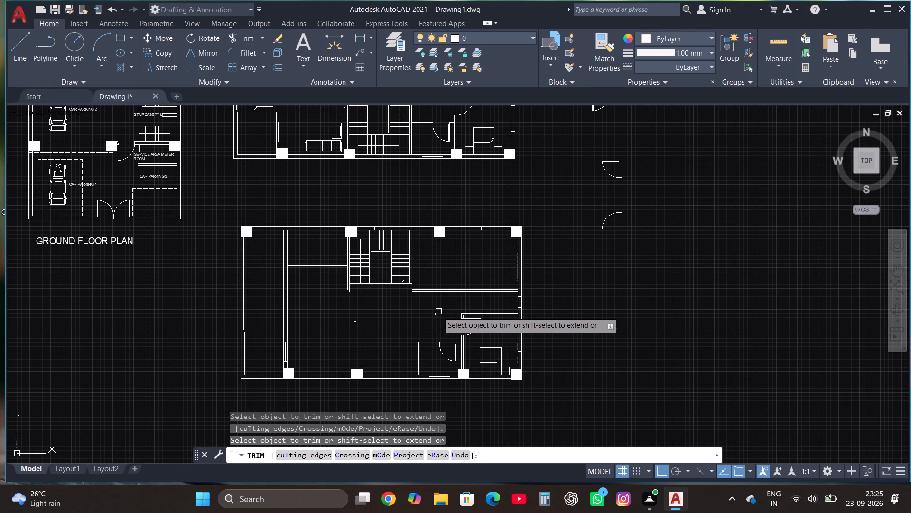
pyautogui.click(437, 312)
pyautogui.click(455, 357)
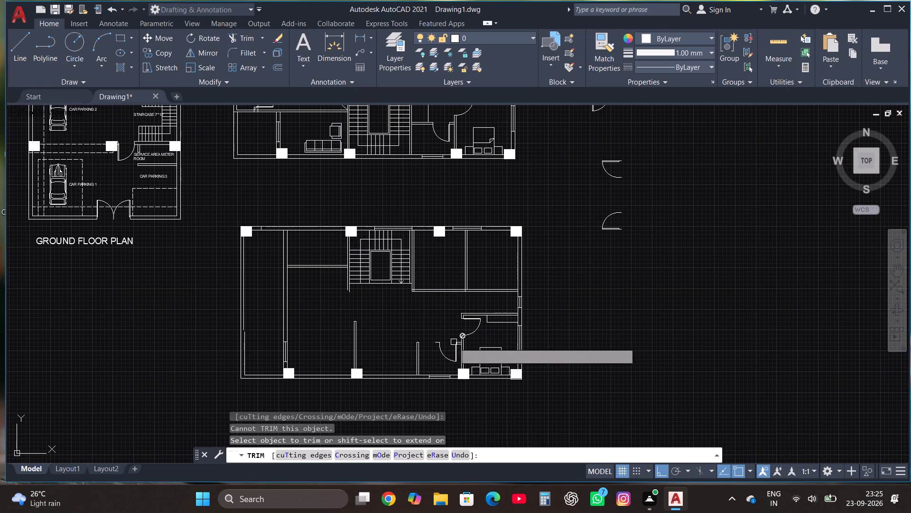
# Trim off the leftover wall stubs on both sides of the small room's door beside the bedroom.
pyautogui.click(456, 344)
pyautogui.click(456, 344)
pyautogui.scroll(4, 457, 344)
pyautogui.click(457, 344)
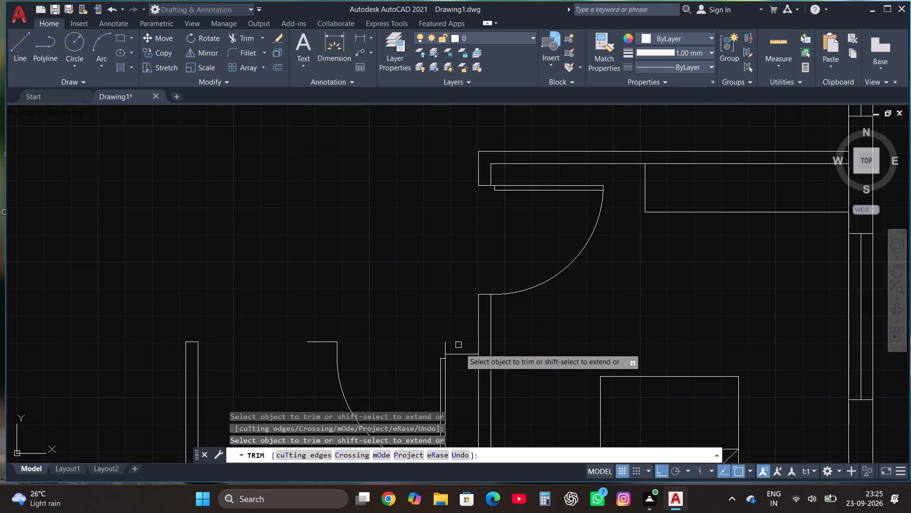
pyautogui.click(459, 360)
pyautogui.click(446, 338)
pyautogui.click(447, 346)
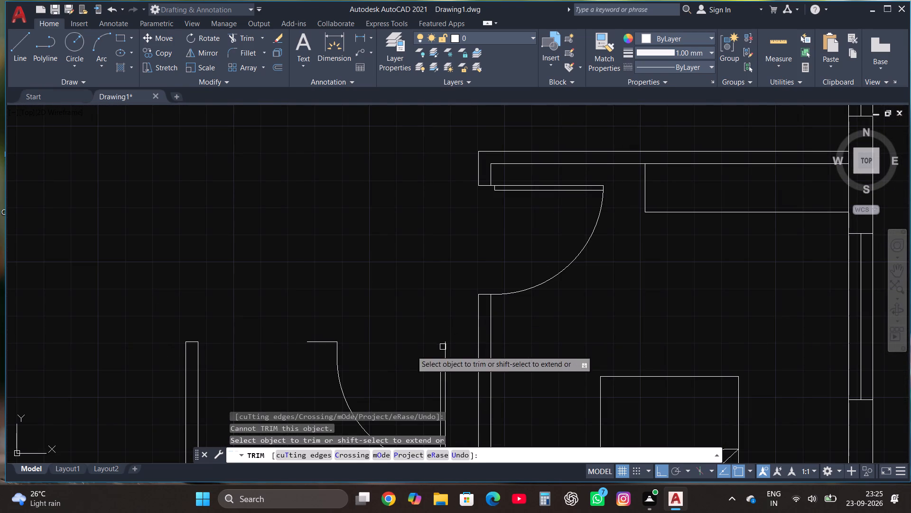
pyautogui.click(337, 354)
pyautogui.click(328, 338)
pyautogui.click(319, 362)
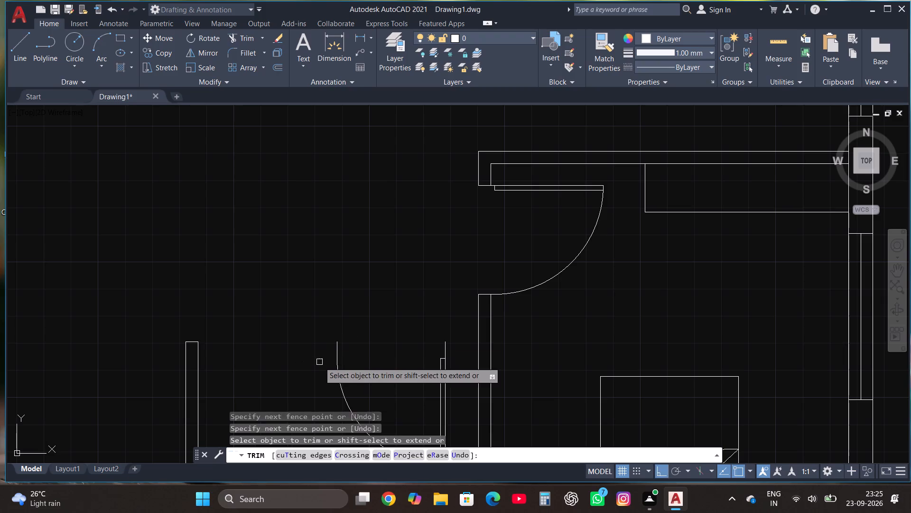
pyautogui.scroll(-1, 351, 303)
pyautogui.press('Escape')
# Delete the small room's door beside the bedroom.
pyautogui.click(346, 352)
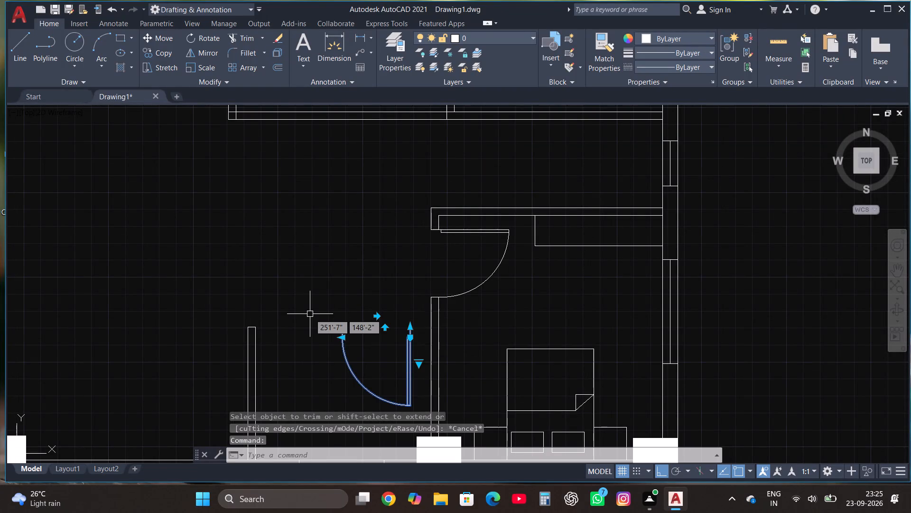
pyautogui.press('Delete')
# Draw a horizontal line from the bedroom's left wall to above the short partition's left face, continuing down to the partition's top.
pyautogui.scroll(-2, 372, 329)
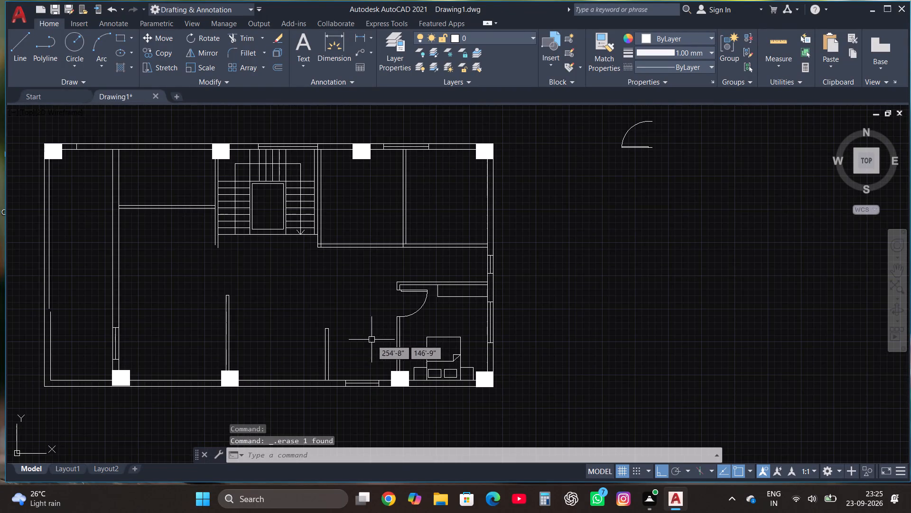
pyautogui.scroll(1, 351, 333)
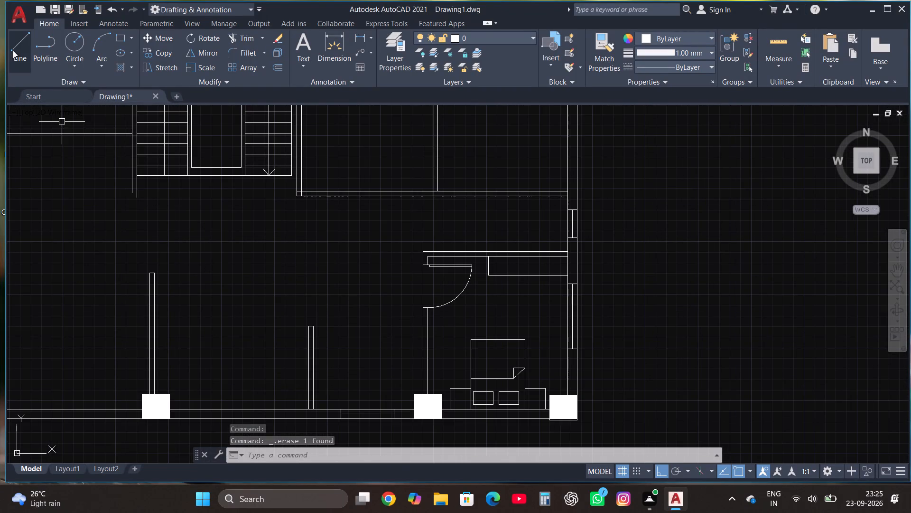
pyautogui.click(22, 50)
pyautogui.scroll(-1, 359, 375)
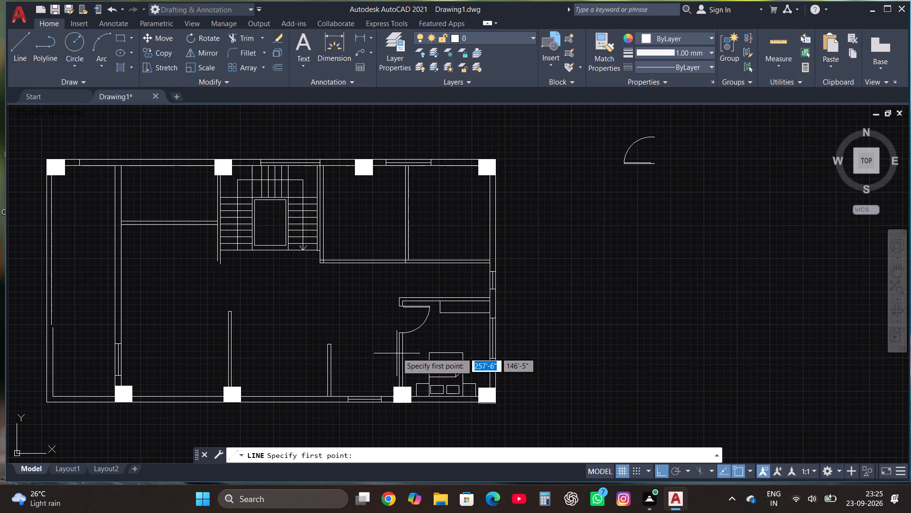
pyautogui.scroll(2, 398, 343)
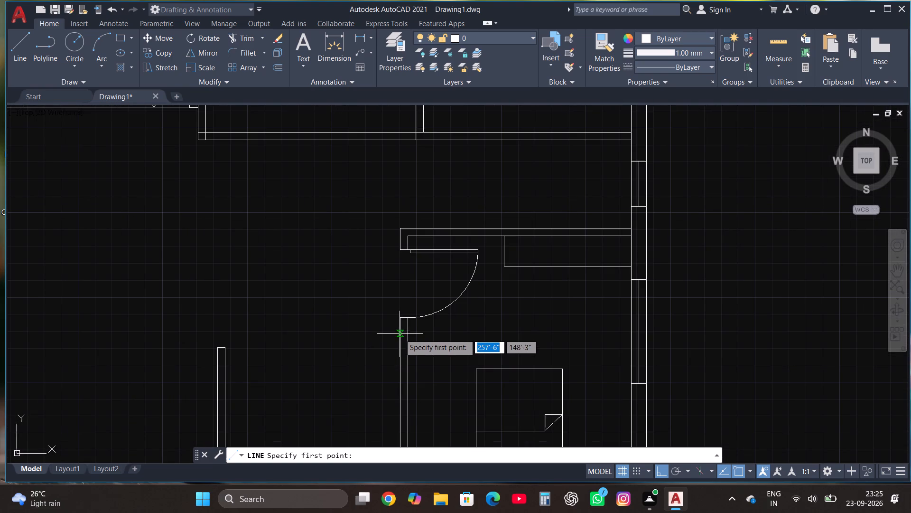
pyautogui.click(399, 331)
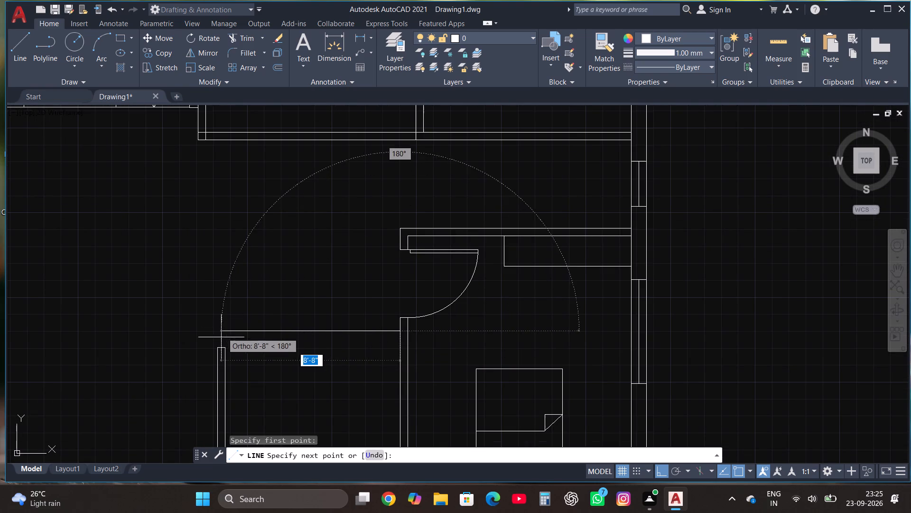
pyautogui.click(219, 334)
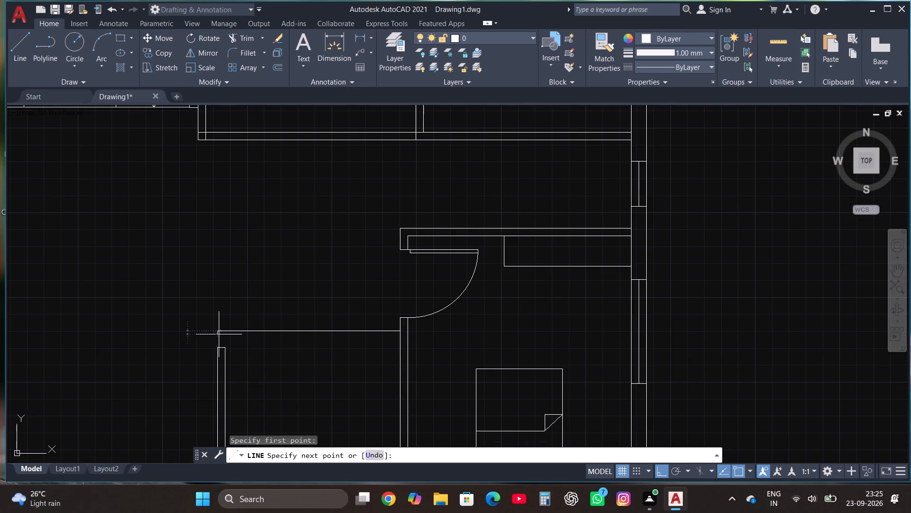
pyautogui.click(220, 352)
pyautogui.click(26, 55)
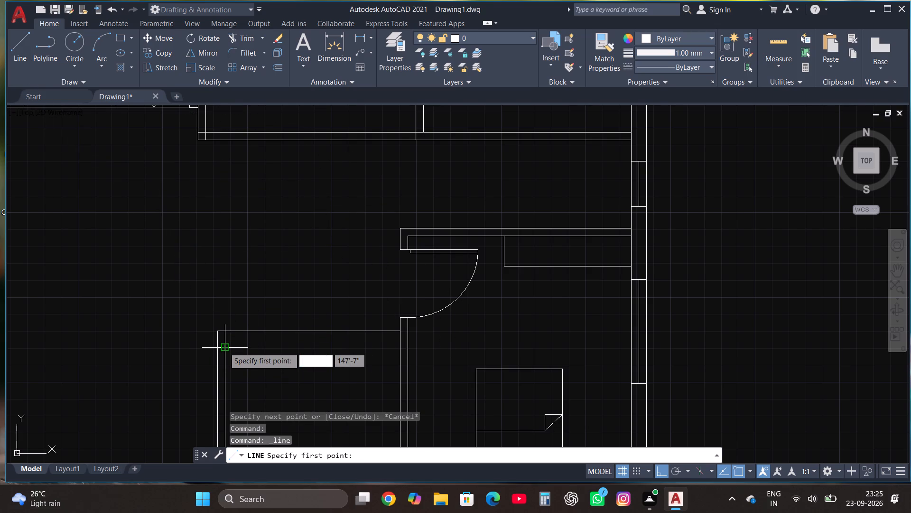
pyautogui.press('Escape')
# Copy the new horizontal line 4.5" downward to form the small room's top wall.
pyautogui.click(237, 331)
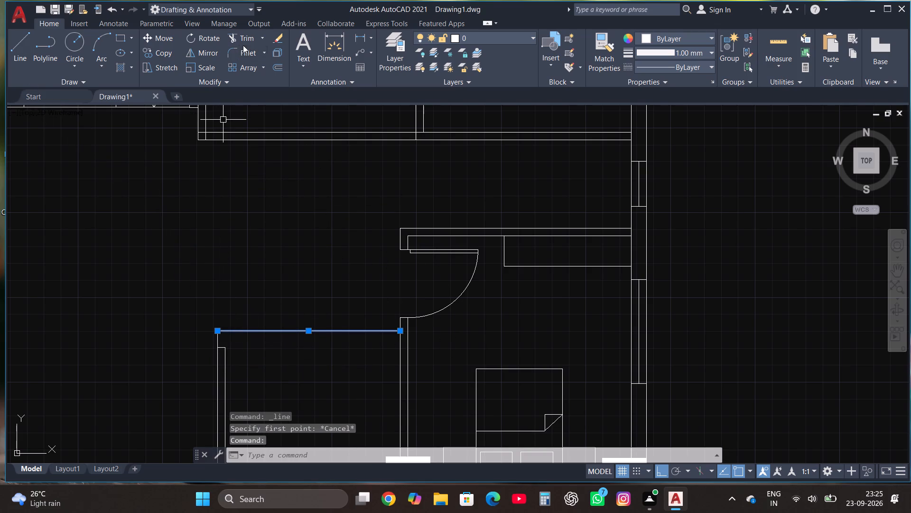
pyautogui.click(166, 51)
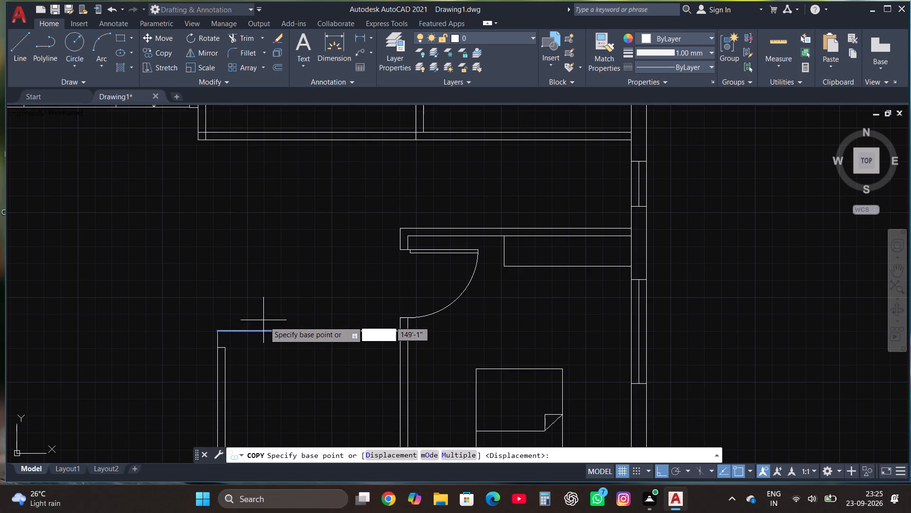
pyautogui.click(274, 332)
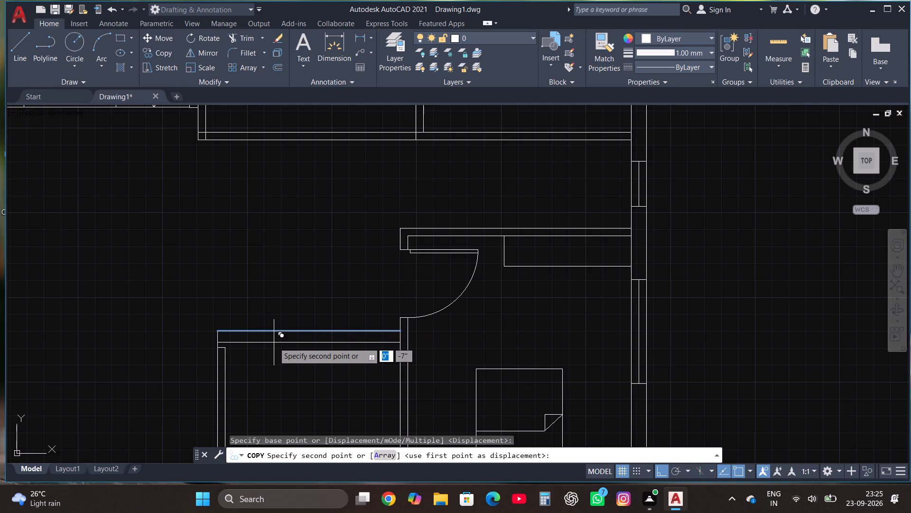
pyautogui.write('4.5"')
pyautogui.press('Return')
pyautogui.press('Escape')
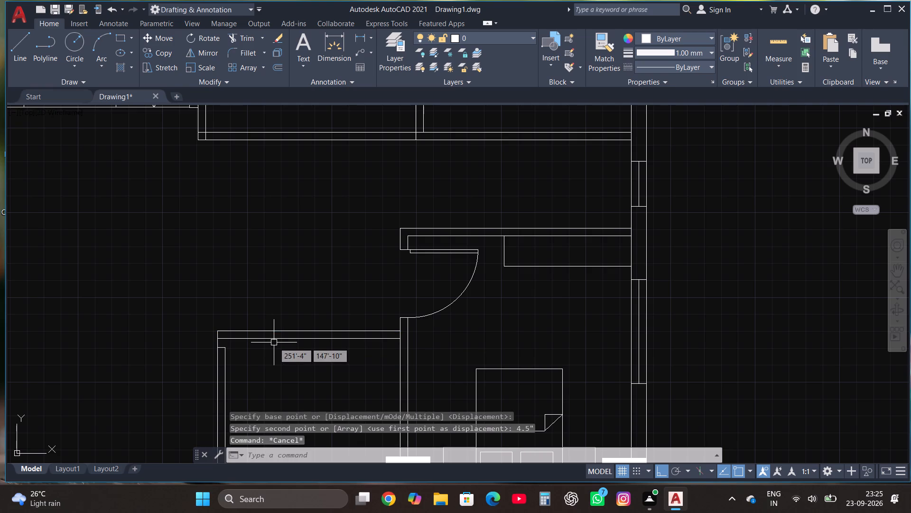
# Fillet the copied line with the short partition's right face to close the inner wall corner.
pyautogui.click(249, 56)
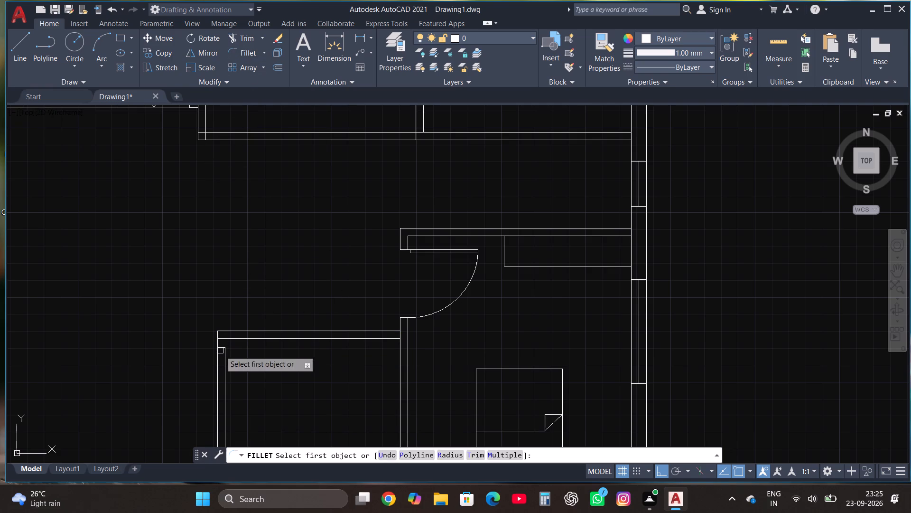
pyautogui.click(246, 337)
pyautogui.click(223, 371)
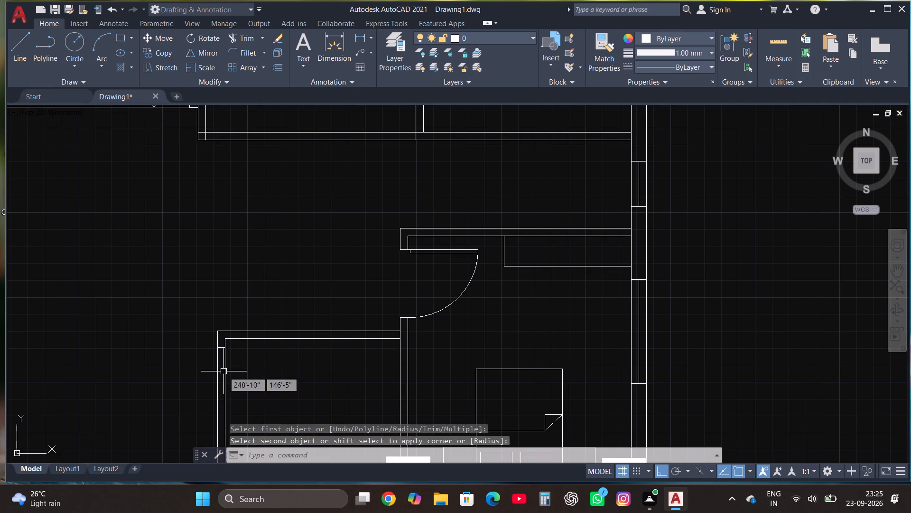
# Delete the short leftover line across the small room's left wall just below its upper corner.
pyautogui.scroll(2, 236, 365)
pyautogui.click(197, 323)
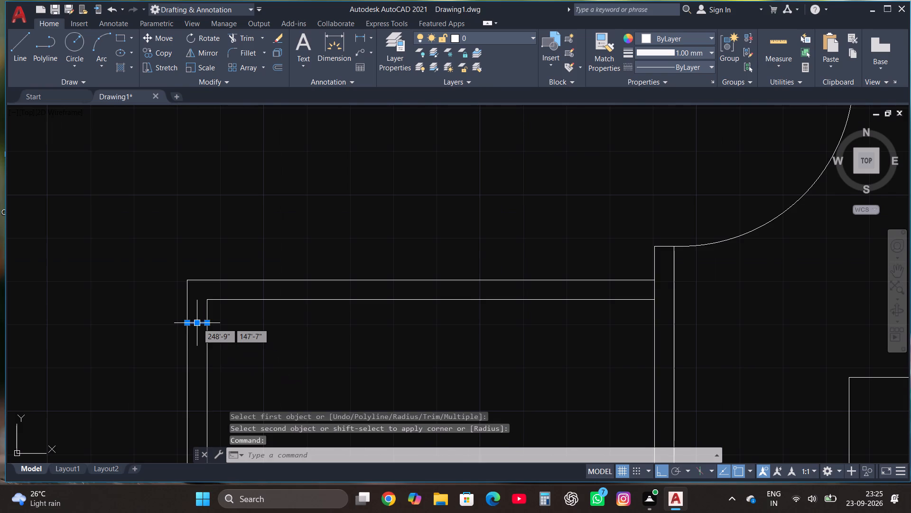
pyautogui.press('Delete')
# Copy the small room's door beside the bedroom in the upper plan onto the small room's top wall in the lower plan.
pyautogui.scroll(-1, 775, 310)
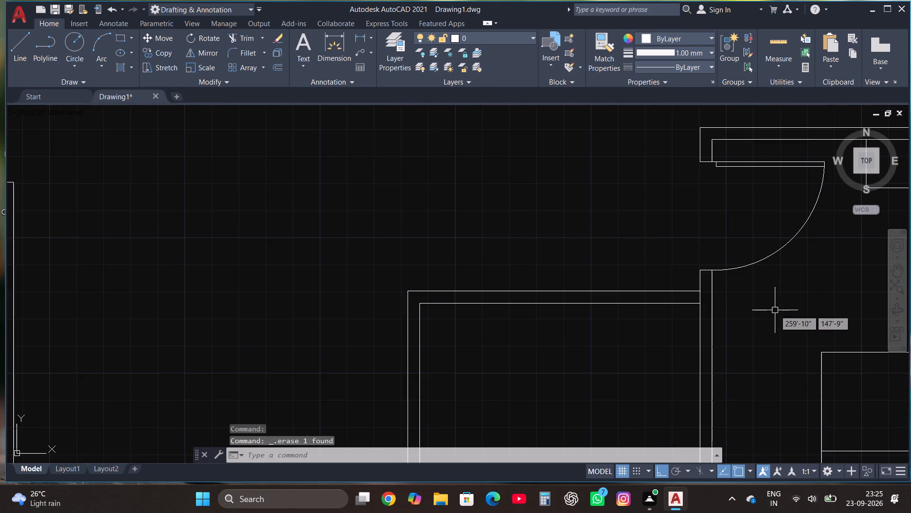
pyautogui.scroll(-2, 775, 310)
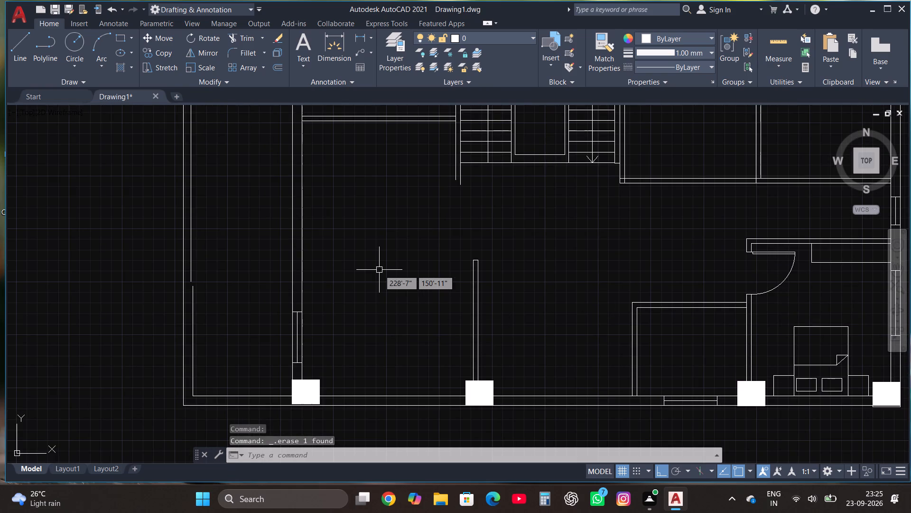
pyautogui.scroll(-1, 398, 277)
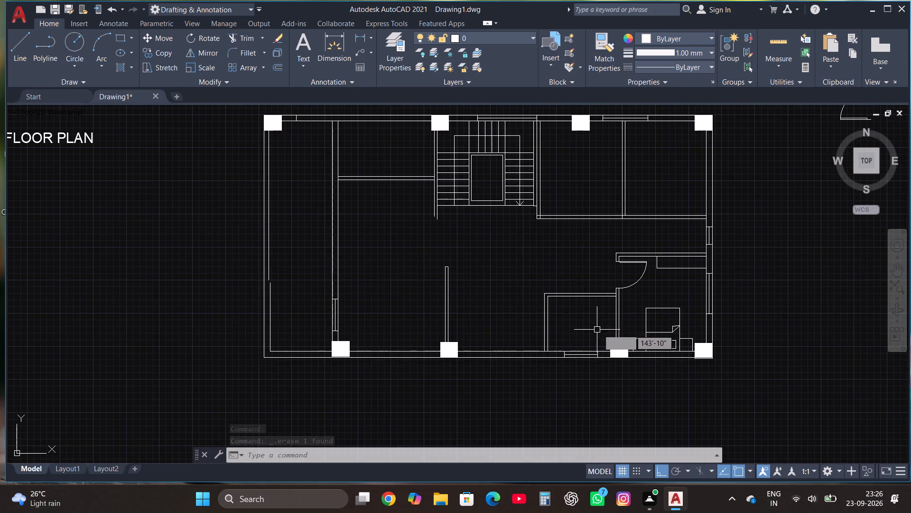
pyautogui.scroll(1, 611, 330)
pyautogui.scroll(-1, 556, 370)
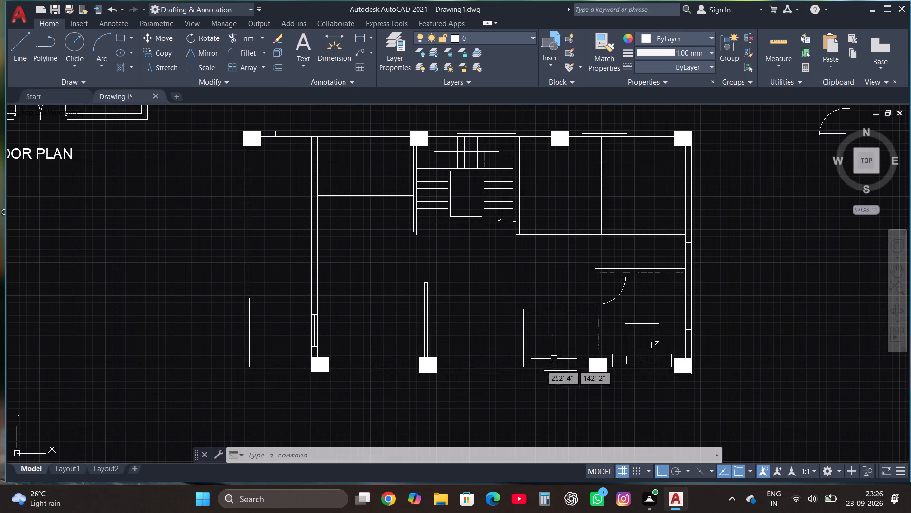
pyautogui.scroll(-2, 524, 370)
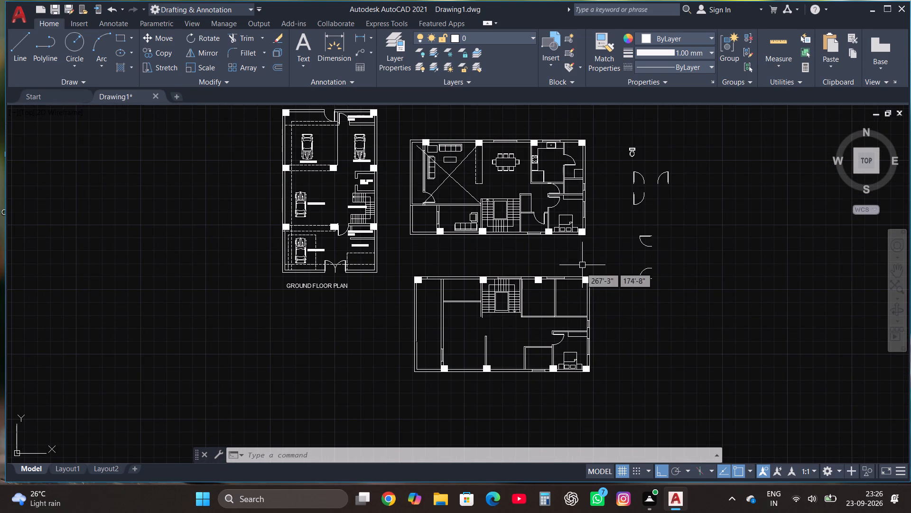
pyautogui.scroll(1, 561, 211)
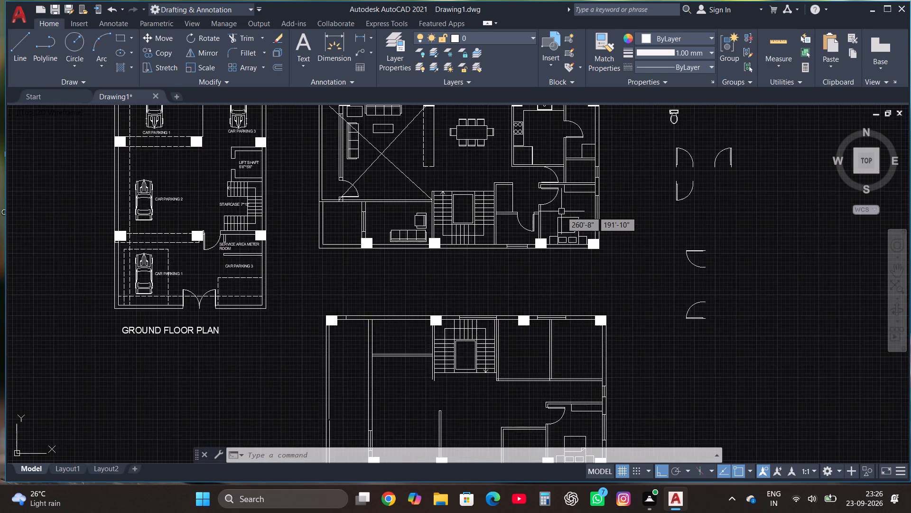
pyautogui.scroll(1, 561, 211)
pyautogui.click(521, 237)
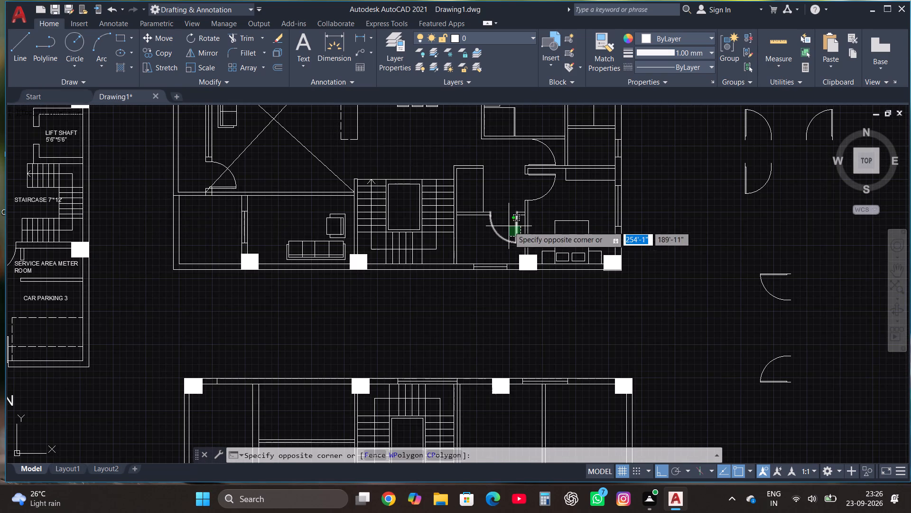
pyautogui.click(509, 226)
pyautogui.click(164, 51)
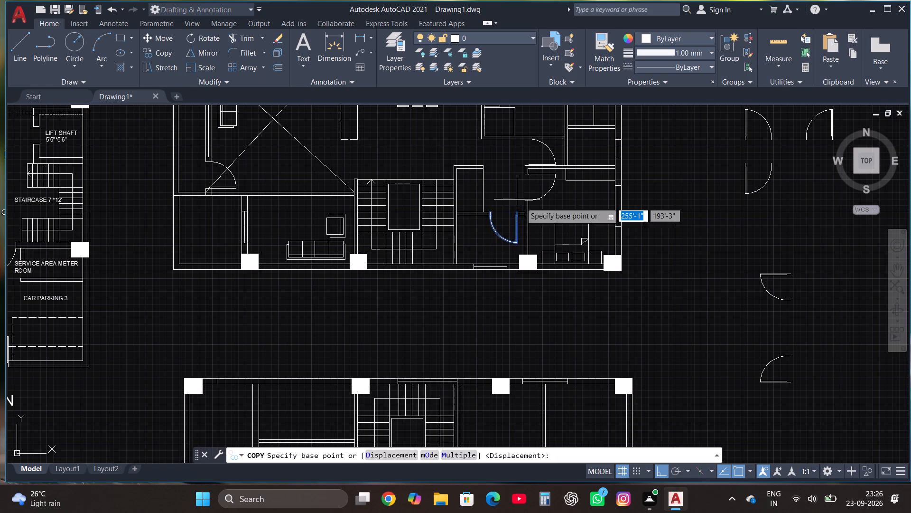
pyautogui.scroll(2, 506, 210)
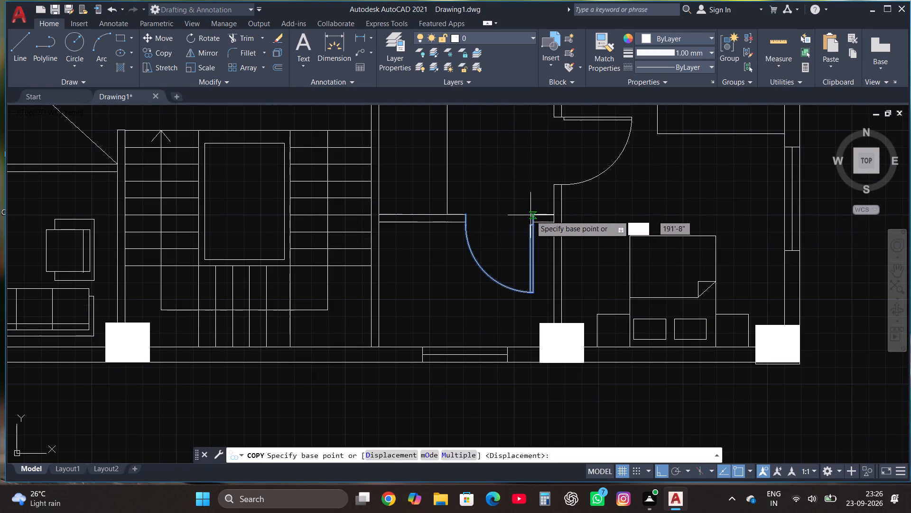
pyautogui.click(532, 216)
pyautogui.scroll(-4, 483, 297)
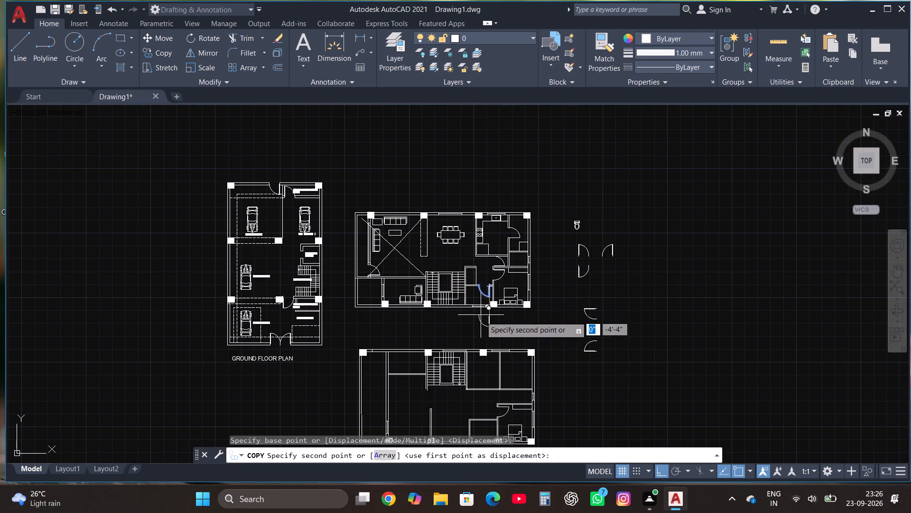
pyautogui.press('F8')
pyautogui.scroll(-2, 481, 320)
pyautogui.scroll(3, 482, 351)
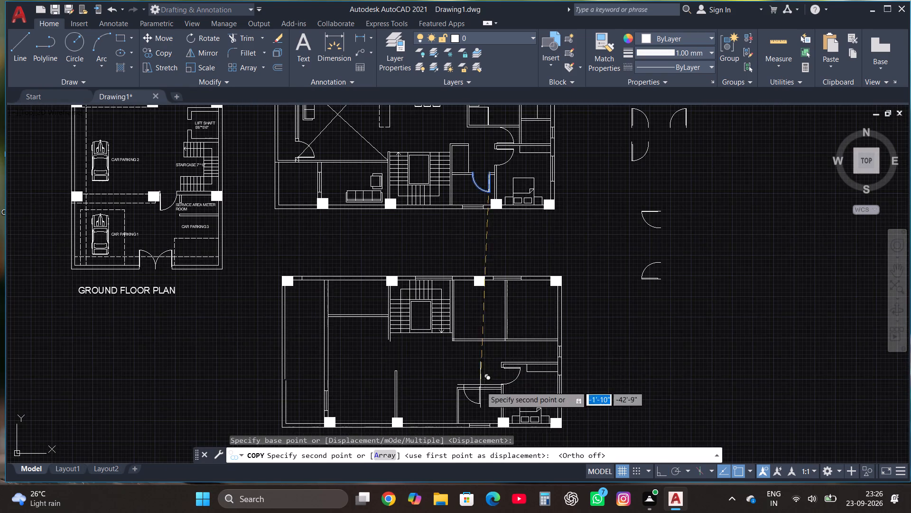
pyautogui.scroll(3, 493, 408)
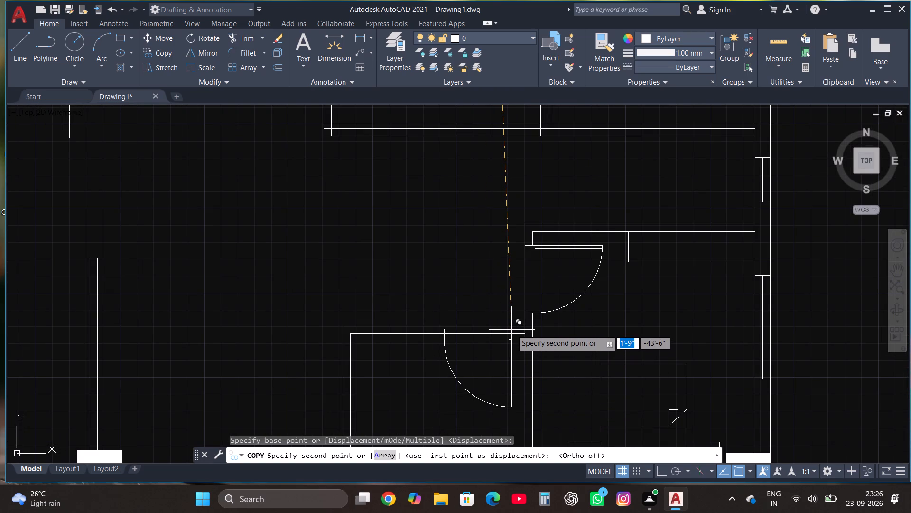
pyautogui.click(511, 329)
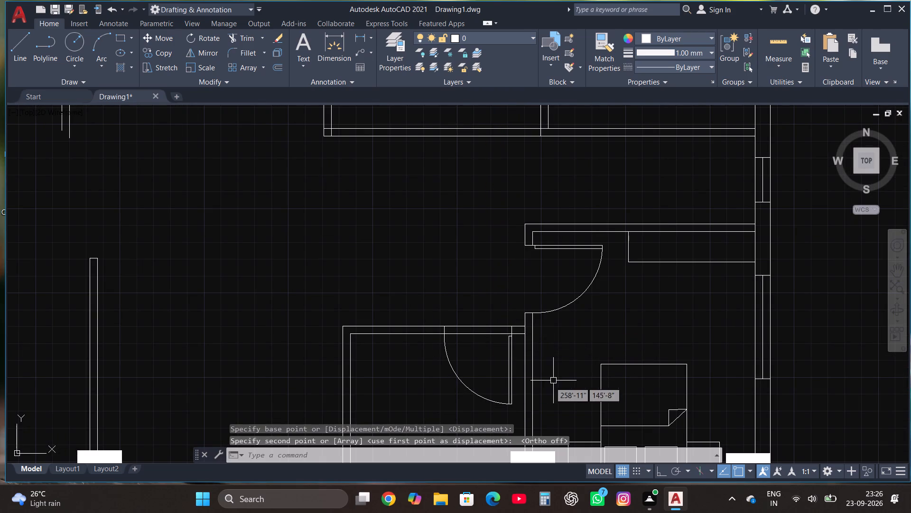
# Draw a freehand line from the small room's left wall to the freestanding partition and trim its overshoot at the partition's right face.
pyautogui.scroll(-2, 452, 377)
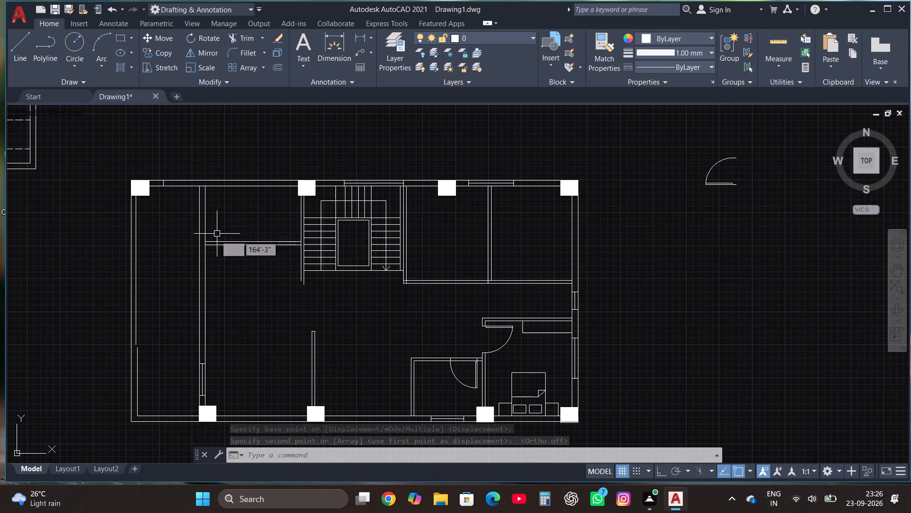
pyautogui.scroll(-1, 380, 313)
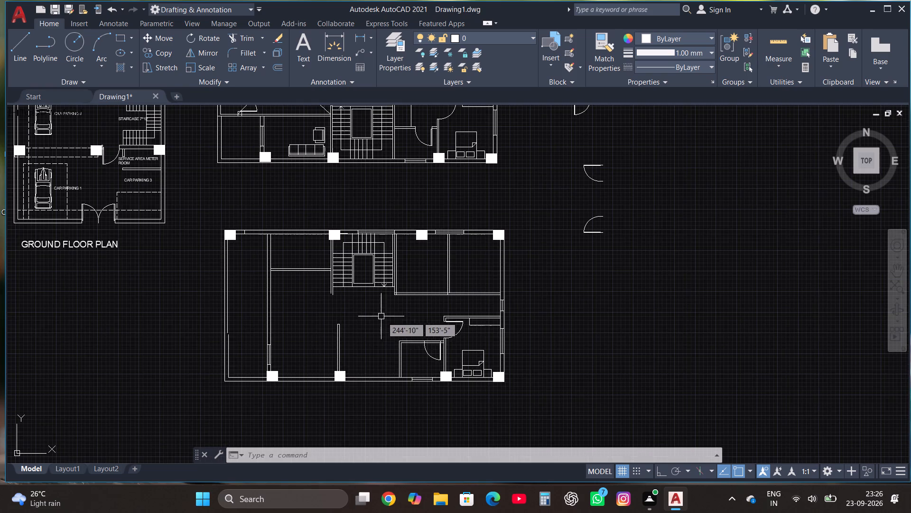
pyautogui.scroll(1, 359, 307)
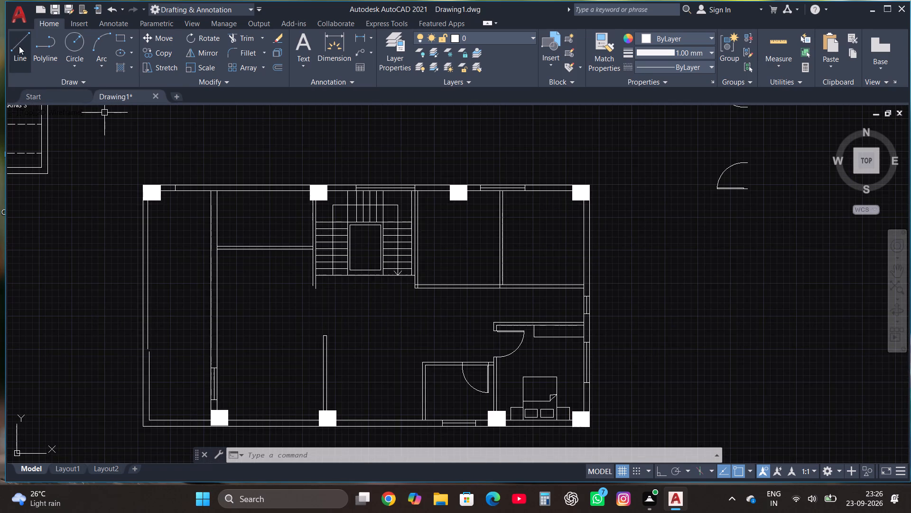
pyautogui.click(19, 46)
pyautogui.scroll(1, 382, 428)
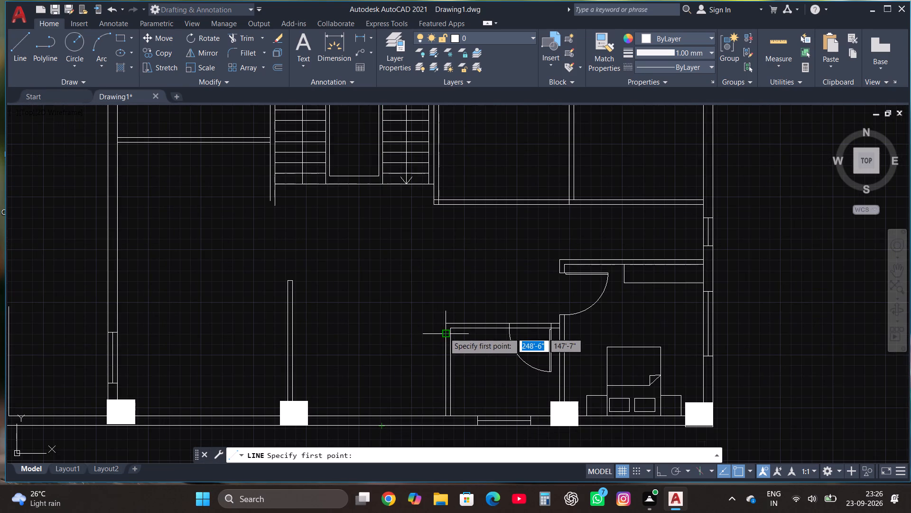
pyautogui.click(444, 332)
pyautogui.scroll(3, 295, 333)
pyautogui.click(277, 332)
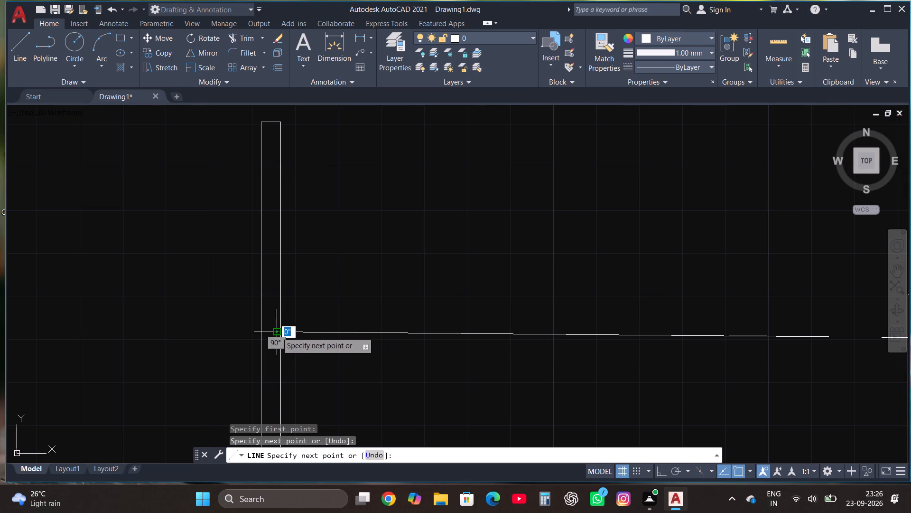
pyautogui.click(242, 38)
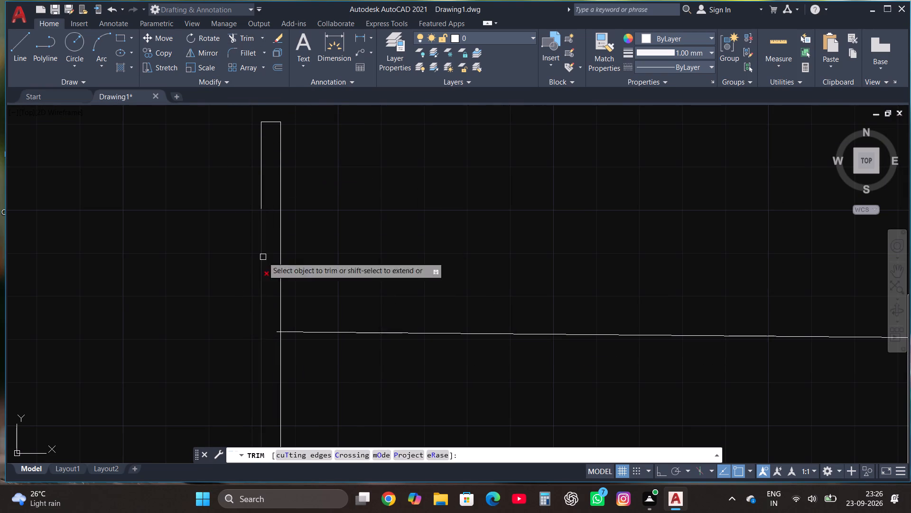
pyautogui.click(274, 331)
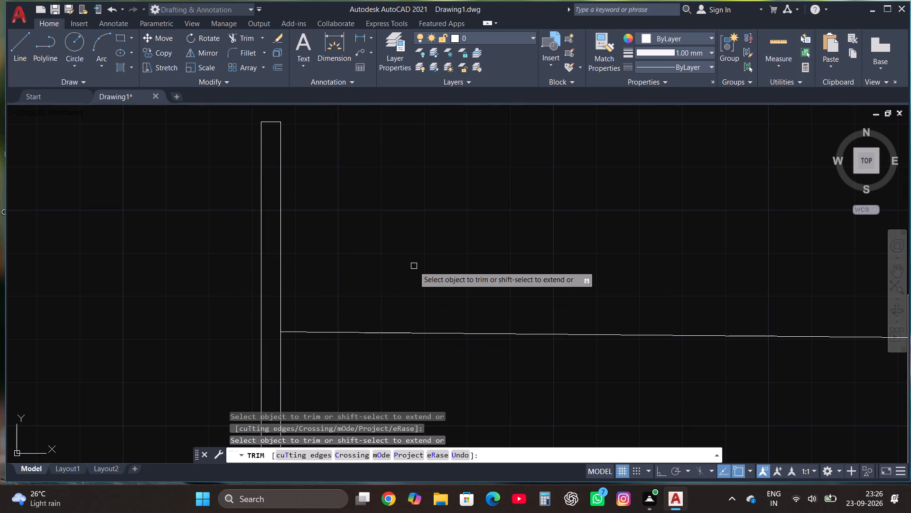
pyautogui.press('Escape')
# Draw a diagonal about 12'-10" long from the column below the freestanding partition to the upper part of the small room's left wall.
pyautogui.scroll(-1, 414, 271)
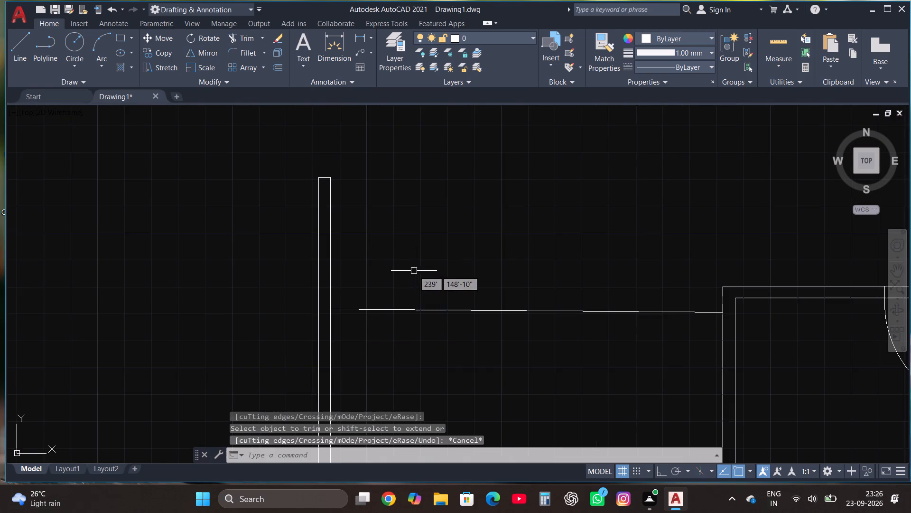
pyautogui.scroll(-1, 400, 261)
pyautogui.click(21, 34)
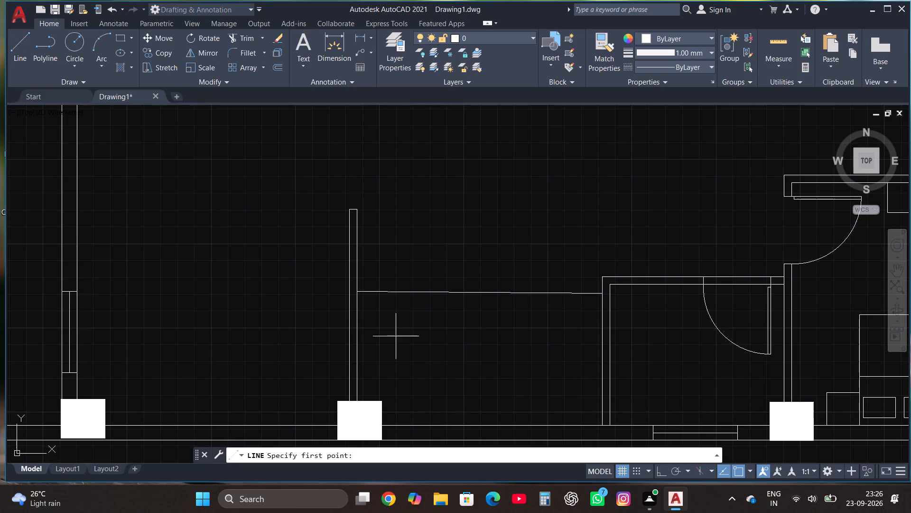
pyautogui.click(380, 429)
pyautogui.click(604, 292)
pyautogui.scroll(-2, 490, 389)
pyautogui.press('Escape')
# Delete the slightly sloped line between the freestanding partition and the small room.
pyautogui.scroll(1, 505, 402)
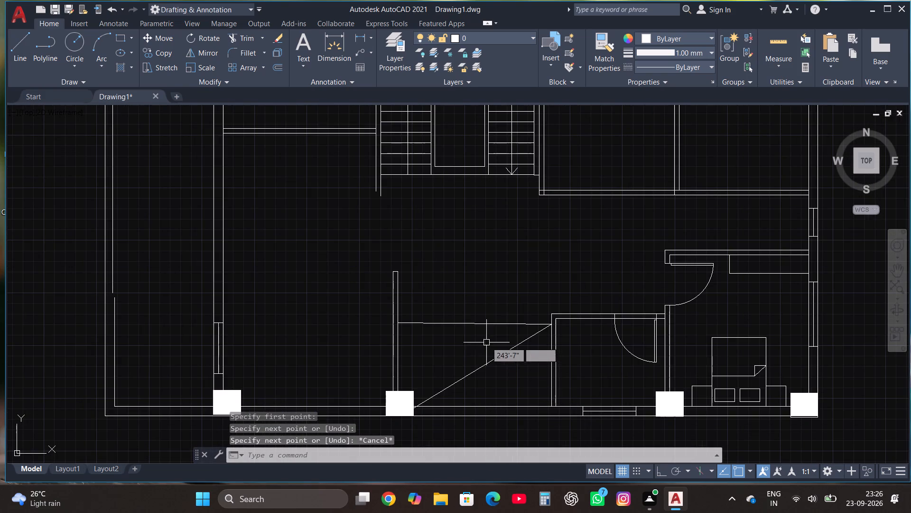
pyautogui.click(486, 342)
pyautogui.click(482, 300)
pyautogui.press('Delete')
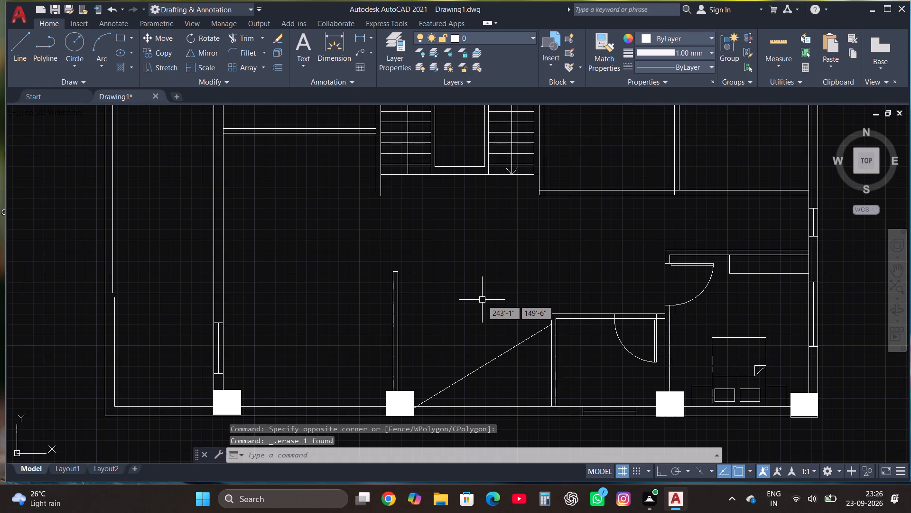
# With Ortho on, draw a horizontal line about 12'-5" long from the small room's top-left corner to the freestanding partition, trimming the overshoot.
pyautogui.press('F8')
pyautogui.click(12, 57)
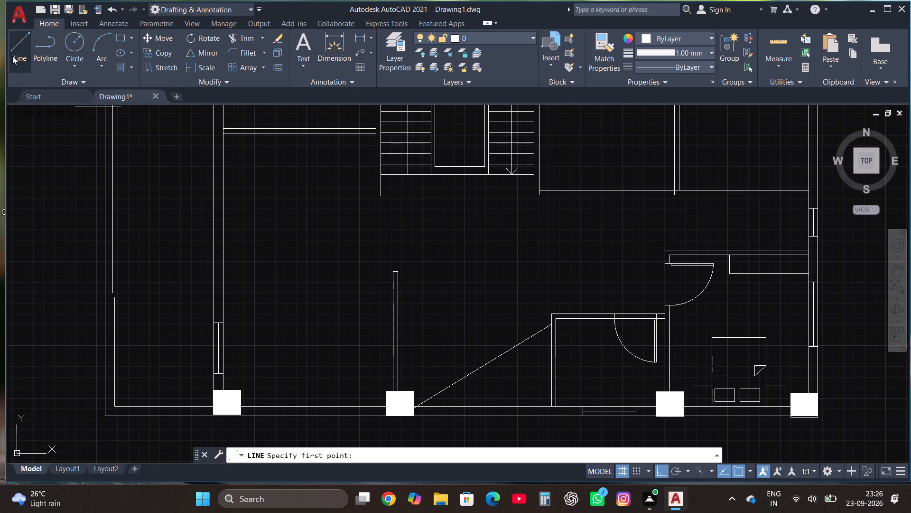
pyautogui.click(555, 315)
pyautogui.scroll(3, 405, 315)
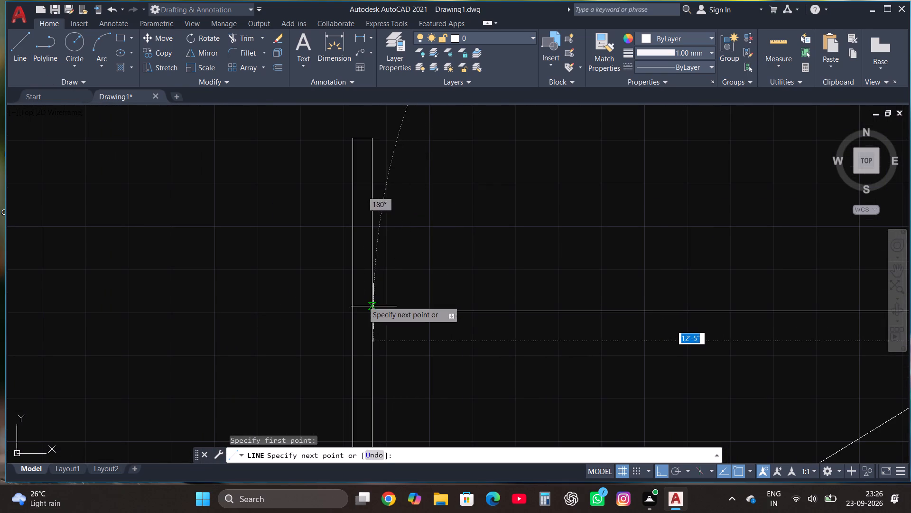
pyautogui.click(359, 301)
pyautogui.press('Escape')
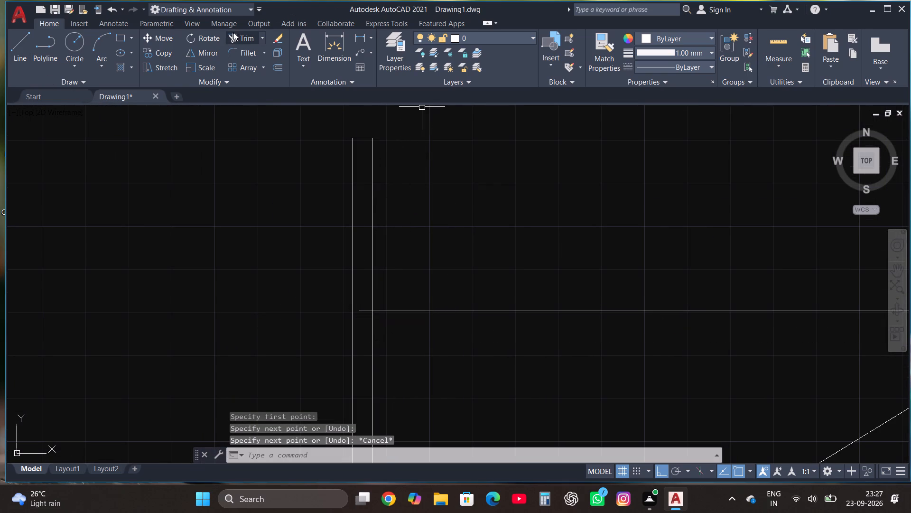
pyautogui.click(233, 32)
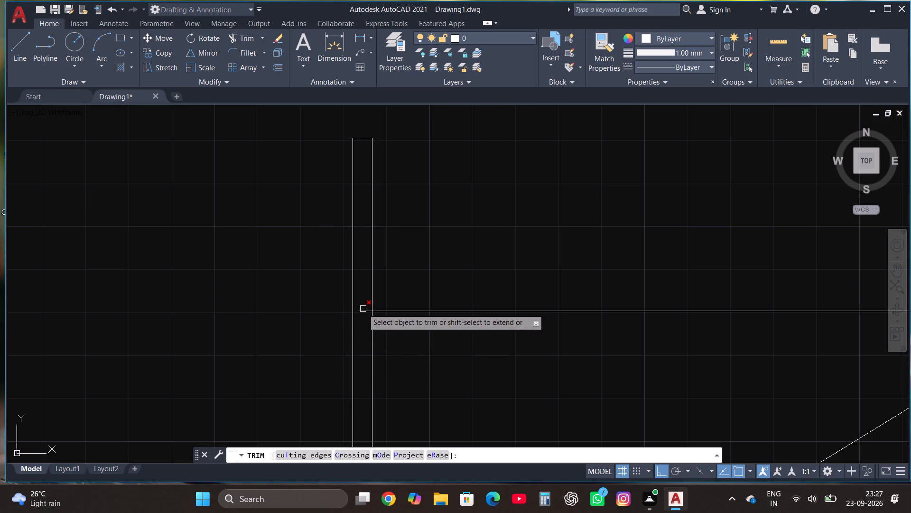
pyautogui.click(363, 309)
pyautogui.press('Escape')
# Draw the opposite diagonal from the base of the small room's left wall to the horizontal line's end at the partition, forming an X.
pyautogui.scroll(-4, 363, 322)
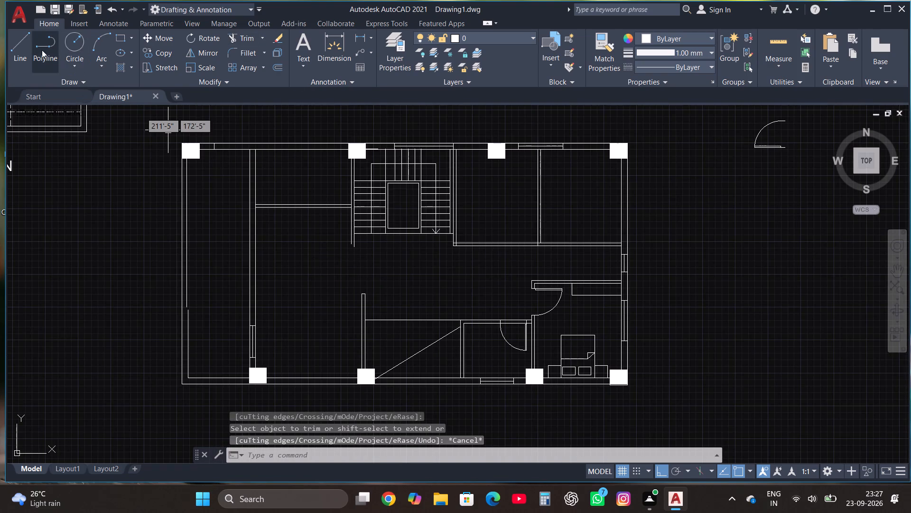
pyautogui.click(26, 42)
pyautogui.scroll(1, 428, 374)
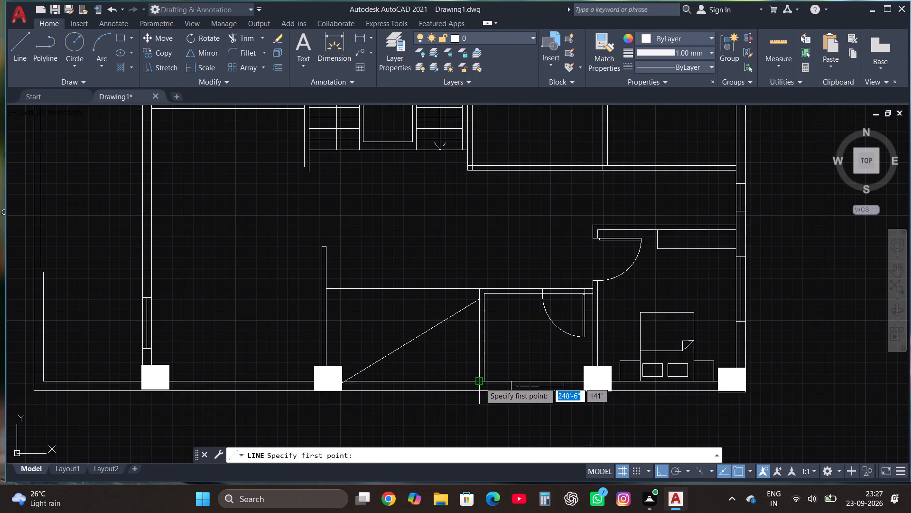
pyautogui.click(480, 382)
pyautogui.click(327, 291)
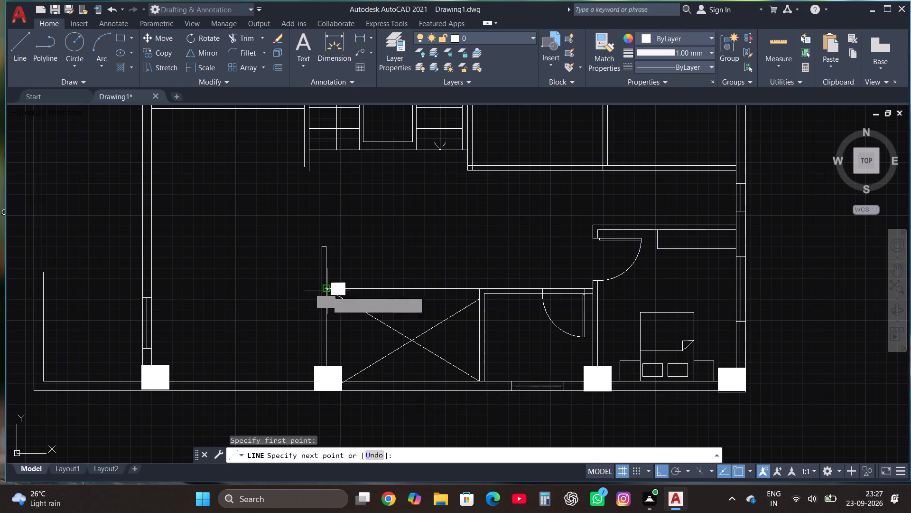
pyautogui.press('Escape')
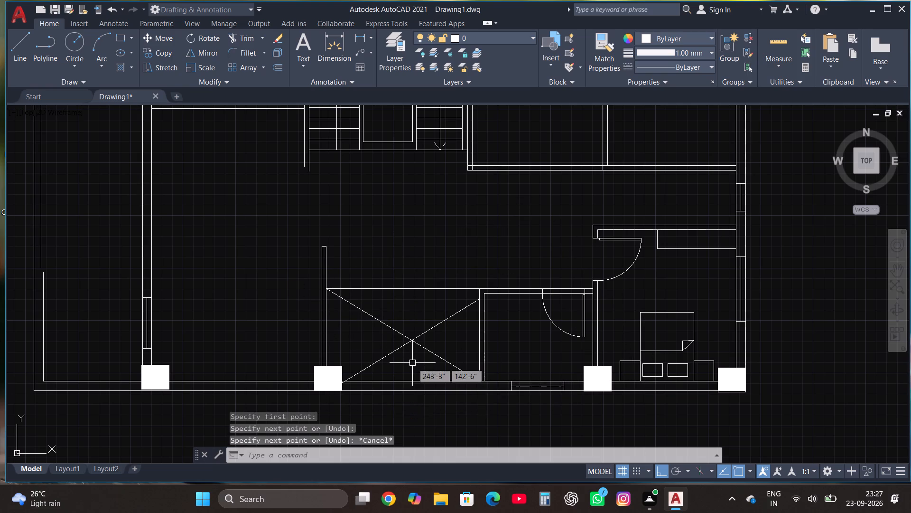
pyautogui.scroll(-1, 413, 375)
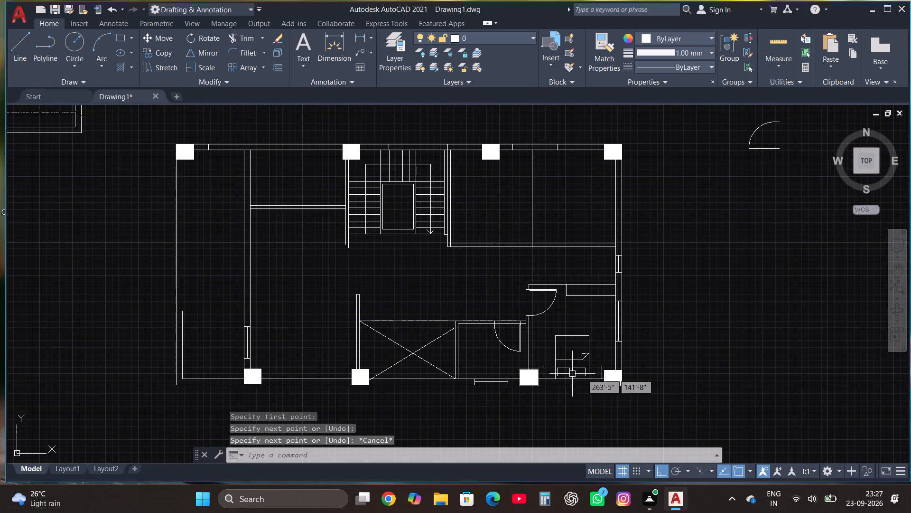
# Copy the bed with its side tables horizontally about 33'-10" into the room on the other side of the cross-marked area.
pyautogui.scroll(1, 680, 331)
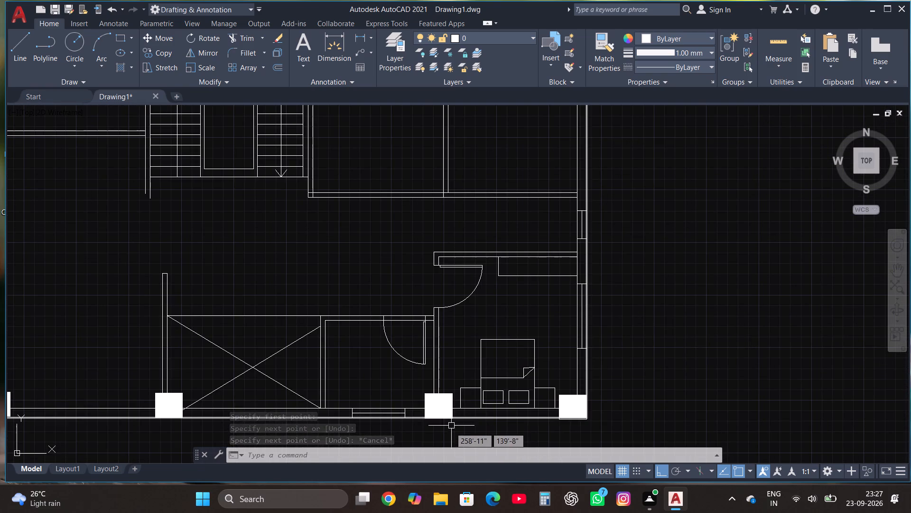
pyautogui.click(458, 428)
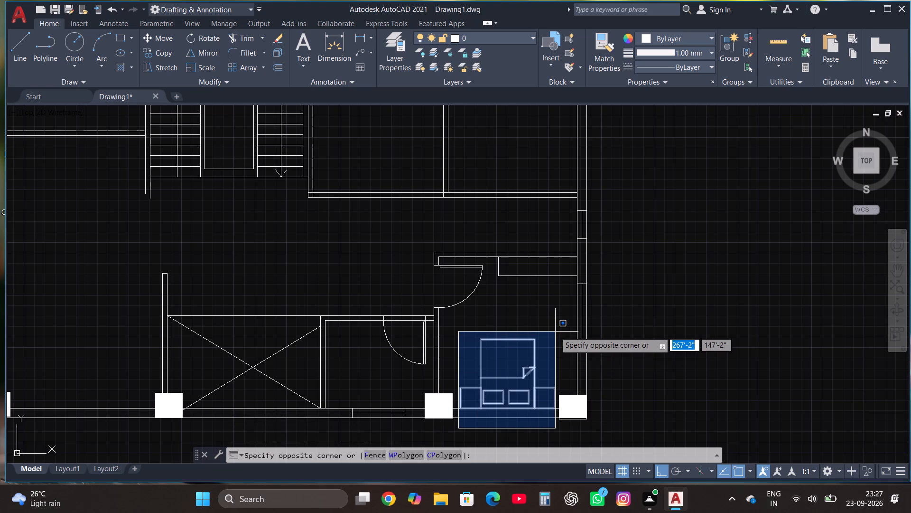
pyautogui.click(555, 332)
pyautogui.click(165, 53)
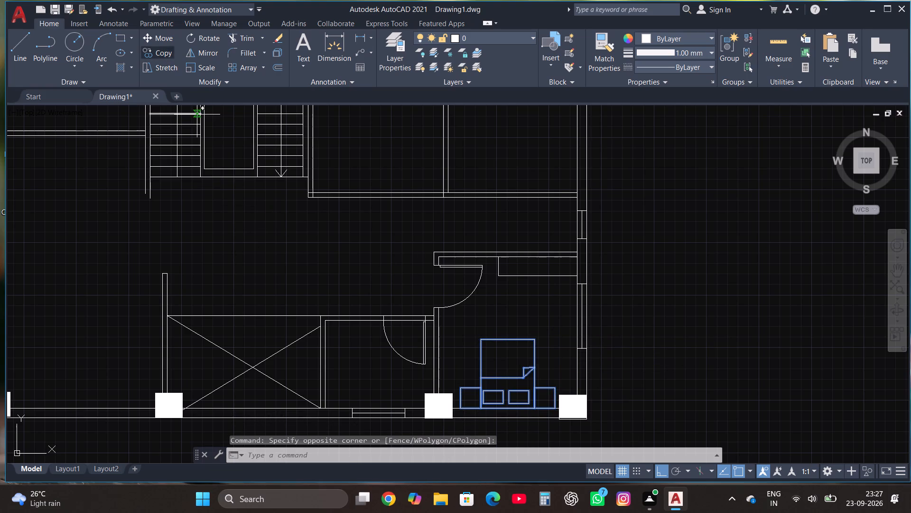
pyautogui.click(530, 395)
pyautogui.scroll(-3, 531, 397)
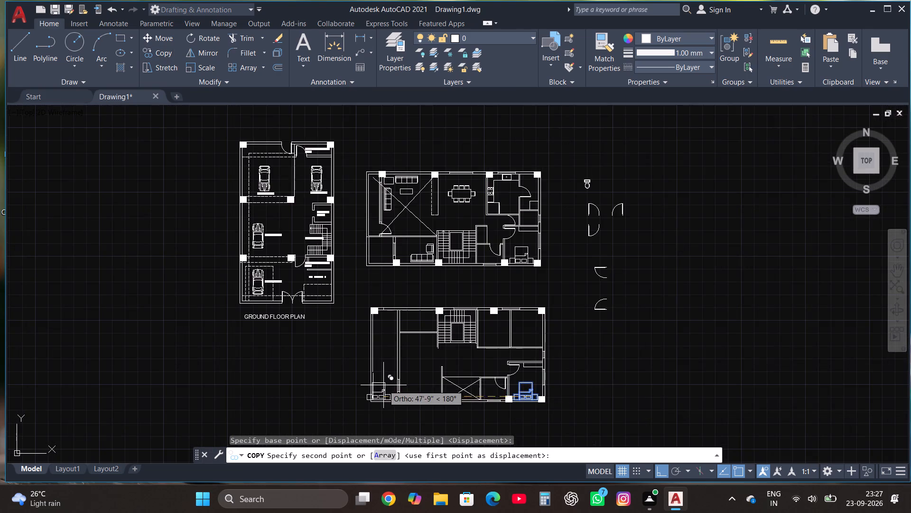
pyautogui.scroll(2, 383, 385)
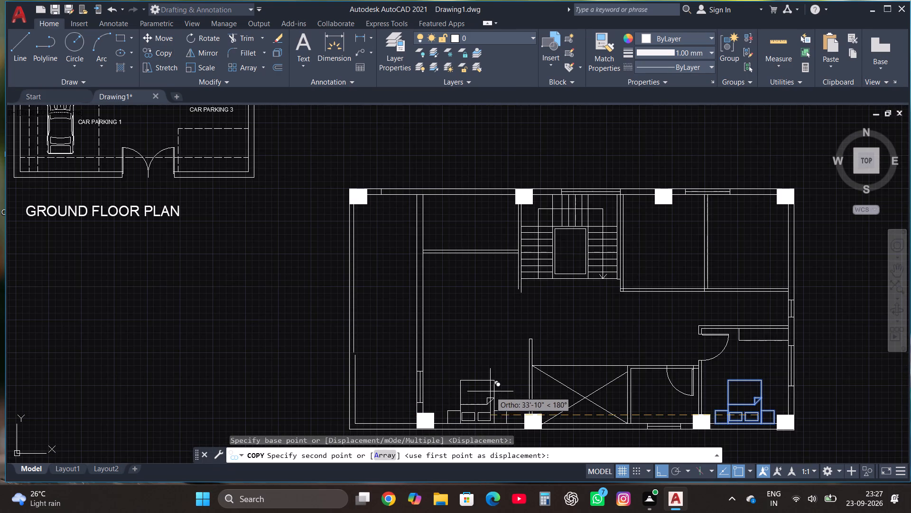
pyautogui.click(490, 391)
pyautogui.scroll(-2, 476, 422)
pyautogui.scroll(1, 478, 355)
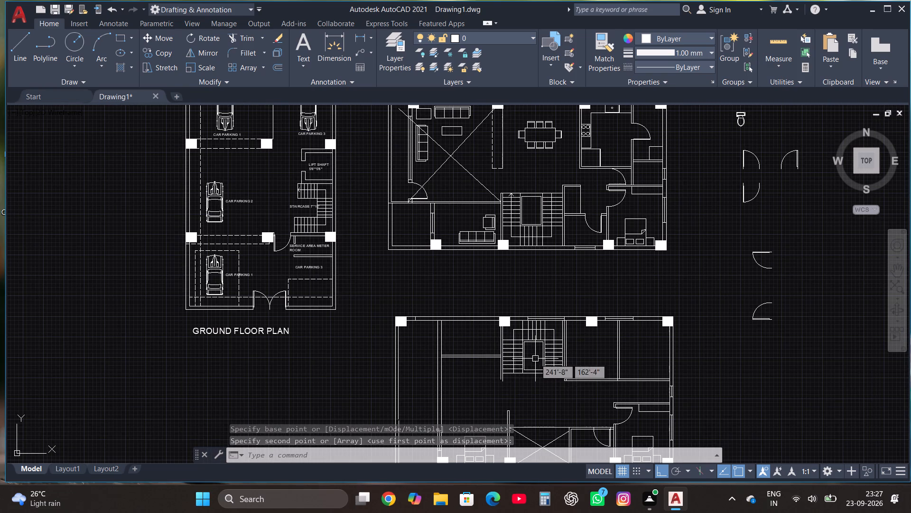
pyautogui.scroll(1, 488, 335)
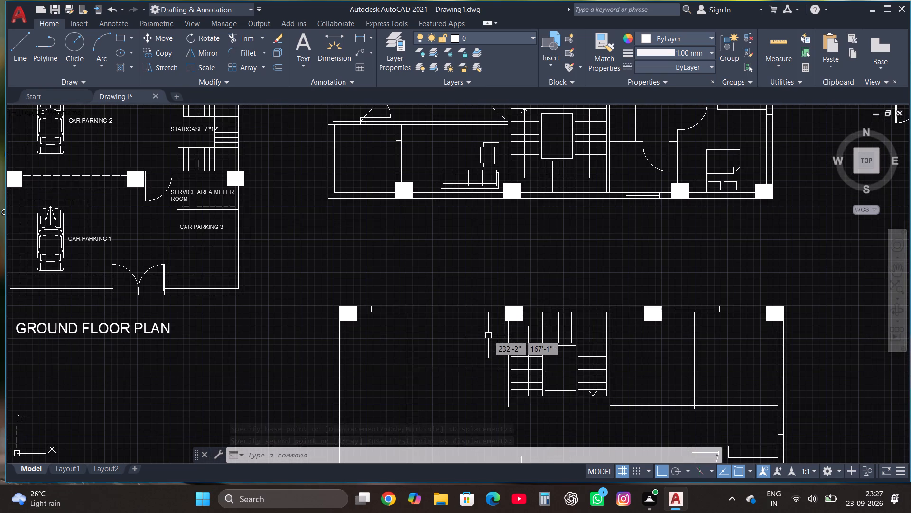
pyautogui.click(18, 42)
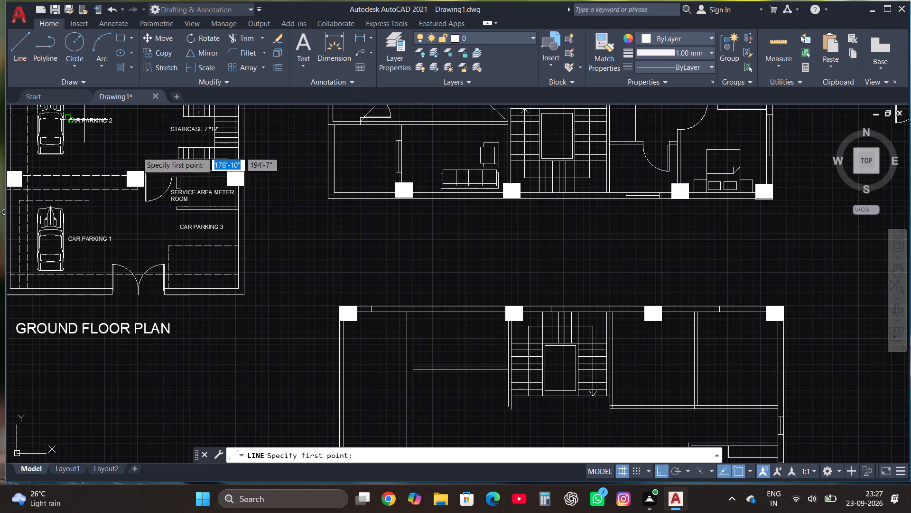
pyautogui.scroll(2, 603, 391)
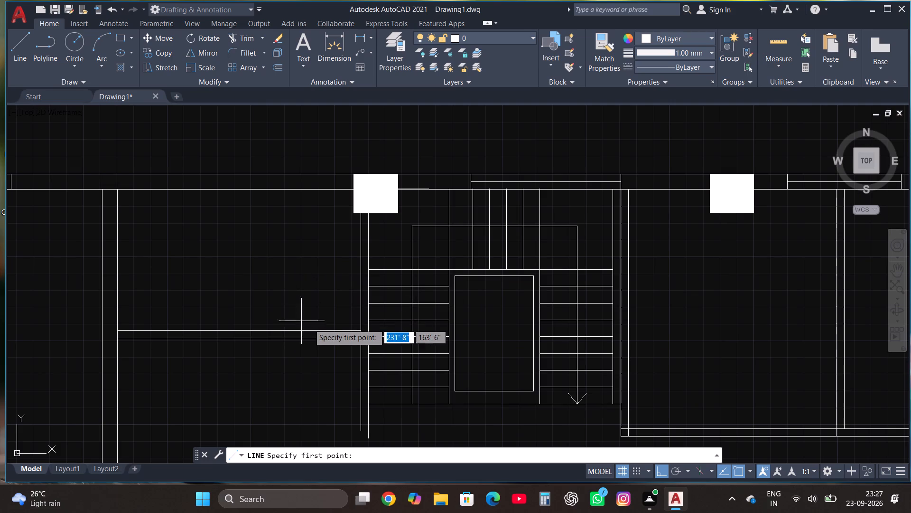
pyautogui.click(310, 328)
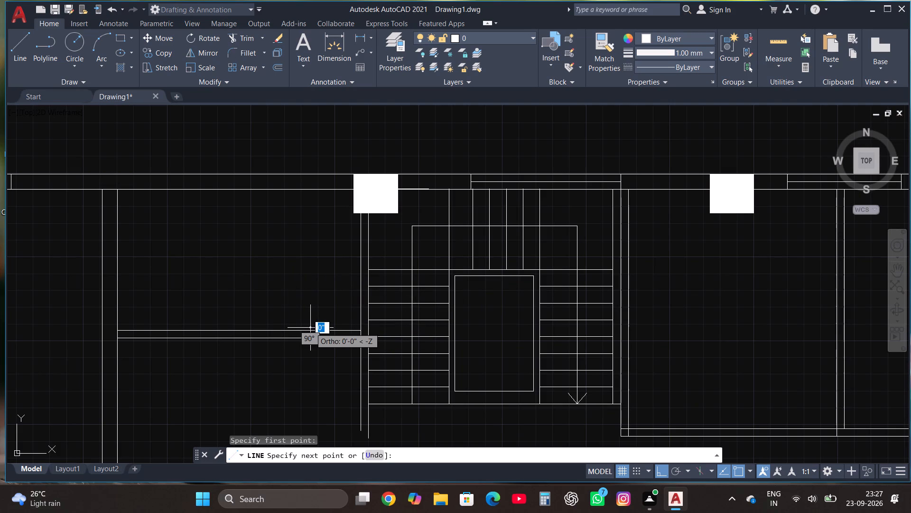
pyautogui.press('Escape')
# Draw a vertical line near the staircase from the small upper room's bottom wall to the top outer wall, trimming the overshoot.
pyautogui.click(23, 41)
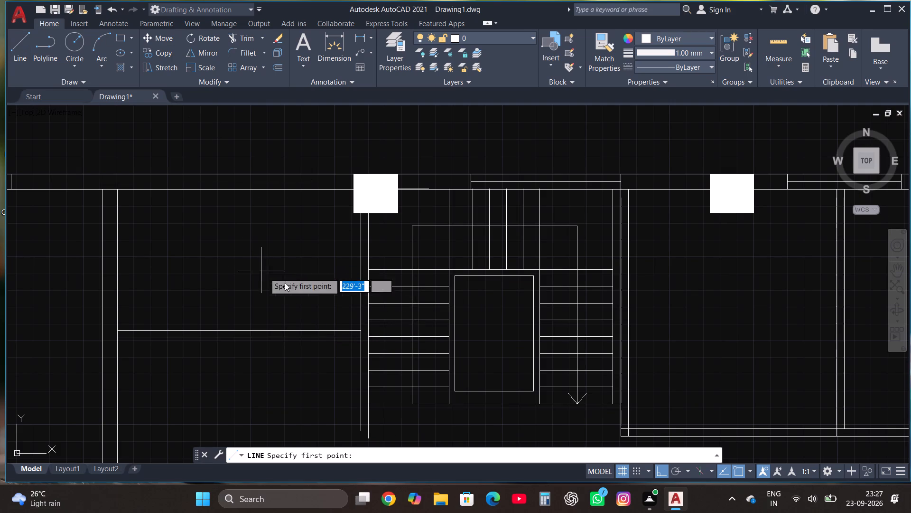
pyautogui.click(309, 330)
pyautogui.scroll(2, 306, 205)
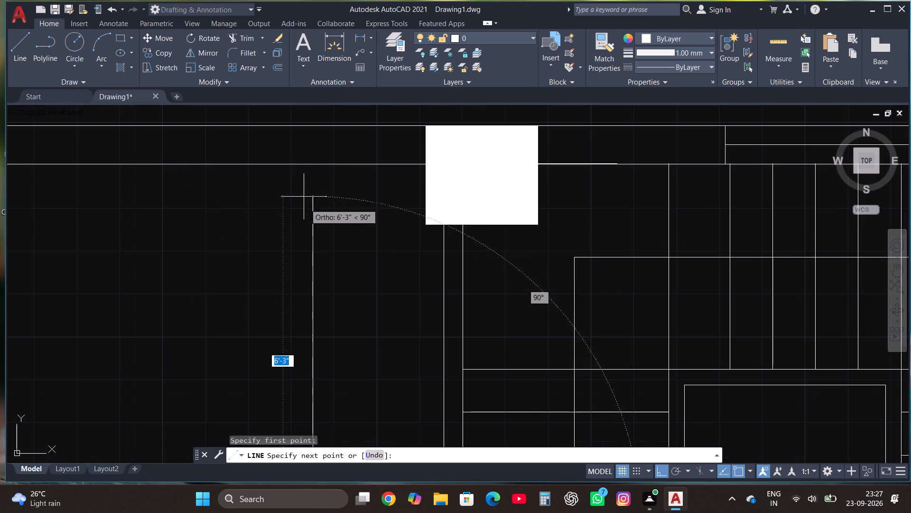
pyautogui.click(314, 152)
pyautogui.press('Escape')
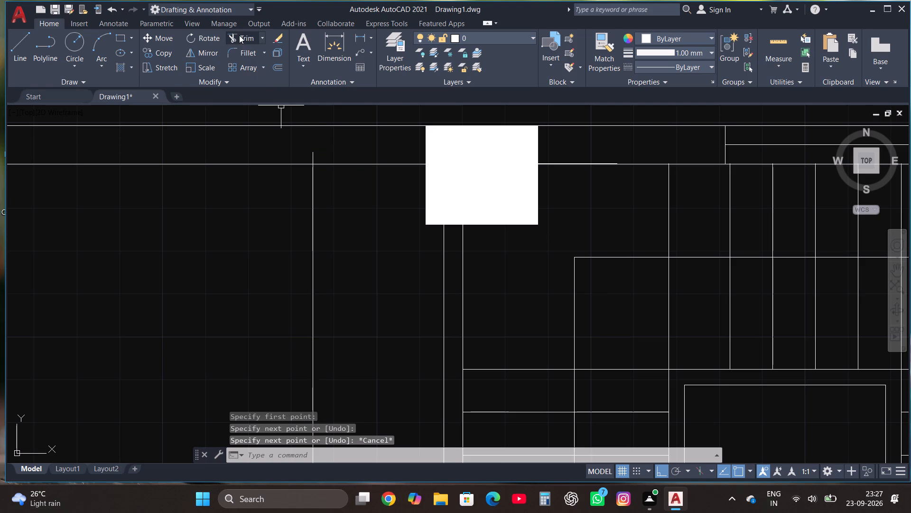
pyautogui.click(239, 35)
pyautogui.click(311, 154)
pyautogui.press('Escape')
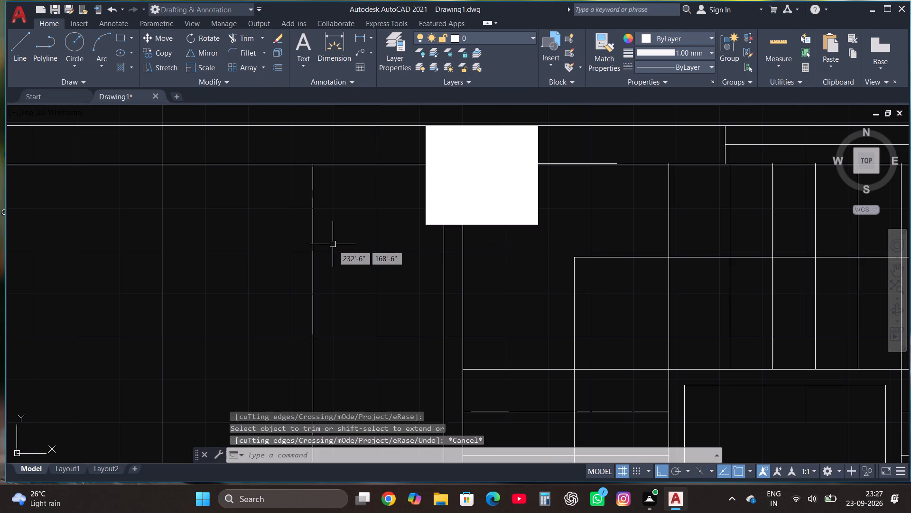
# Draw a second vertical line about 7'-5" long near the small upper room's left wall, trimming it at the top outer wall.
pyautogui.scroll(-2, 333, 245)
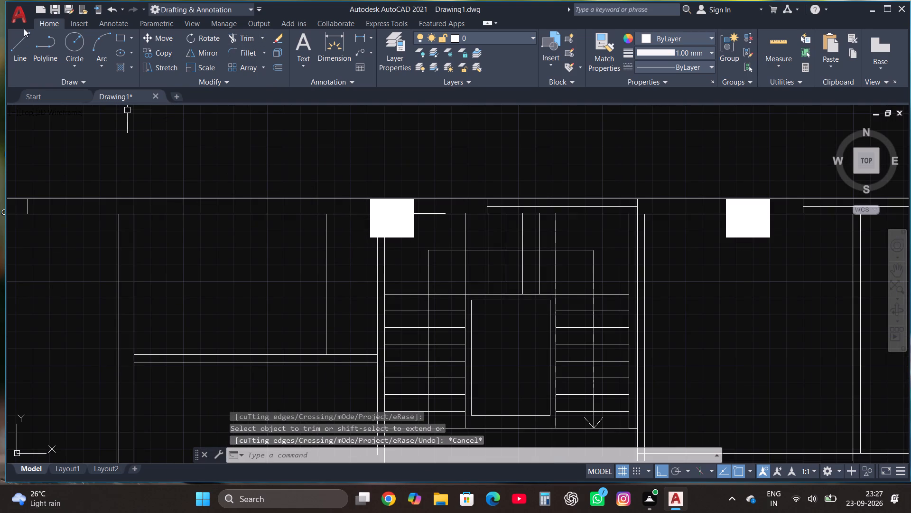
pyautogui.click(22, 43)
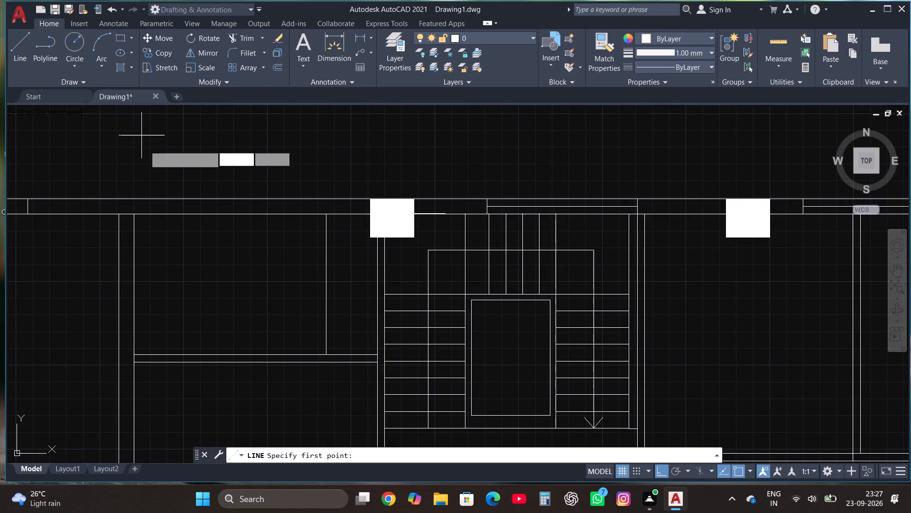
pyautogui.click(187, 353)
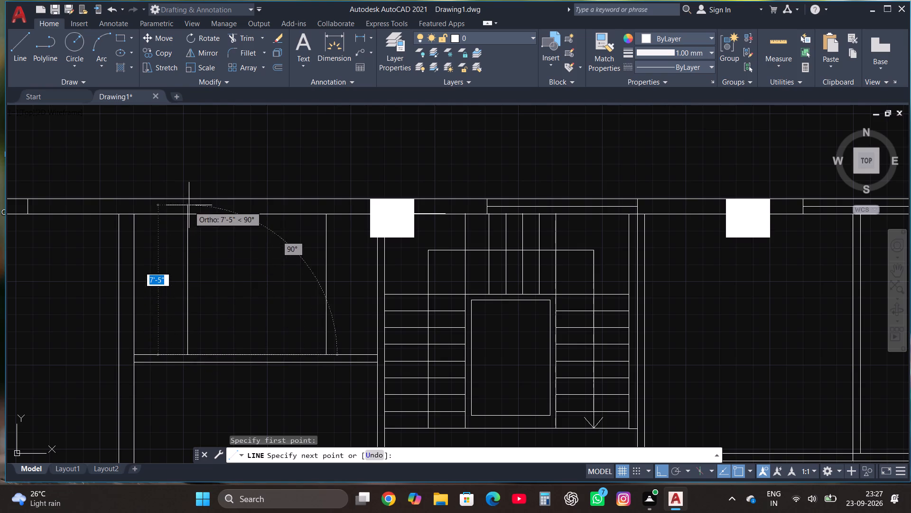
pyautogui.click(189, 205)
pyautogui.press('Escape')
pyautogui.click(242, 34)
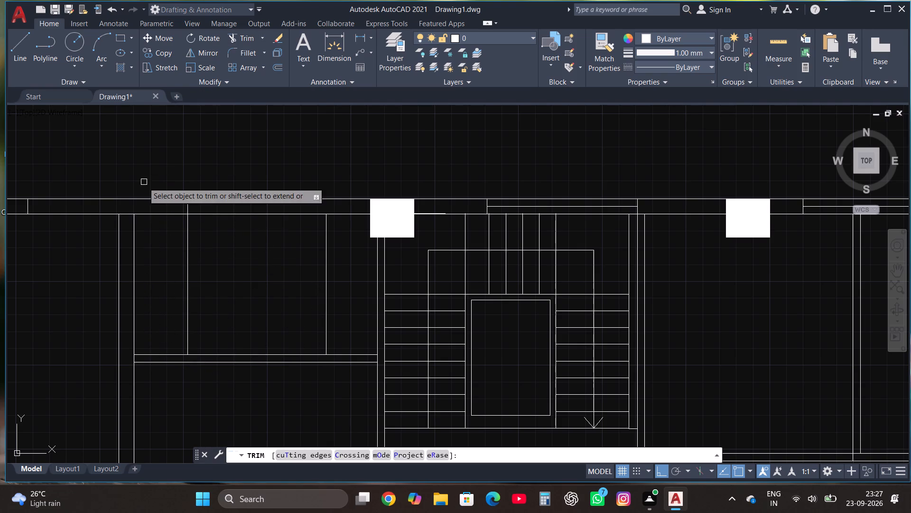
pyautogui.click(187, 210)
pyautogui.press('Escape')
# Draw a horizontal line about 8'-3" long across the two new verticals in their upper part, trimming the end beyond the right vertical.
pyautogui.click(19, 52)
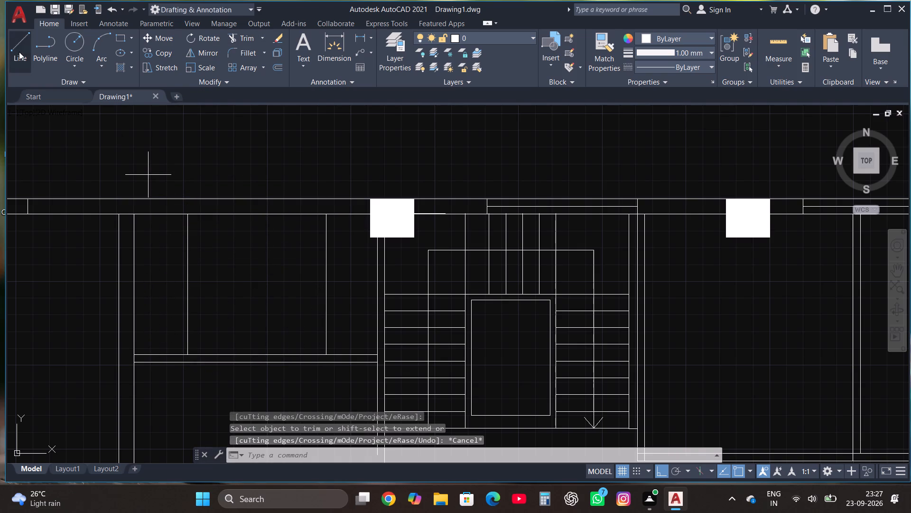
pyautogui.click(185, 252)
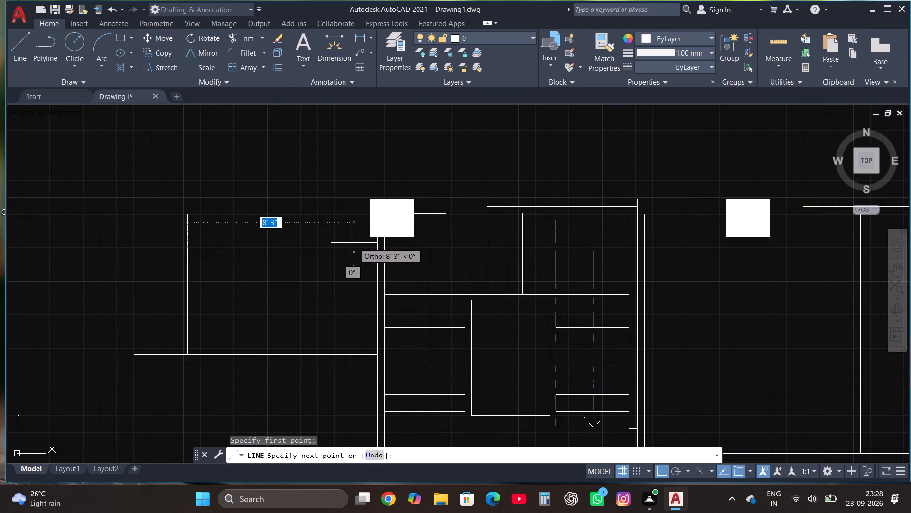
pyautogui.click(354, 243)
pyautogui.press('Escape')
pyautogui.click(245, 41)
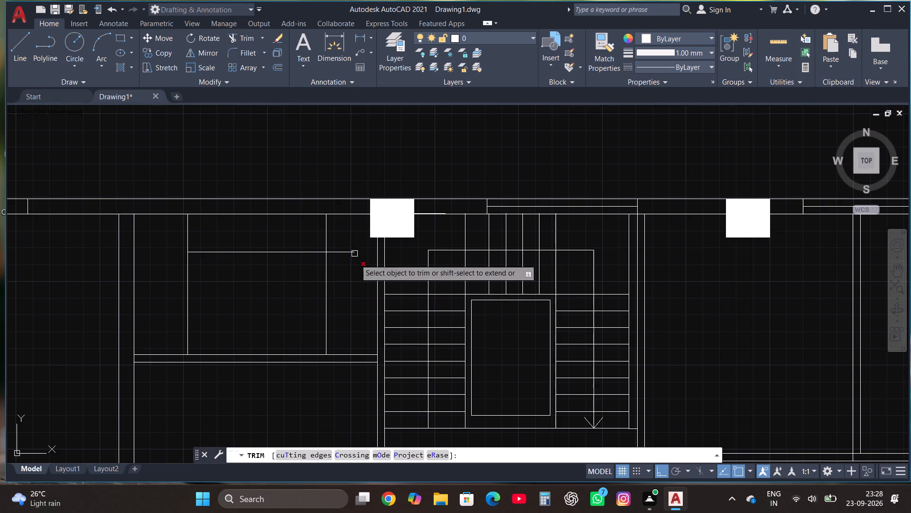
pyautogui.click(344, 251)
pyautogui.press('Escape')
# Draw a horizontal line about 9'-1" long from the small upper room's lower-left wall corner to the left outer wall, trimming the overshoot.
pyautogui.scroll(-3, 344, 251)
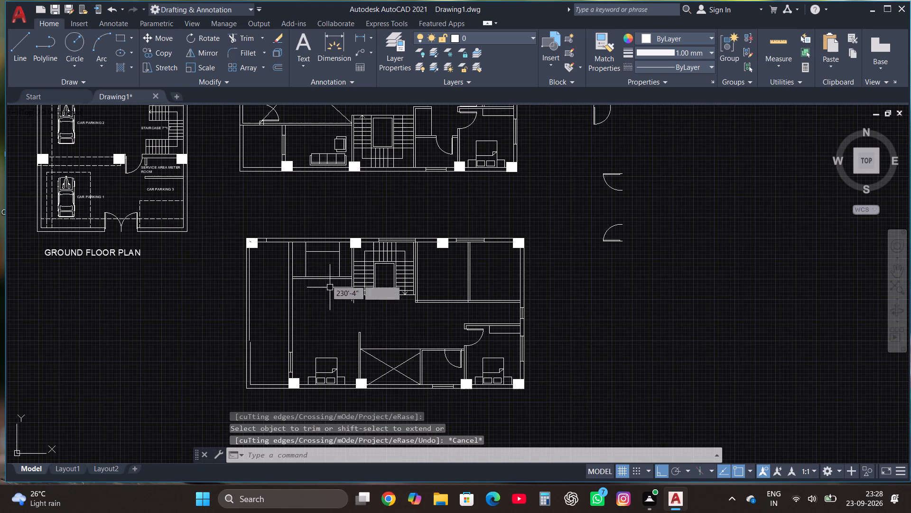
pyautogui.scroll(3, 308, 249)
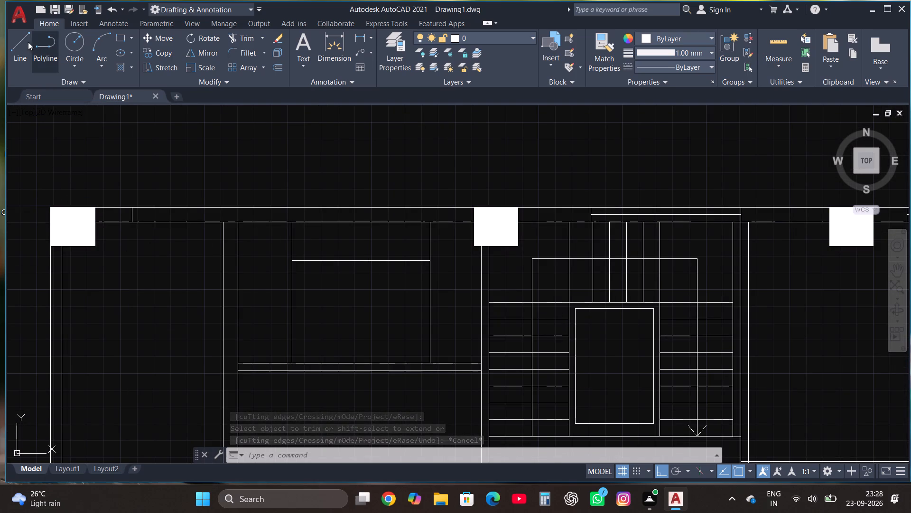
pyautogui.click(24, 42)
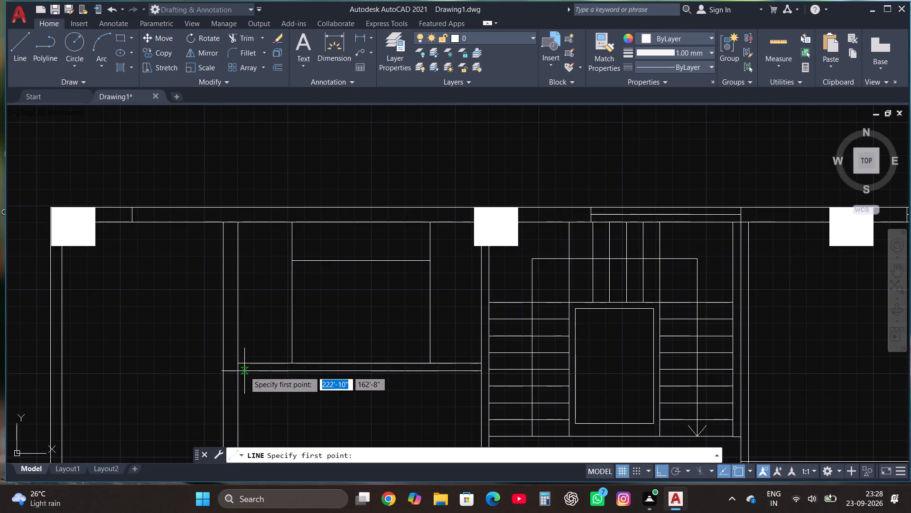
pyautogui.click(237, 371)
pyautogui.scroll(-2, 237, 371)
pyautogui.scroll(3, 165, 376)
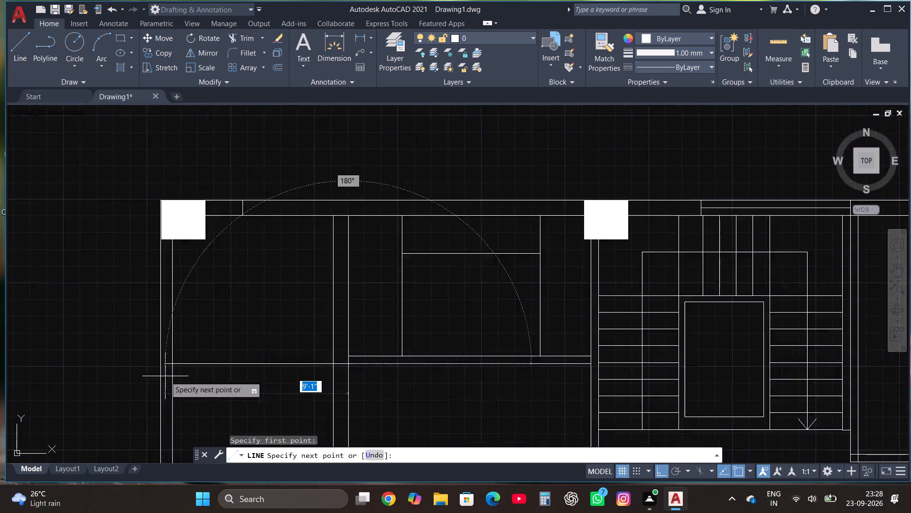
pyautogui.click(165, 374)
pyautogui.press('Escape')
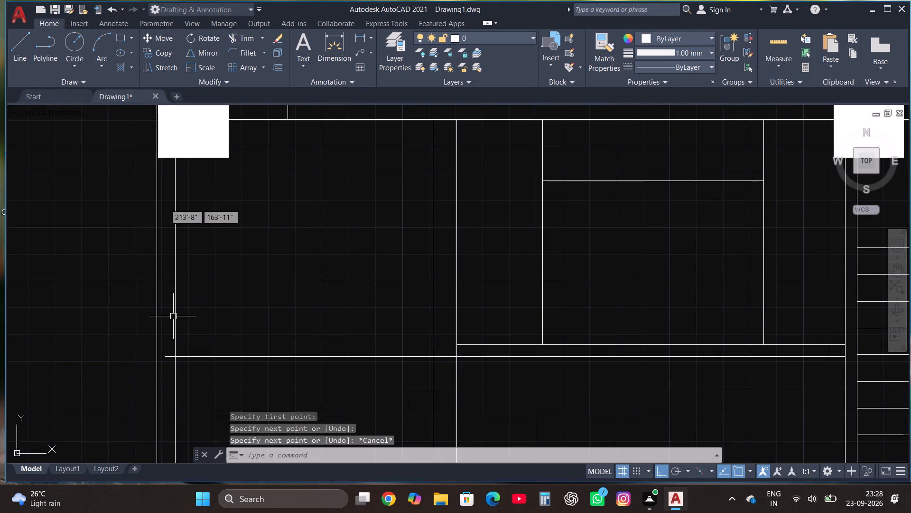
pyautogui.click(252, 36)
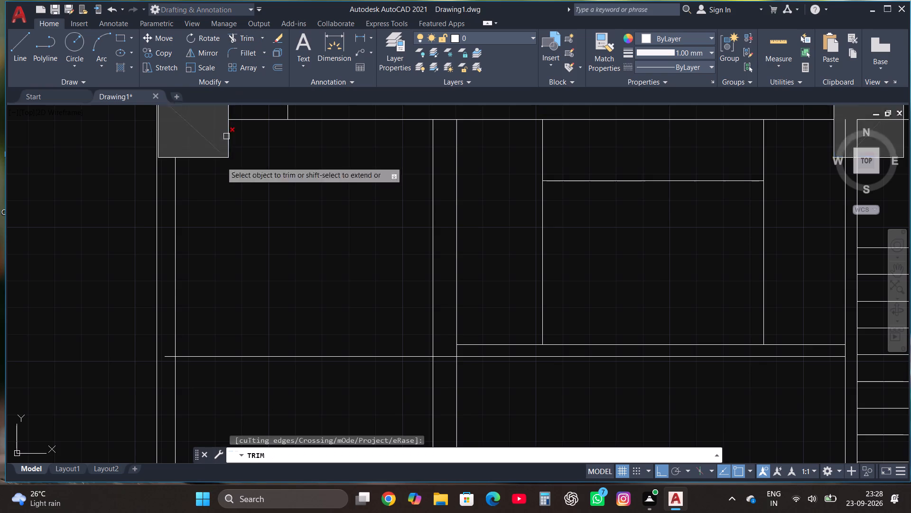
pyautogui.click(166, 359)
pyautogui.press('Escape')
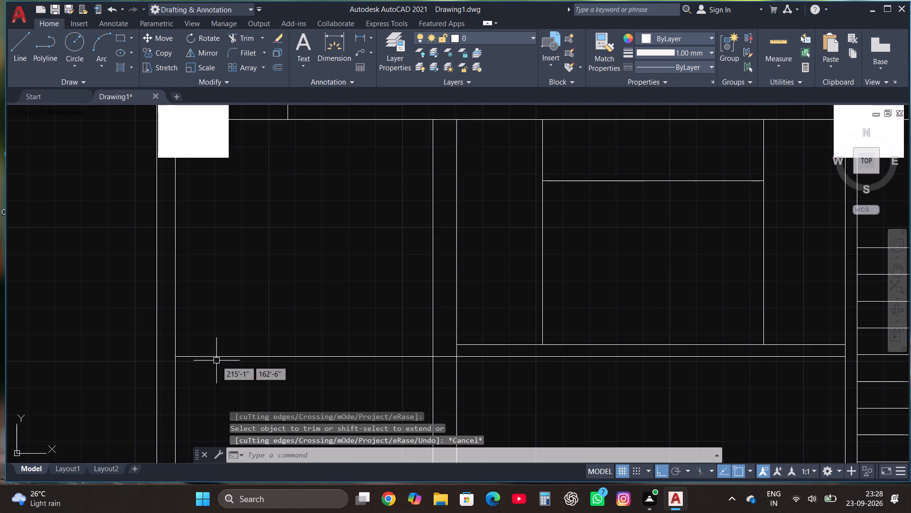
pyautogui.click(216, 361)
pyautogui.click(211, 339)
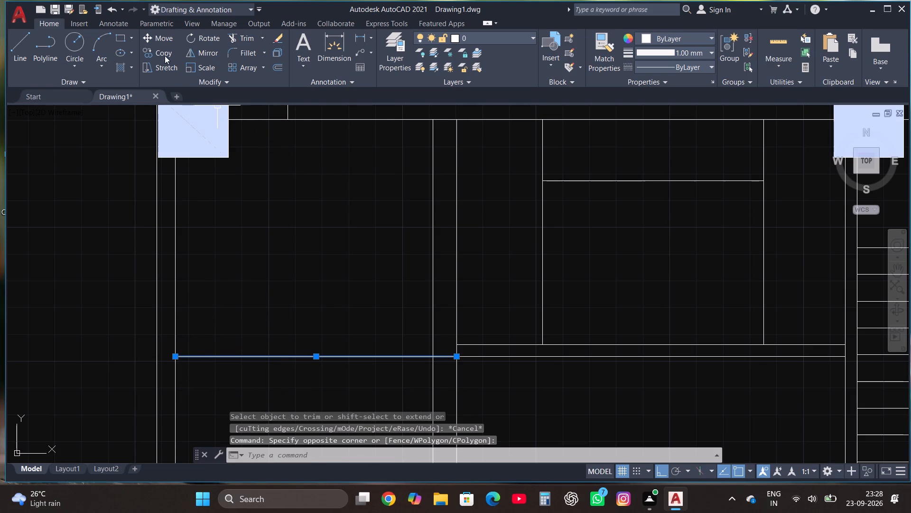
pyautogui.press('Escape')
# Copy the new horizontal line 4.5" upward to form a double-line partition wall.
pyautogui.click(237, 379)
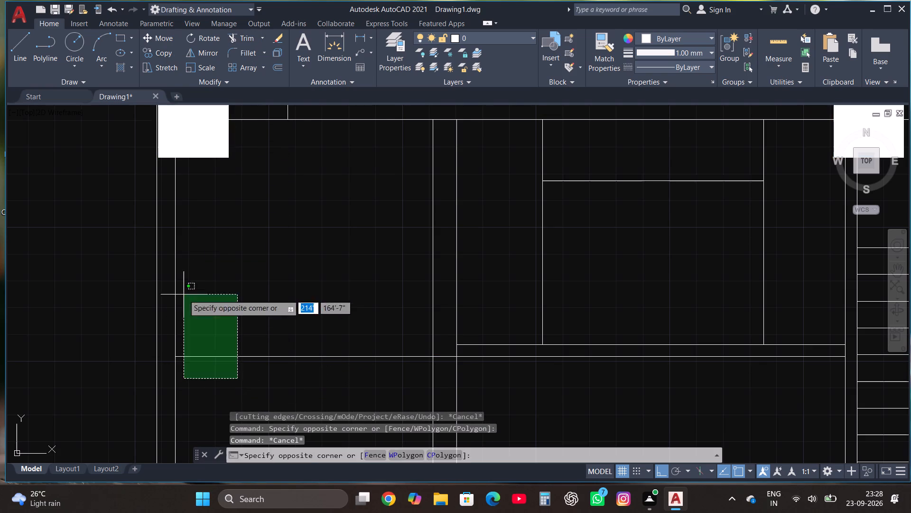
pyautogui.click(184, 294)
pyautogui.click(167, 52)
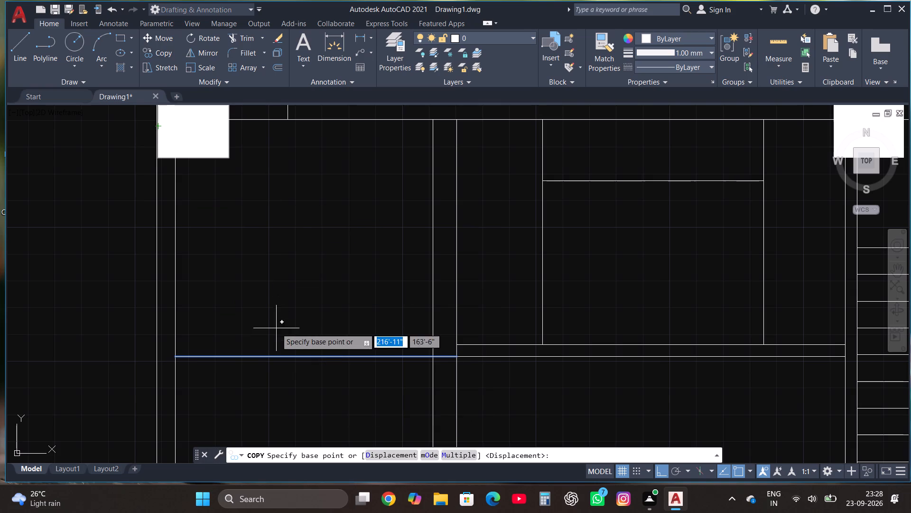
pyautogui.click(280, 355)
pyautogui.write('4.5"')
pyautogui.press('Return')
pyautogui.press('Escape')
# Trim the overlapping wall lines where the new 4.5" horizontal partition meets the vertical partition beside the small upper room.
pyautogui.scroll(-3, 279, 325)
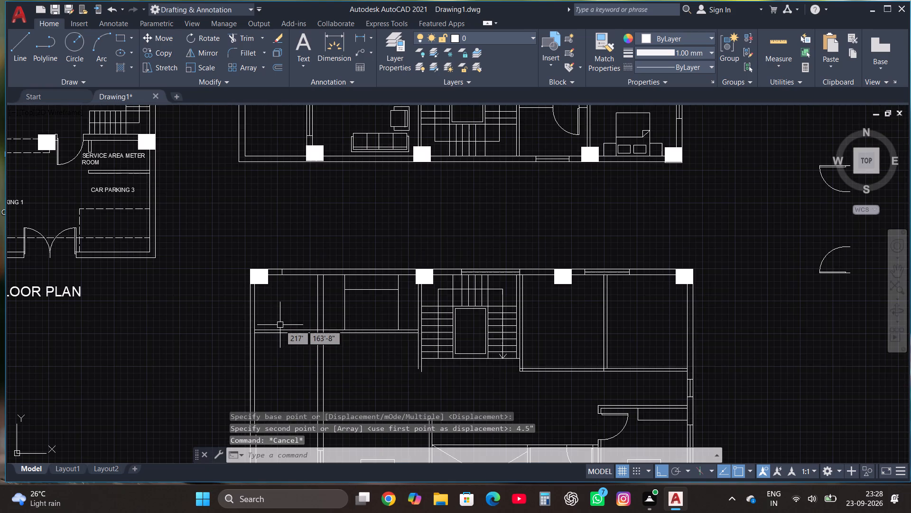
pyautogui.scroll(2, 309, 342)
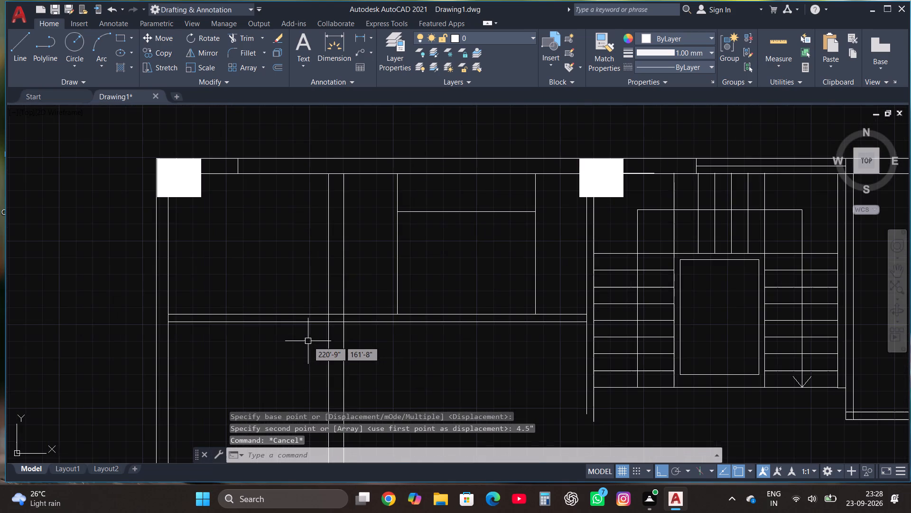
pyautogui.scroll(1, 346, 310)
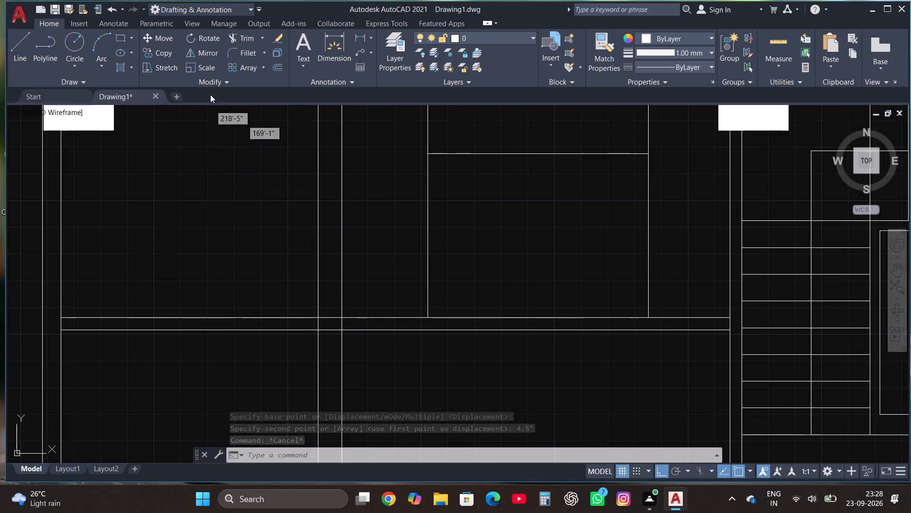
pyautogui.click(242, 38)
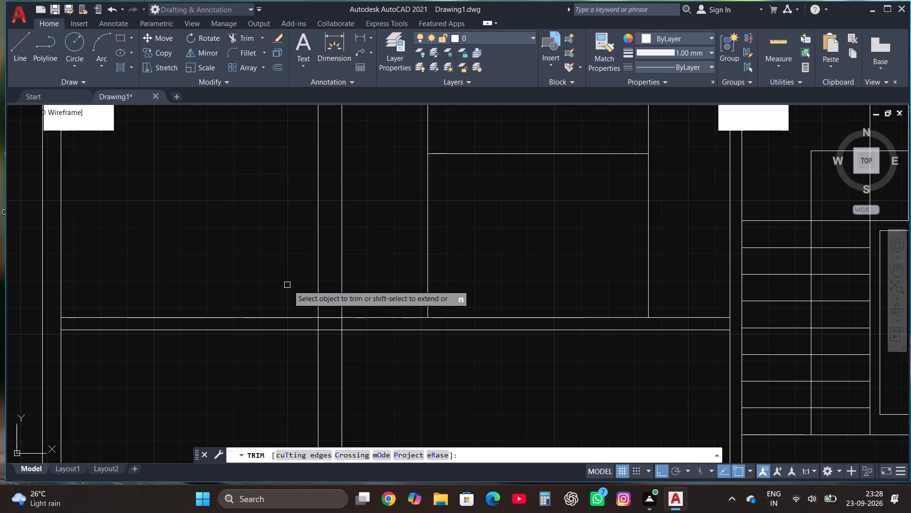
pyautogui.click(315, 323)
pyautogui.click(321, 323)
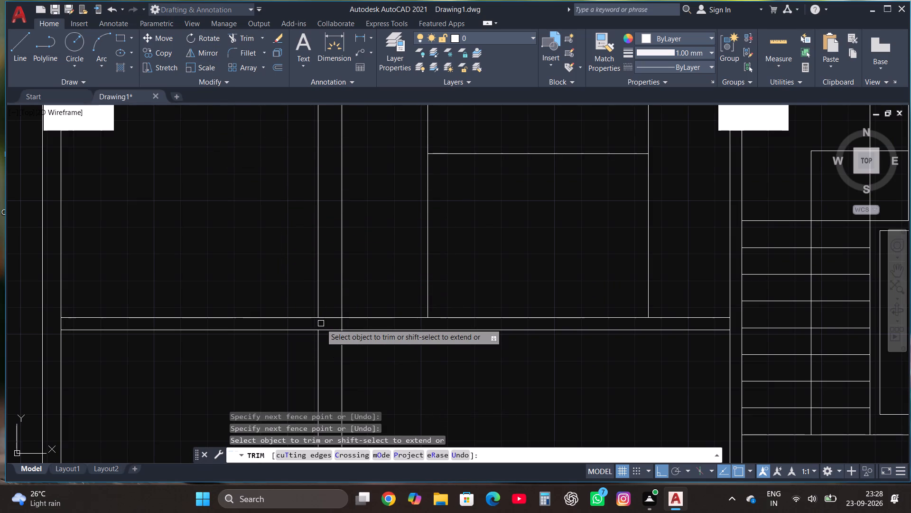
pyautogui.click(329, 357)
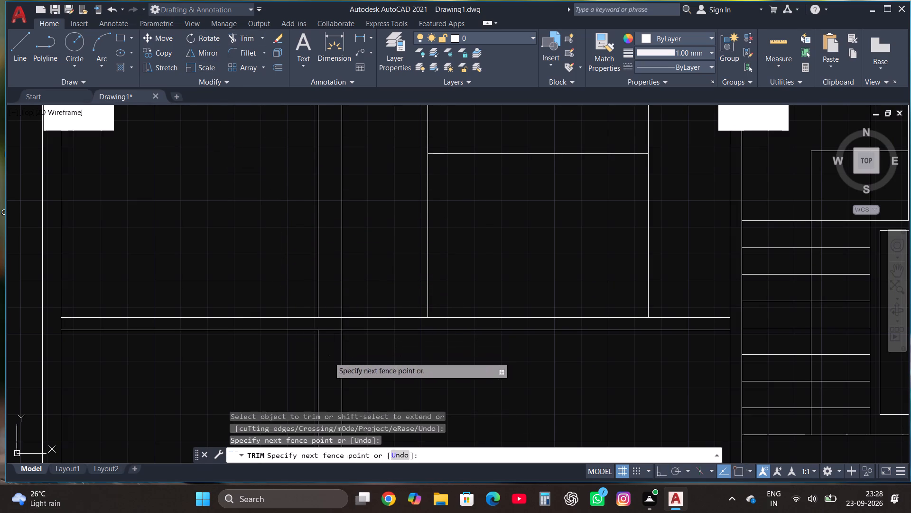
pyautogui.click(328, 276)
pyautogui.press('Escape')
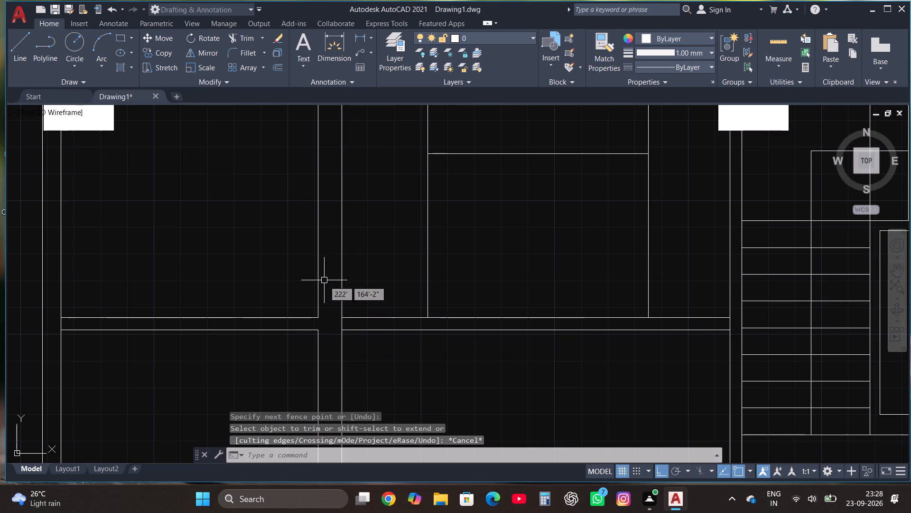
# Move the upper of the two spare left-swinging doors beside the lower plan onto the left vertical partition, just below the wall junction.
pyautogui.scroll(-3, 321, 302)
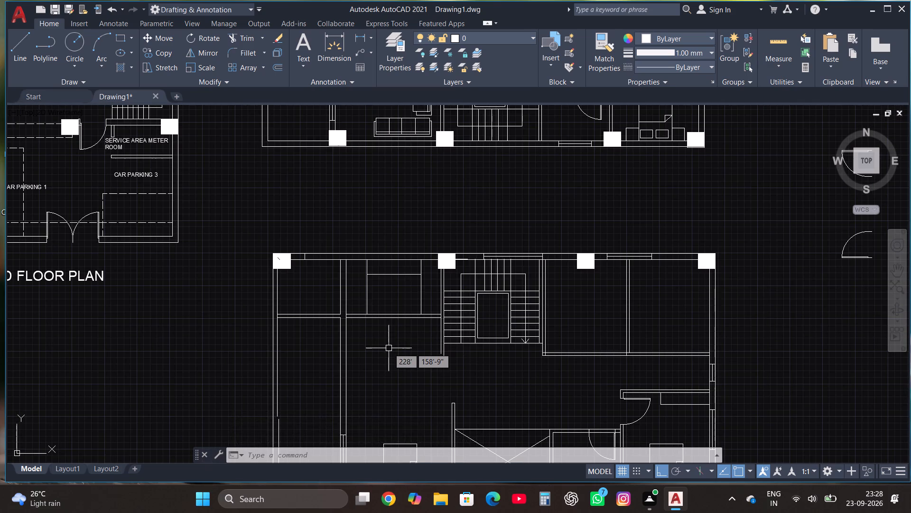
pyautogui.scroll(-1, 384, 345)
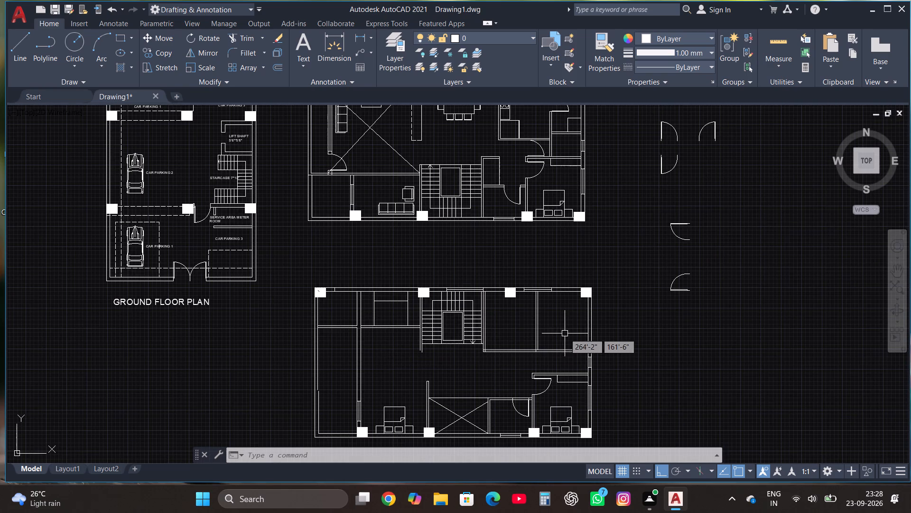
pyautogui.click(681, 231)
pyautogui.click(675, 218)
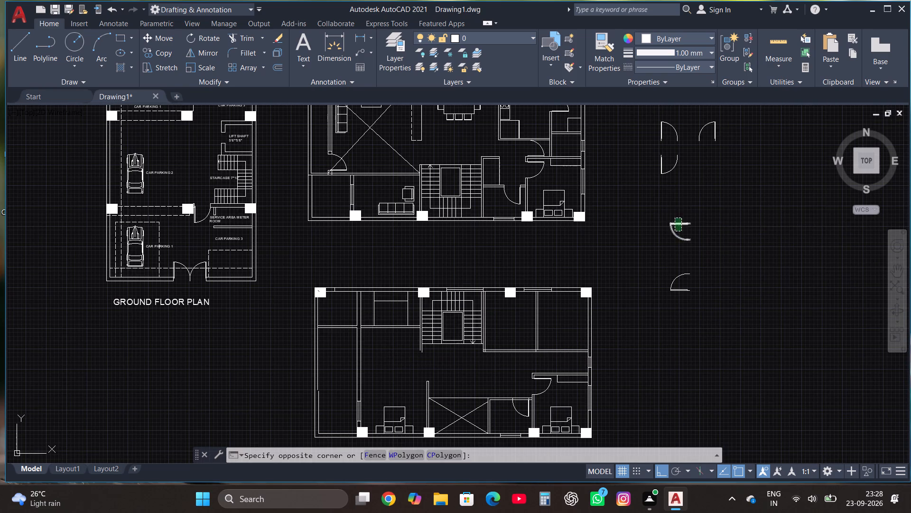
pyautogui.click(164, 35)
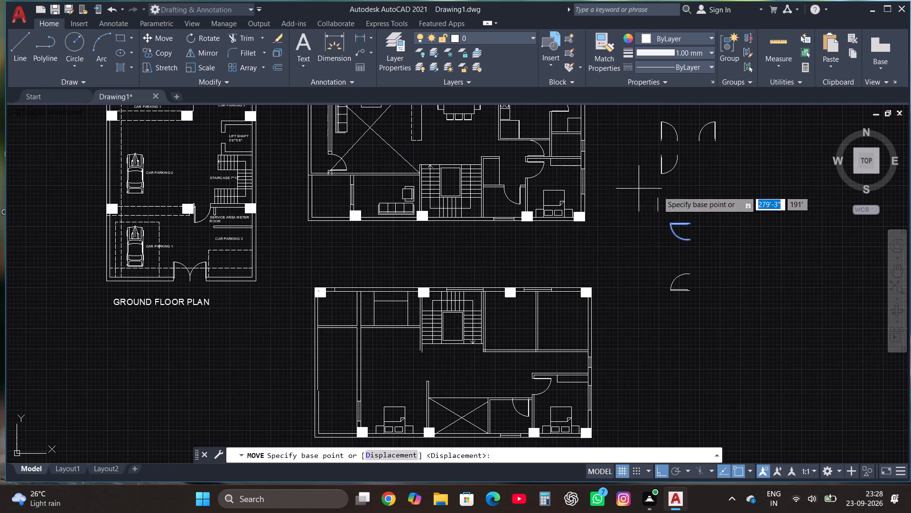
pyautogui.click(688, 225)
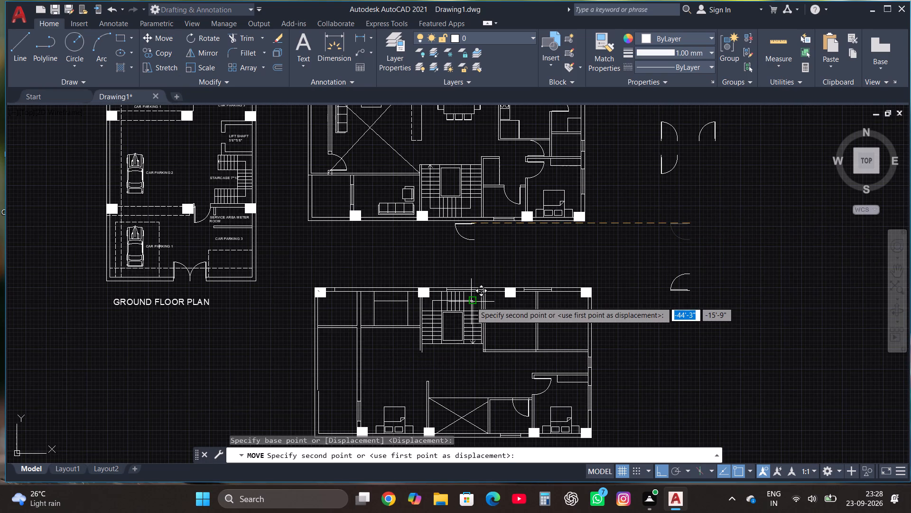
pyautogui.press('F8')
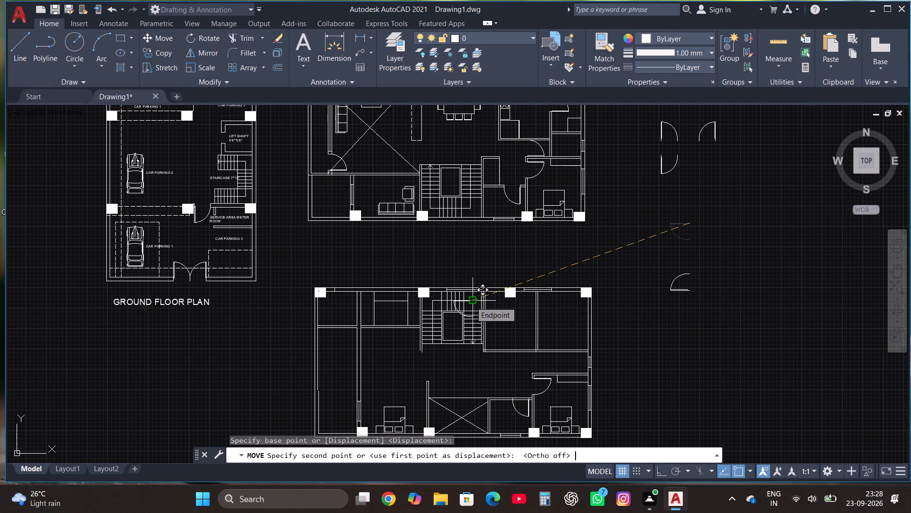
pyautogui.scroll(1, 258, 350)
pyautogui.scroll(2, 439, 339)
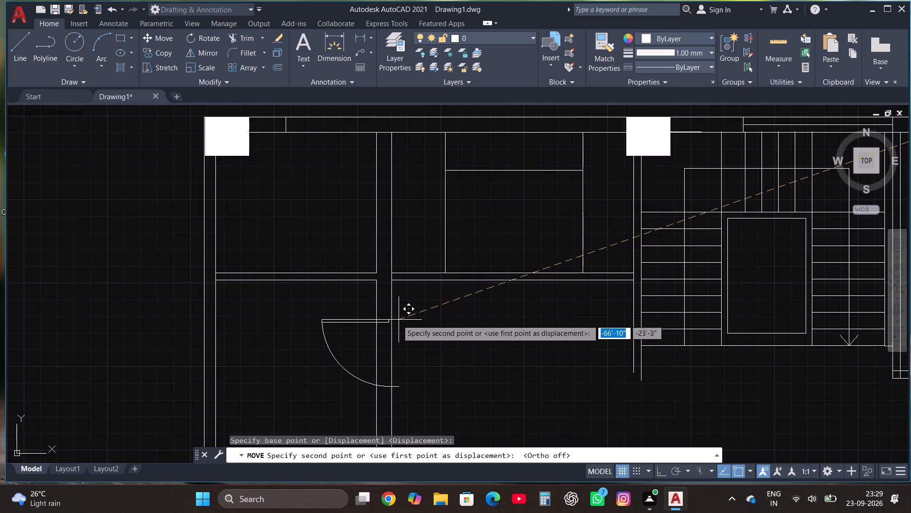
pyautogui.click(392, 317)
pyautogui.scroll(-2, 351, 324)
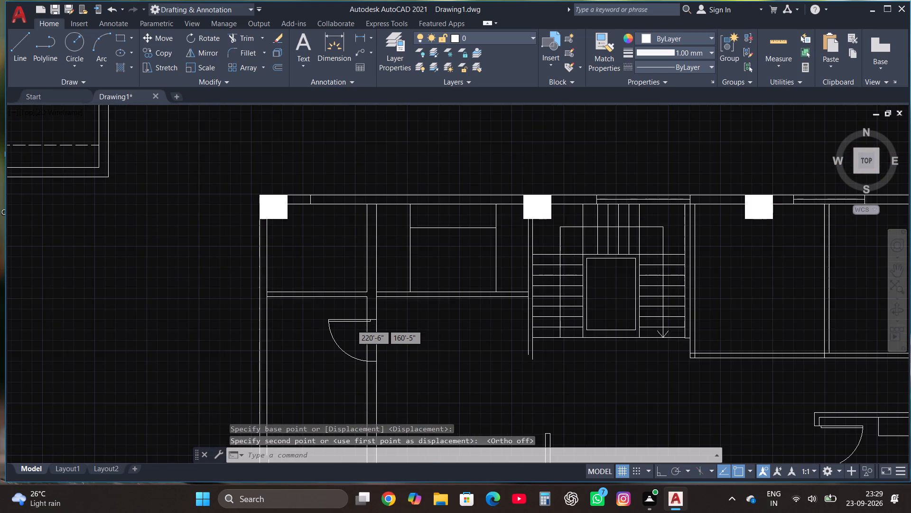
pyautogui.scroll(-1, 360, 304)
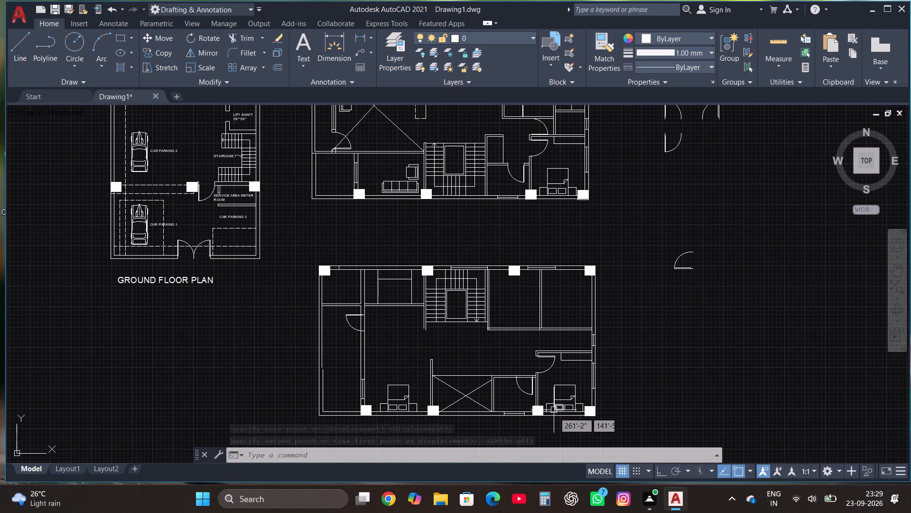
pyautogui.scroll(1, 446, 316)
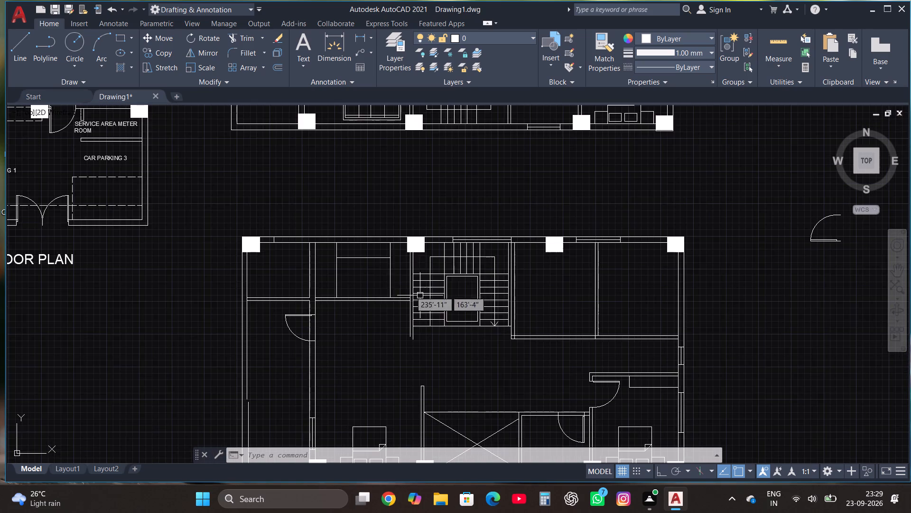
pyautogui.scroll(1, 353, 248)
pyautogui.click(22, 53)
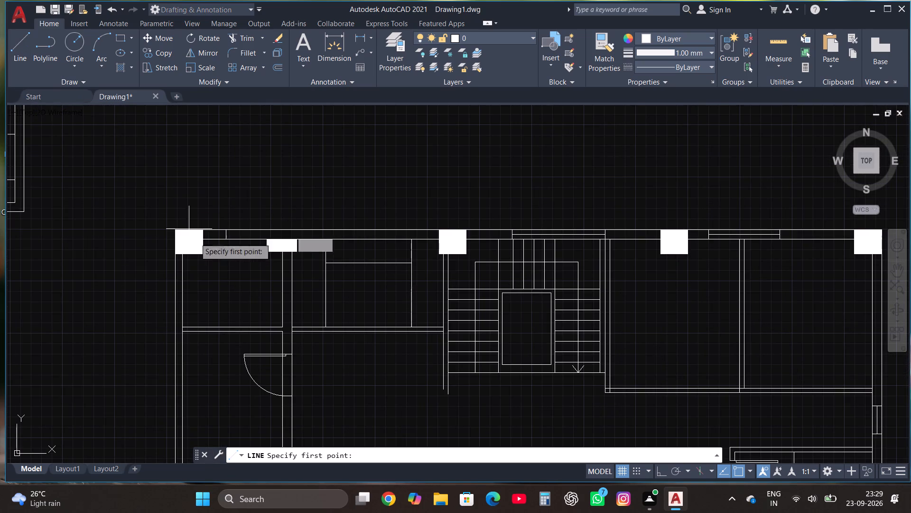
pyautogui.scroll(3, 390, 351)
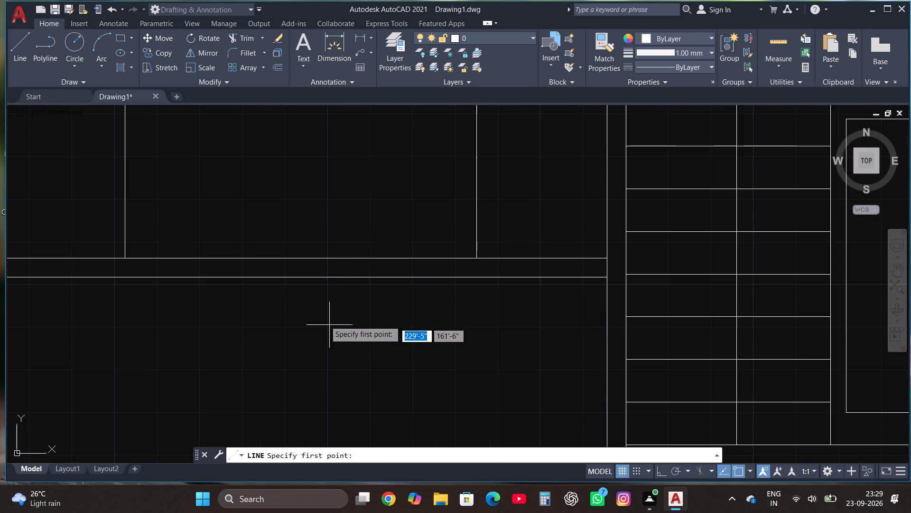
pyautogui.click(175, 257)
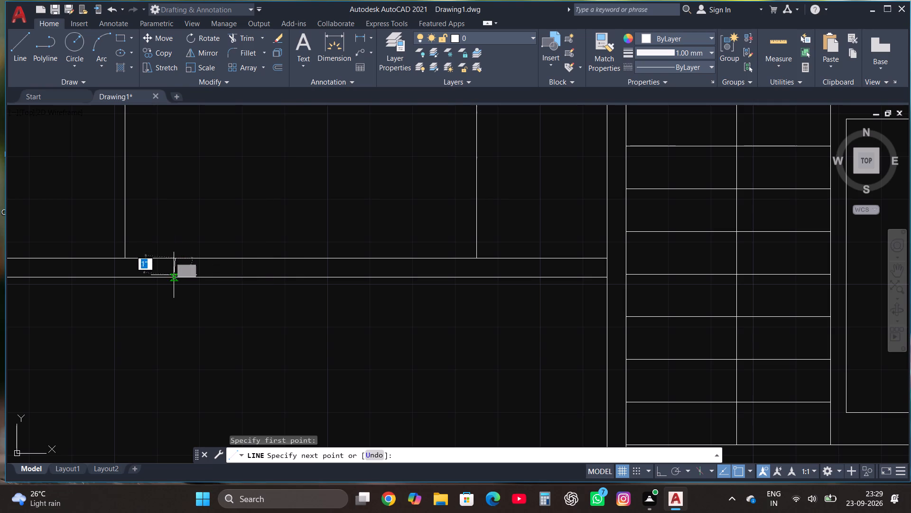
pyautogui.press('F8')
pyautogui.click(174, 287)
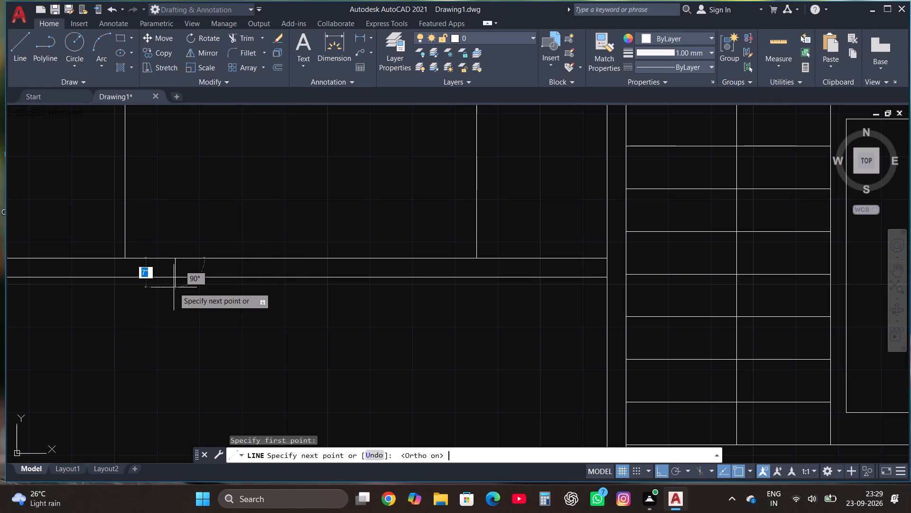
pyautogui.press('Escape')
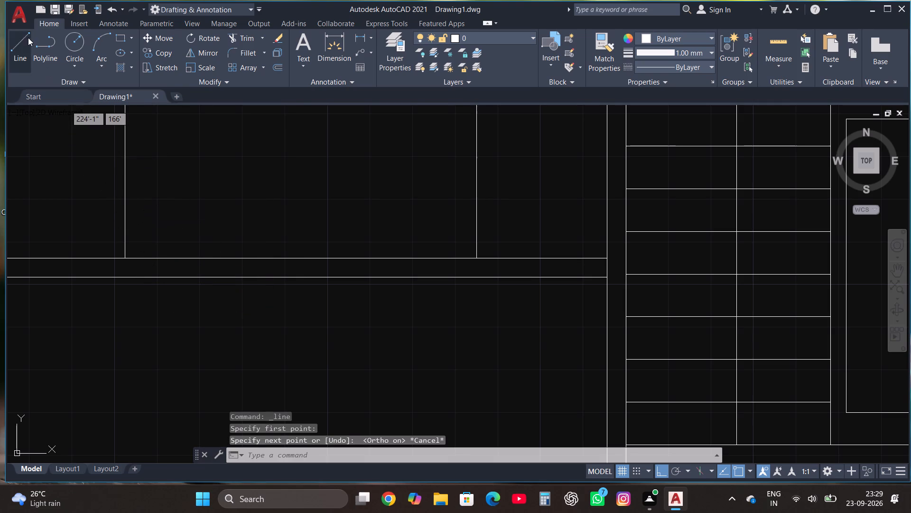
# Draw two short vertical jamb lines across the small upper room's bottom partition to mark a door opening.
pyautogui.click(28, 38)
pyautogui.click(165, 257)
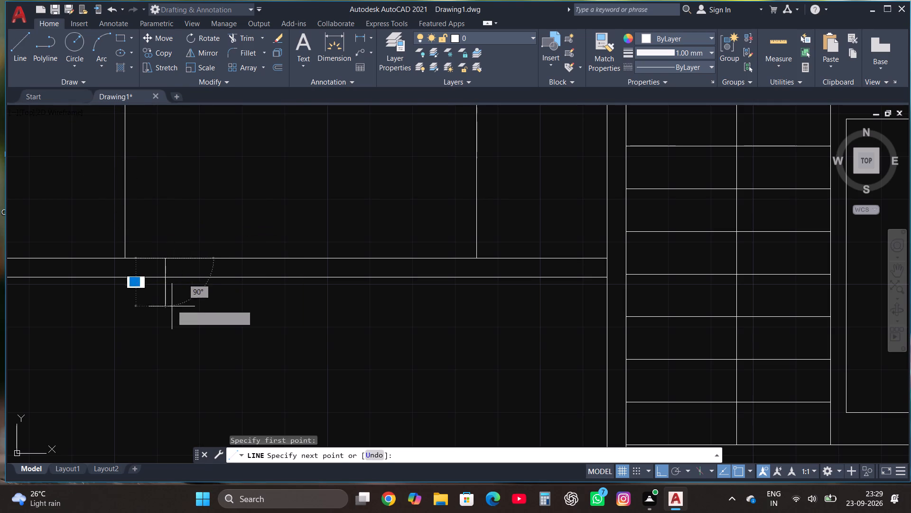
pyautogui.click(172, 312)
pyautogui.press('Escape')
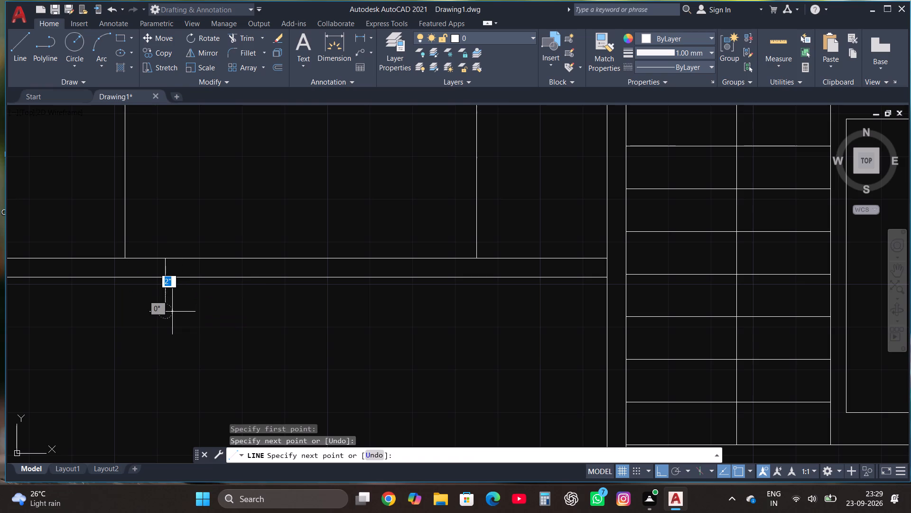
pyautogui.click(16, 47)
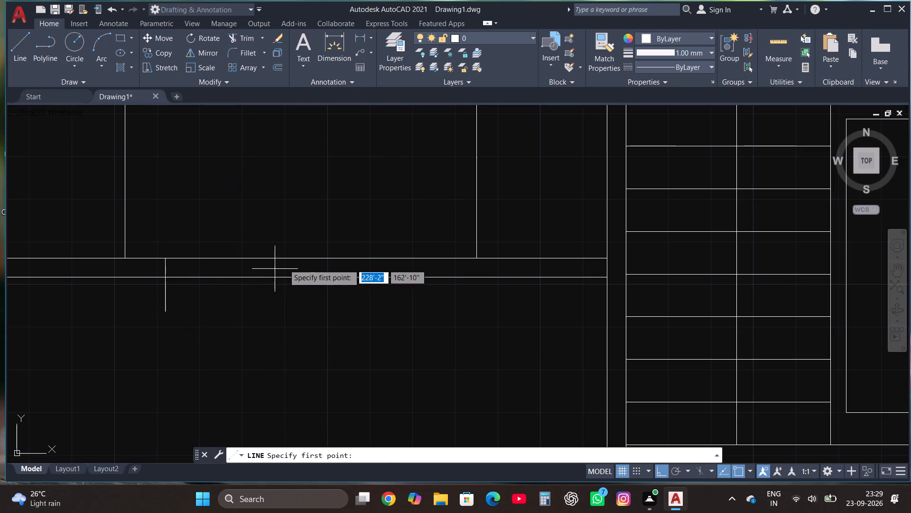
pyautogui.click(284, 261)
pyautogui.press('Escape')
pyautogui.click(14, 46)
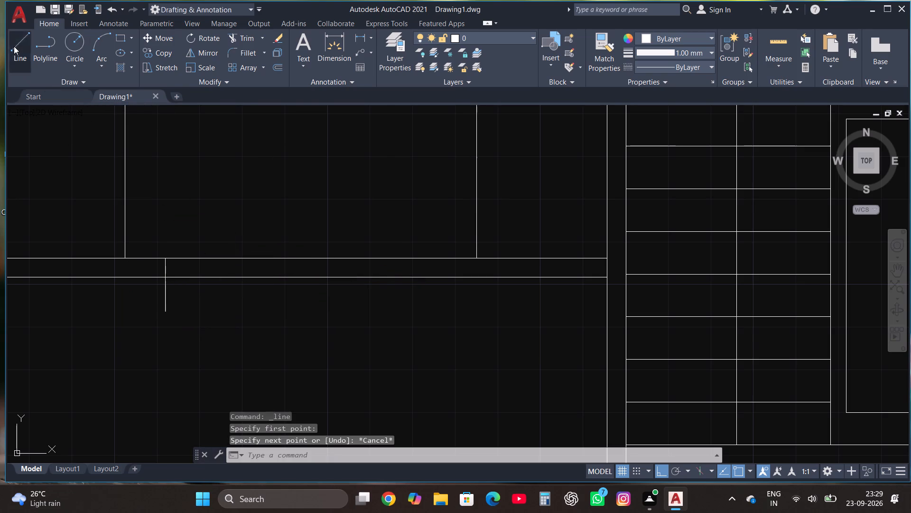
pyautogui.click(289, 256)
pyautogui.click(290, 326)
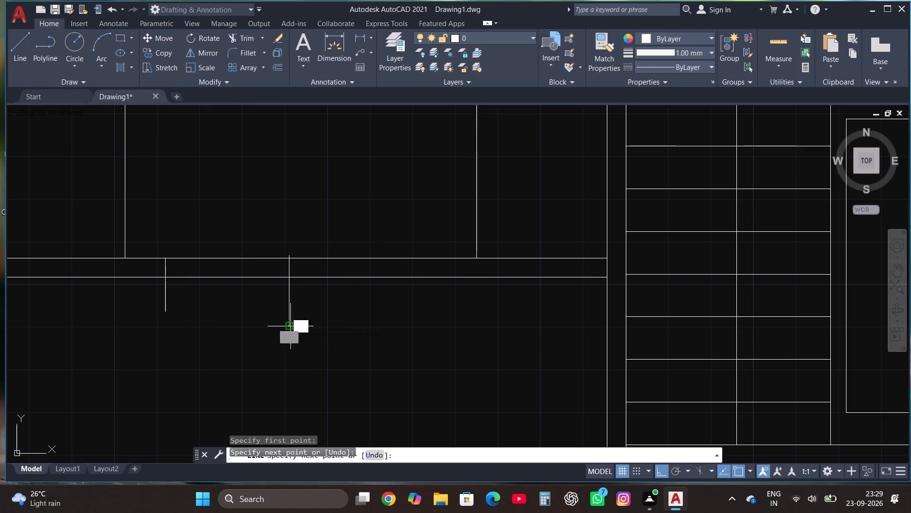
pyautogui.press('Escape')
# Trim the overhanging jamb ends and the partition lines between the jambs to open the small upper room's doorway.
pyautogui.click(240, 33)
pyautogui.click(160, 292)
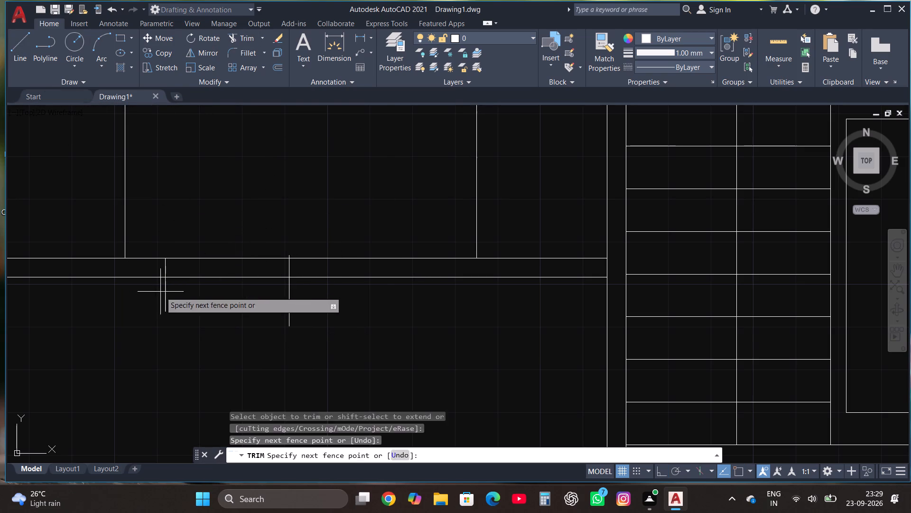
pyautogui.click(313, 309)
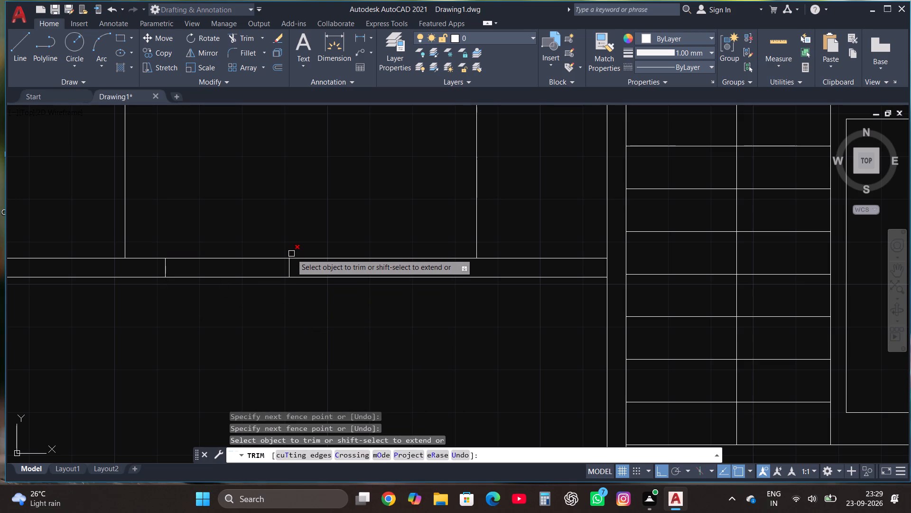
pyautogui.click(291, 254)
pyautogui.moveTo(238, 239); pyautogui.dragTo(239, 292)
pyautogui.press('Escape')
# Draw a stepped line from the staircase side wall's inner end down, about 1'-4" across, and down to the lower partition's top corner.
pyautogui.scroll(-2, 240, 306)
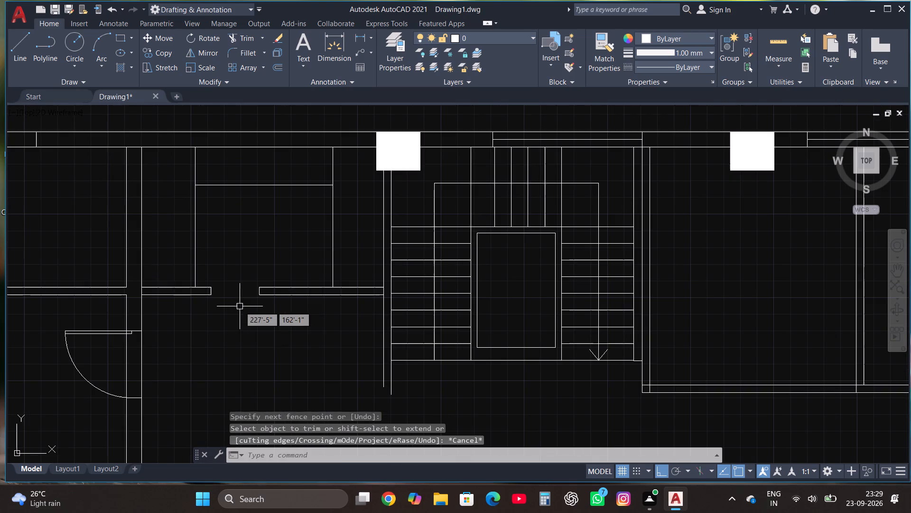
pyautogui.scroll(-1, 280, 335)
pyautogui.scroll(-1, 316, 363)
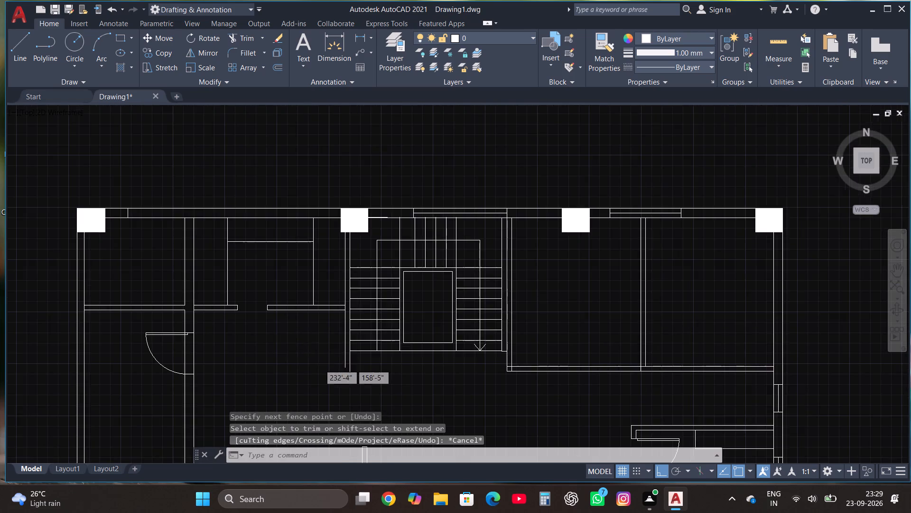
pyautogui.scroll(-1, 321, 365)
pyautogui.scroll(-1, 367, 372)
pyautogui.scroll(1, 365, 398)
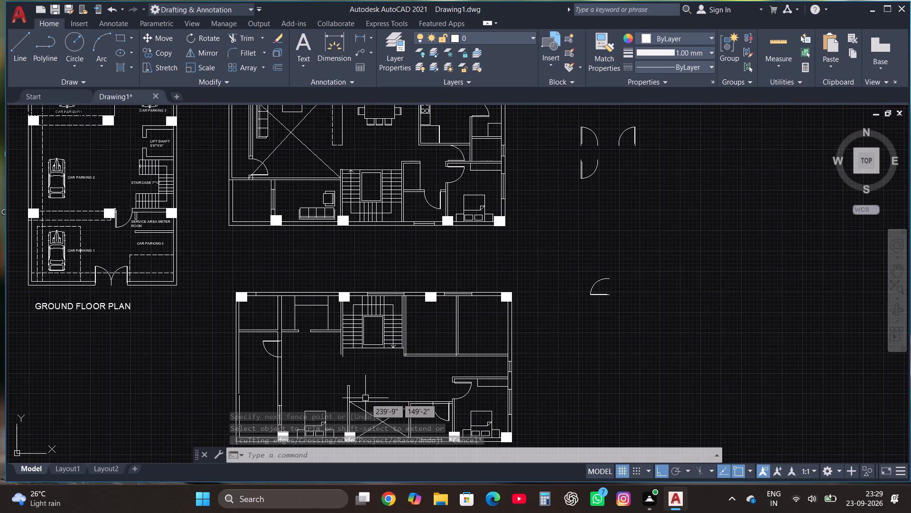
pyautogui.scroll(-1, 363, 373)
pyautogui.scroll(2, 360, 396)
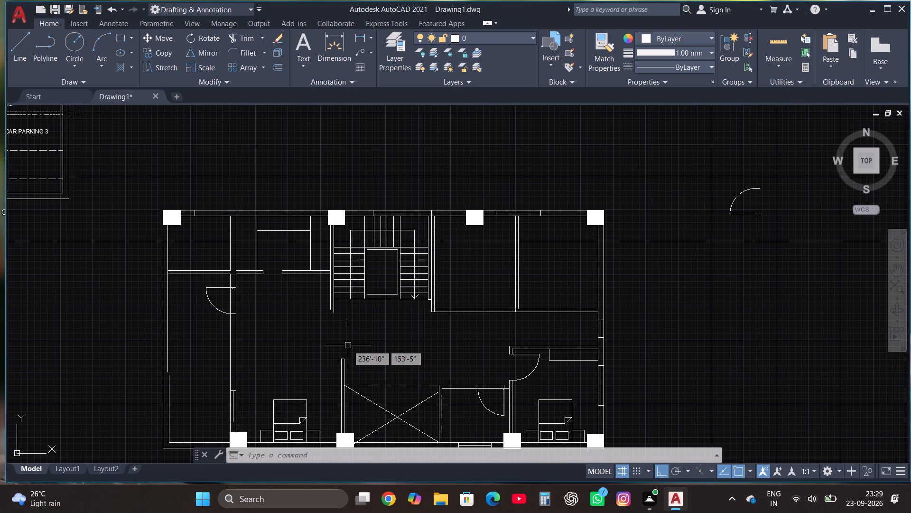
pyautogui.scroll(2, 347, 364)
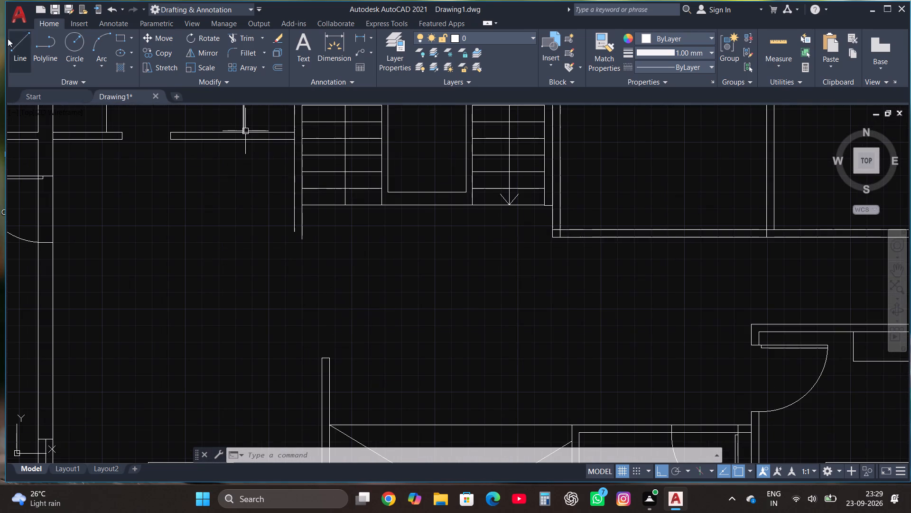
pyautogui.click(13, 50)
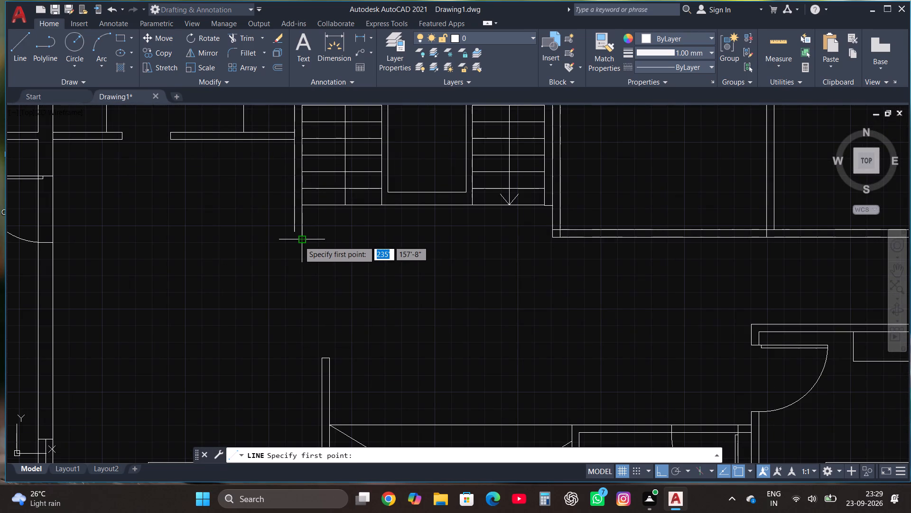
pyautogui.click(299, 241)
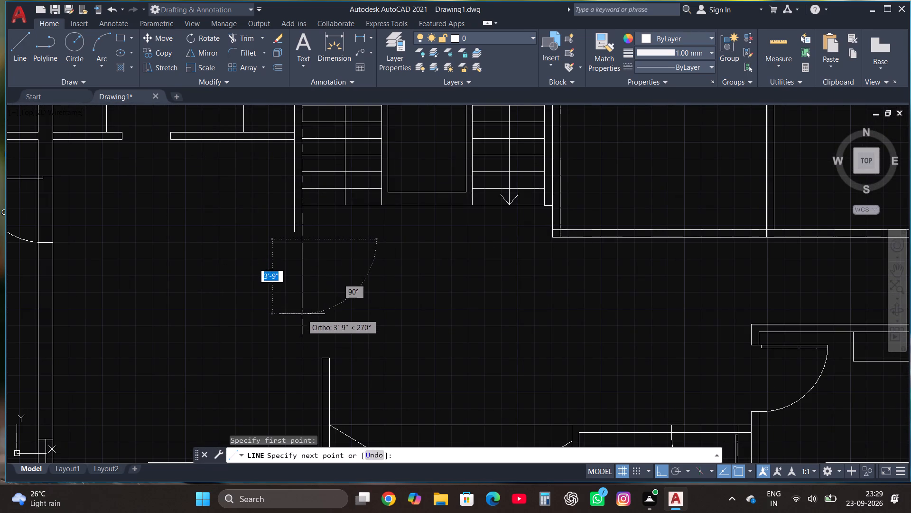
pyautogui.click(295, 294)
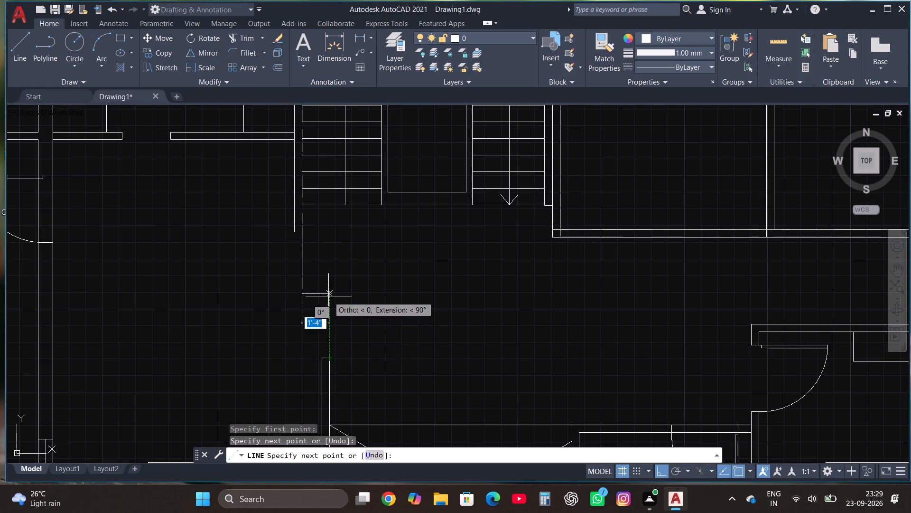
pyautogui.click(328, 296)
pyautogui.click(338, 364)
pyautogui.press('Escape')
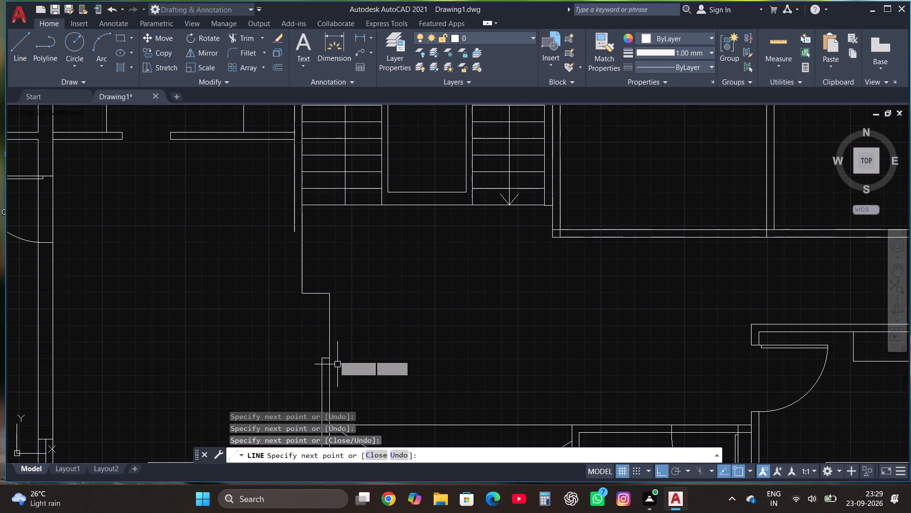
# Draw a line about 3'-6" long extending the outer face of the staircase's side wall downward.
pyautogui.click(23, 46)
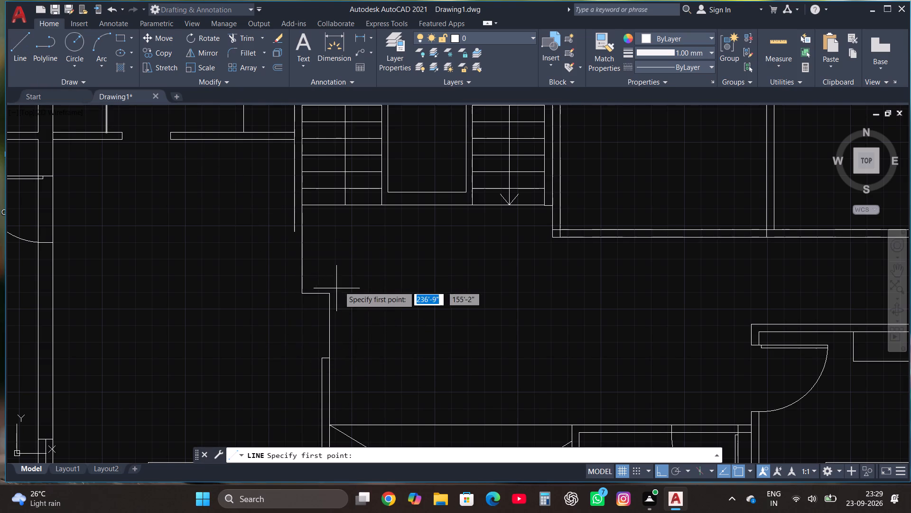
pyautogui.click(292, 231)
pyautogui.scroll(1, 293, 303)
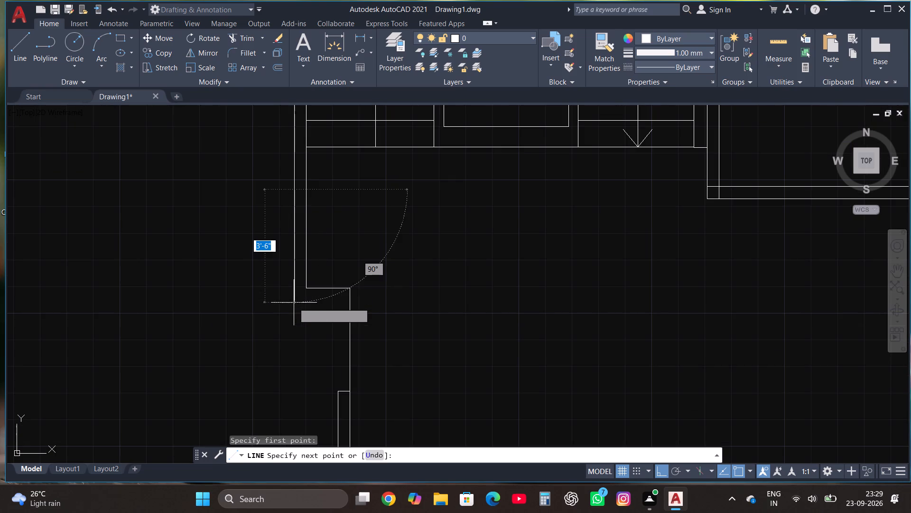
pyautogui.click(303, 301)
pyautogui.press('Escape')
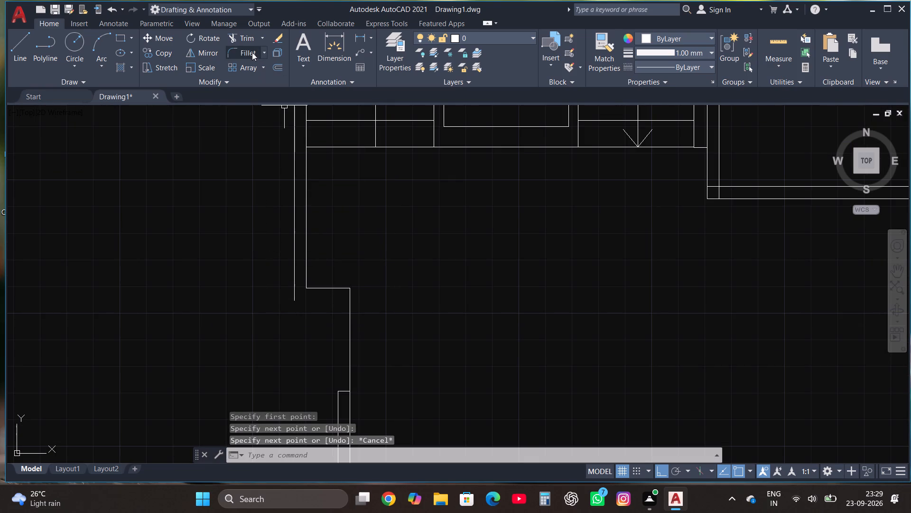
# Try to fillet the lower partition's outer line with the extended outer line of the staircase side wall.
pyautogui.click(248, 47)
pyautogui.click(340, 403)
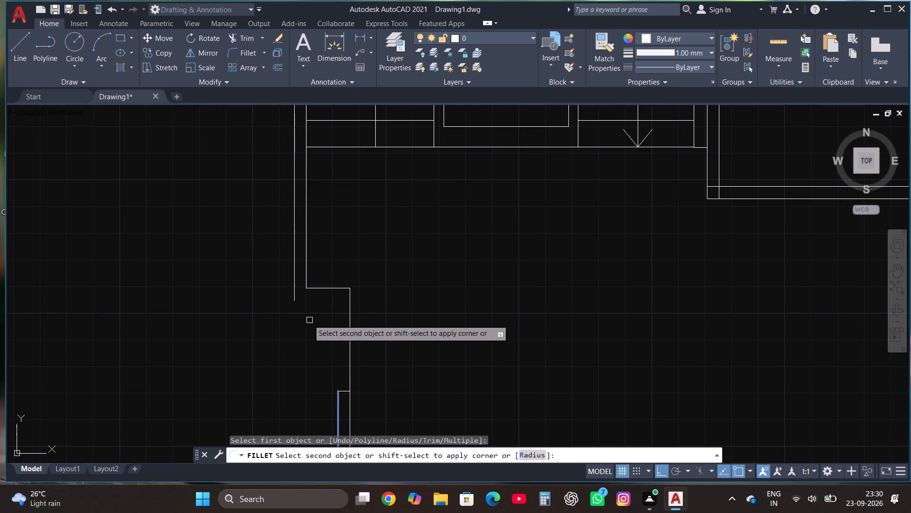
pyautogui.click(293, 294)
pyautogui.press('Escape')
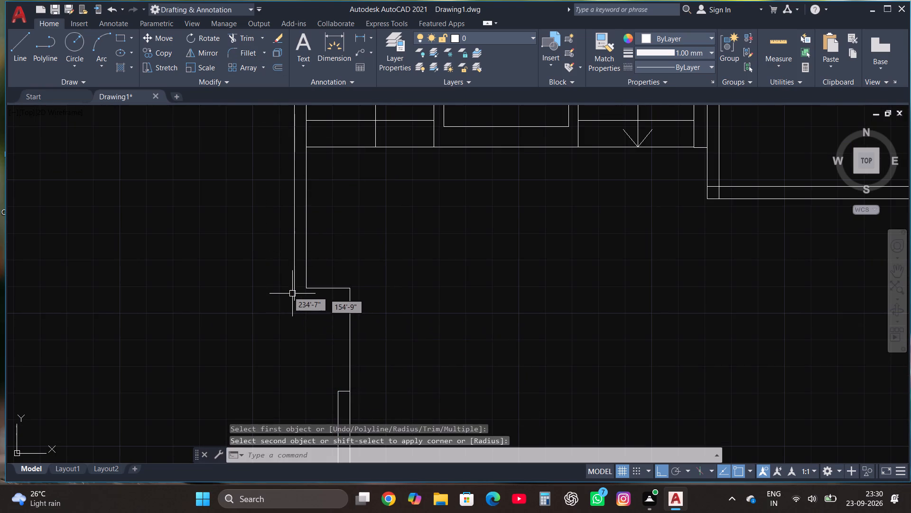
# Draw a vertical line extending the lower partition's outer face upward to just below the wall step.
pyautogui.click(26, 55)
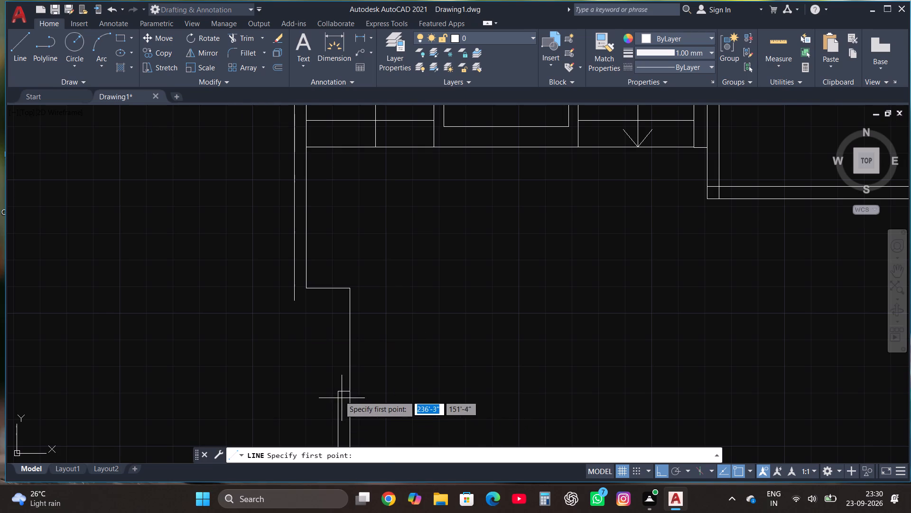
pyautogui.click(338, 393)
pyautogui.click(343, 315)
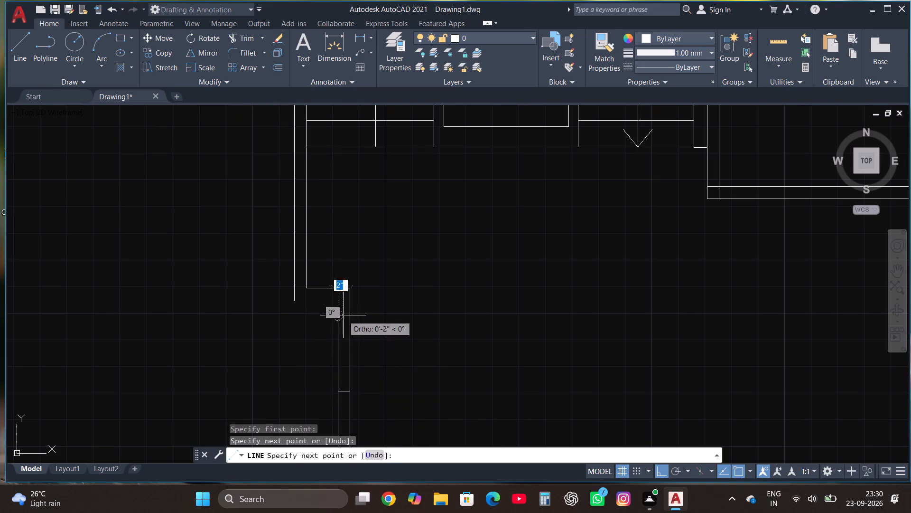
pyautogui.press('Escape')
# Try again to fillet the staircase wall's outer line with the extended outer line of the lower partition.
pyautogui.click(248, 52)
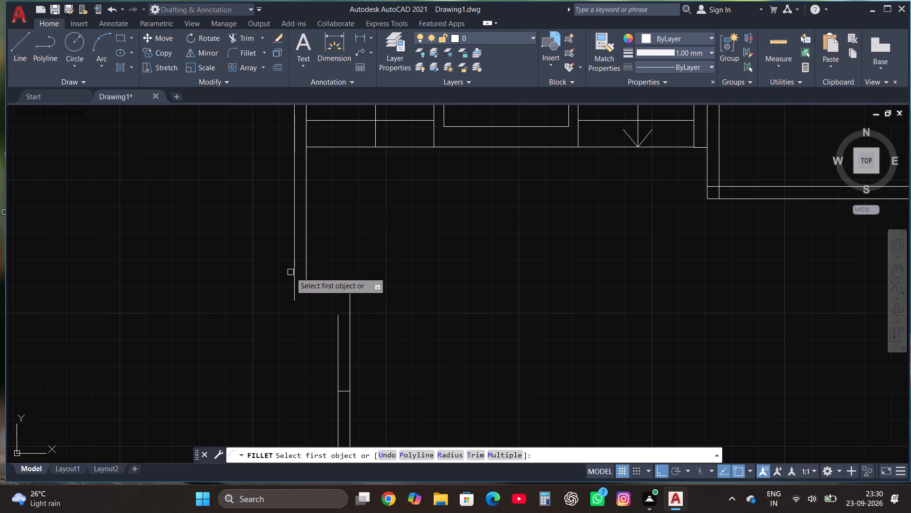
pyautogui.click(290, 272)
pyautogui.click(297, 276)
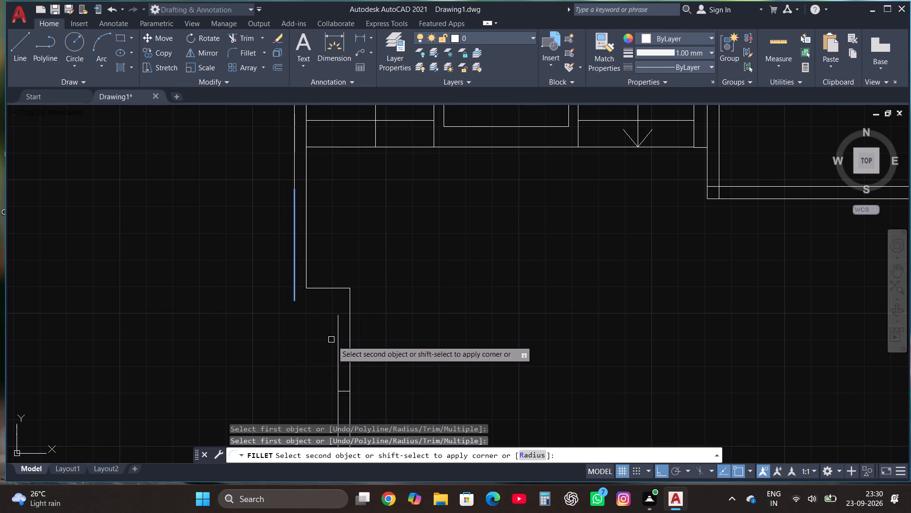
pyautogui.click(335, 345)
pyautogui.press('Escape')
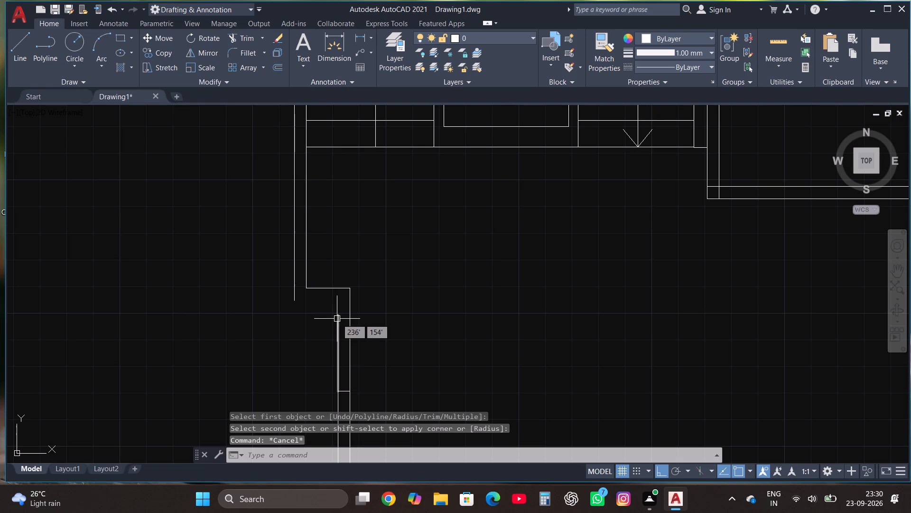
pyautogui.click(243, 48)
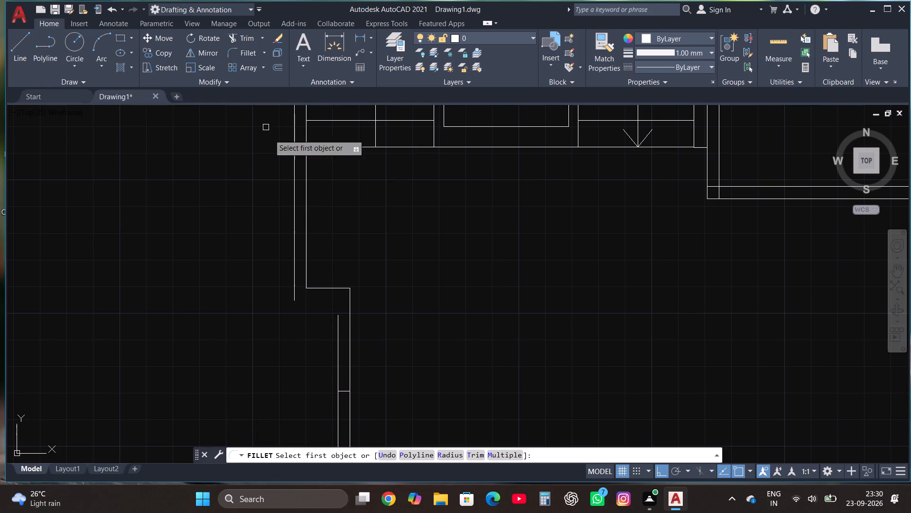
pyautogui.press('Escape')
# Draw a line from the lower partition's extended outer face up a little and across toward the staircase wall's outer line.
pyautogui.click(15, 42)
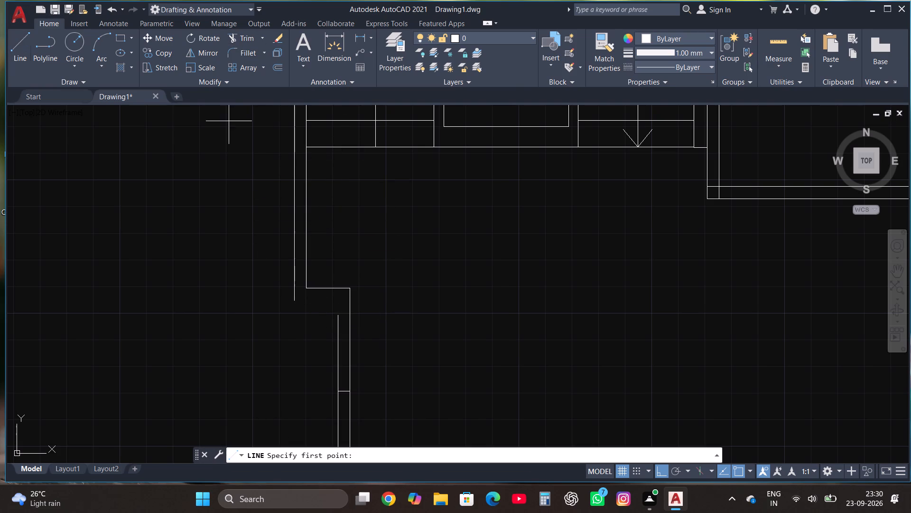
pyautogui.click(340, 316)
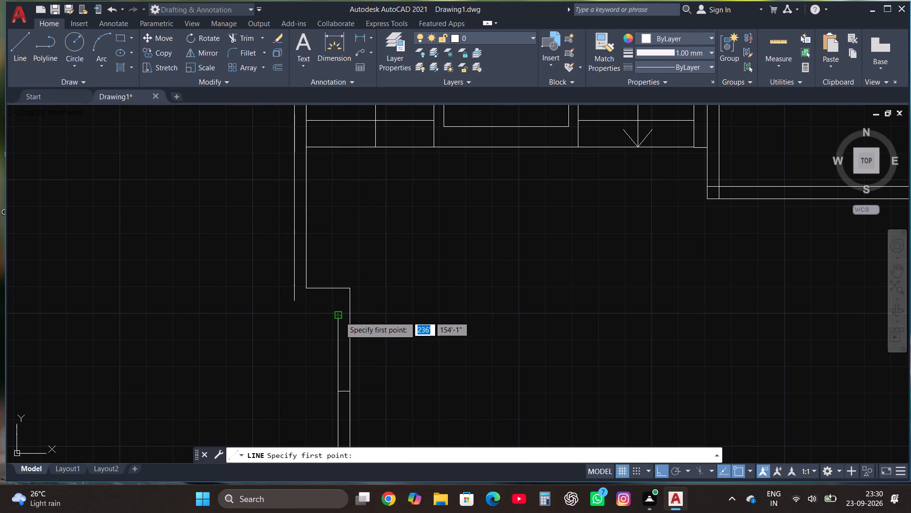
pyautogui.click(339, 301)
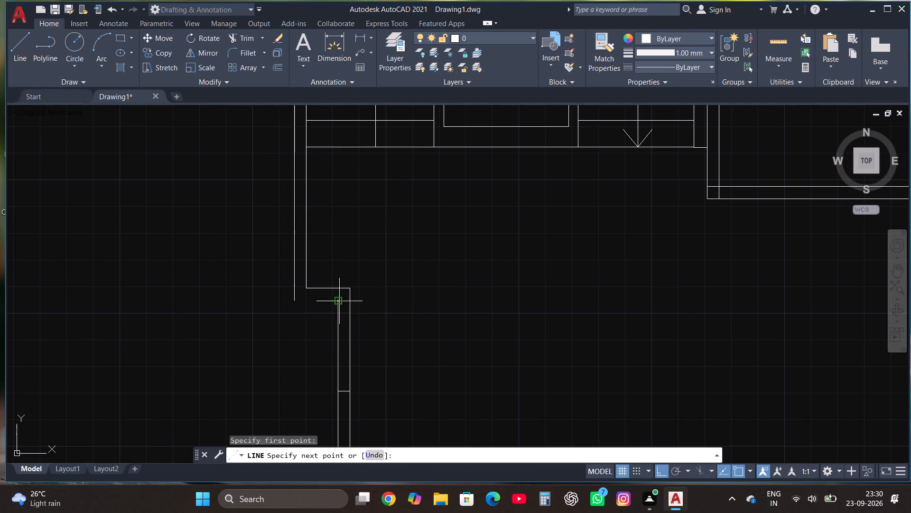
pyautogui.click(323, 301)
pyautogui.press('Escape')
# Shift the short horizontal line below the wall step up by about 1".
pyautogui.scroll(2, 323, 301)
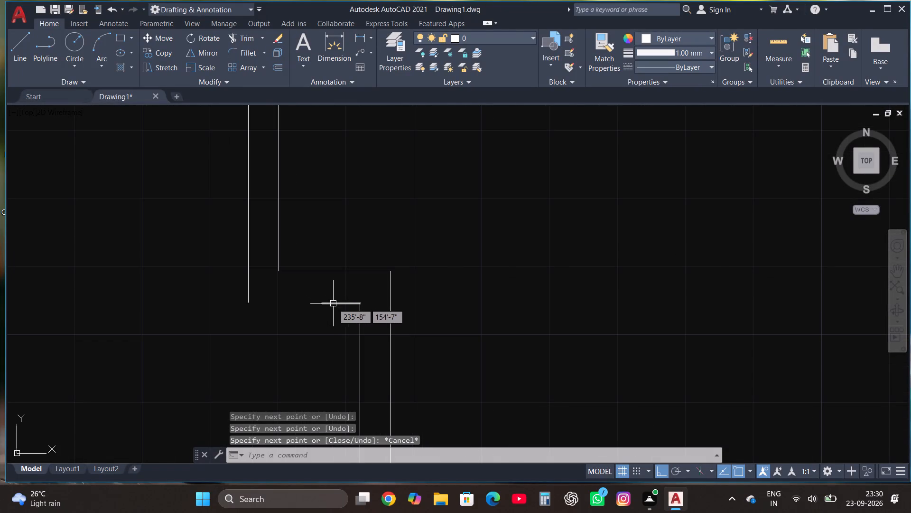
pyautogui.click(334, 304)
pyautogui.click(344, 304)
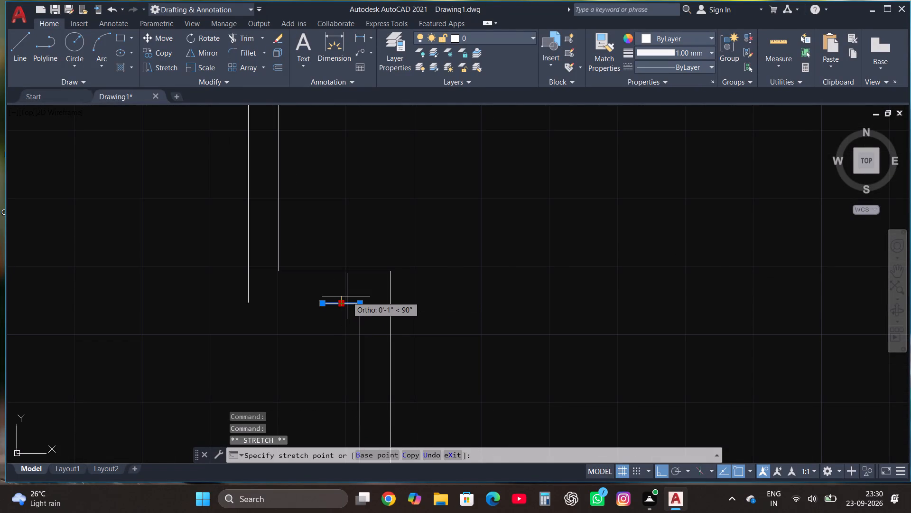
pyautogui.click(347, 296)
pyautogui.press('Escape')
pyautogui.scroll(-1, 358, 333)
pyautogui.scroll(1, 359, 330)
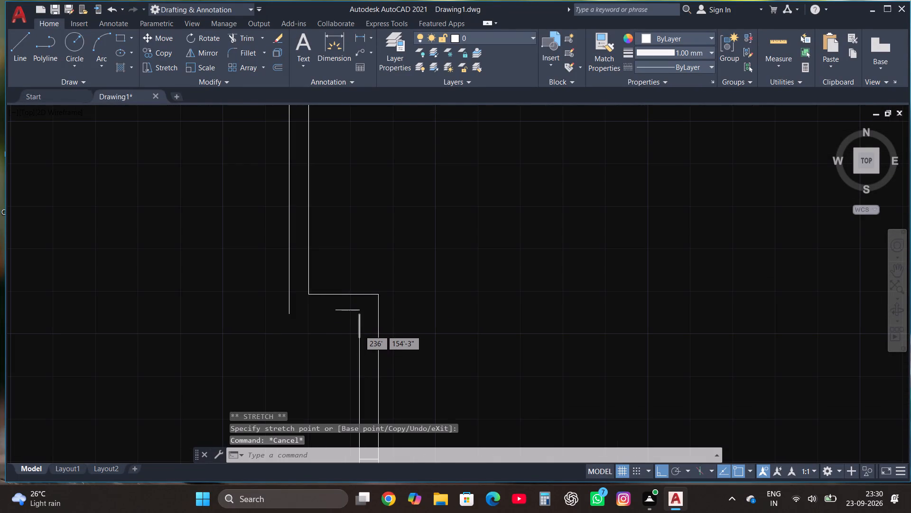
# Fillet the short horizontal line with the staircase wall's outer line and the lower partition's outer line to close the stepped wall's corners.
pyautogui.click(241, 57)
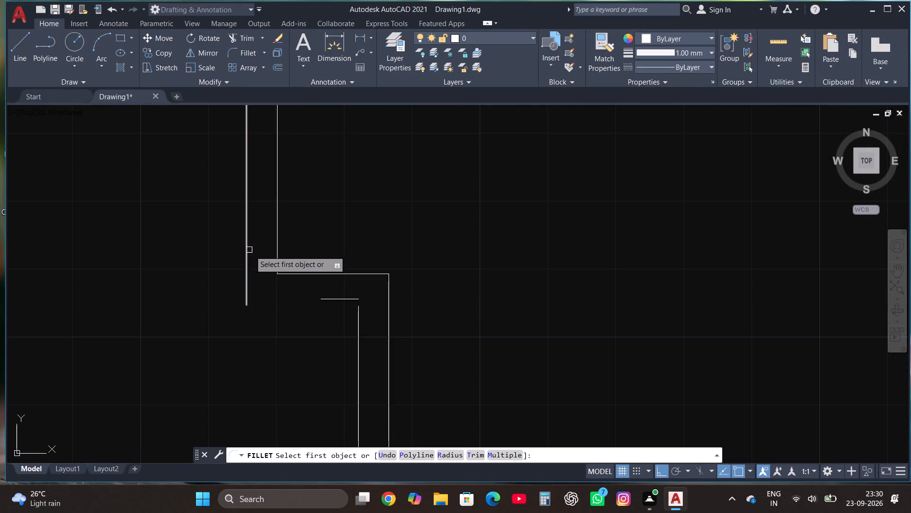
pyautogui.click(245, 254)
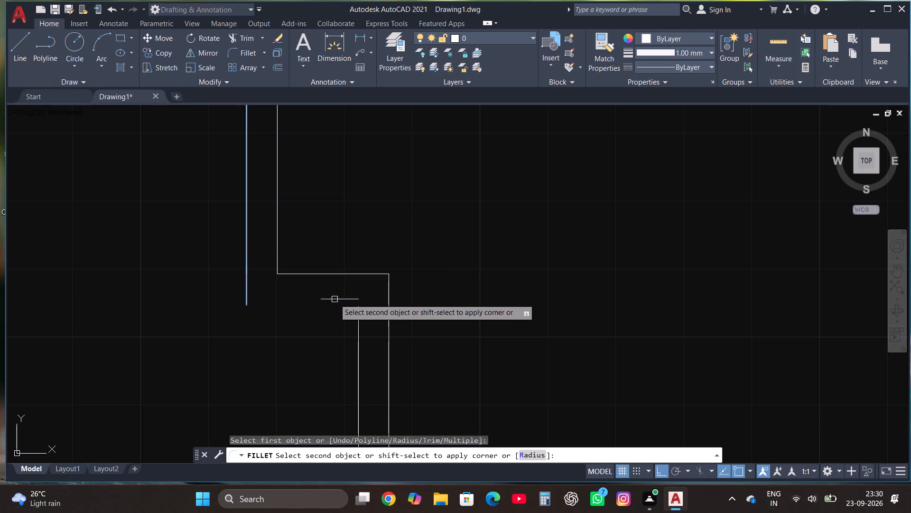
pyautogui.click(335, 298)
pyautogui.click(244, 52)
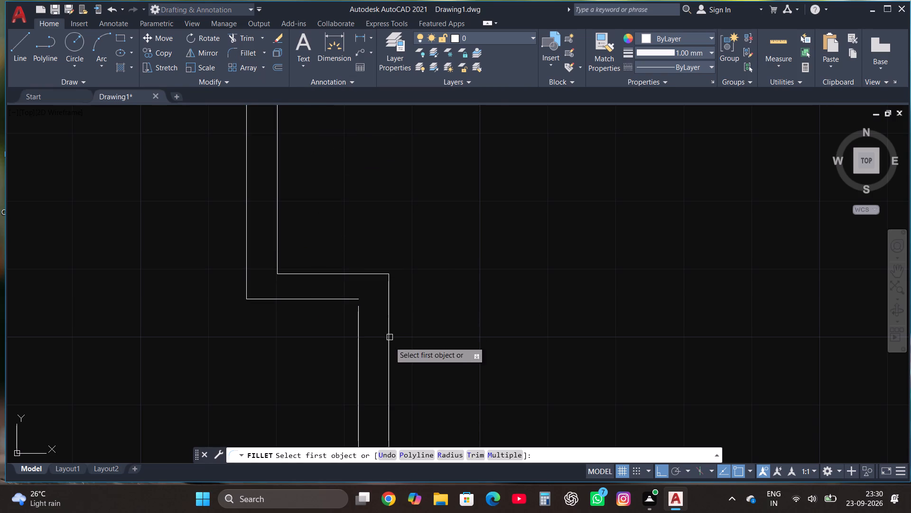
pyautogui.click(362, 343)
pyautogui.click(359, 340)
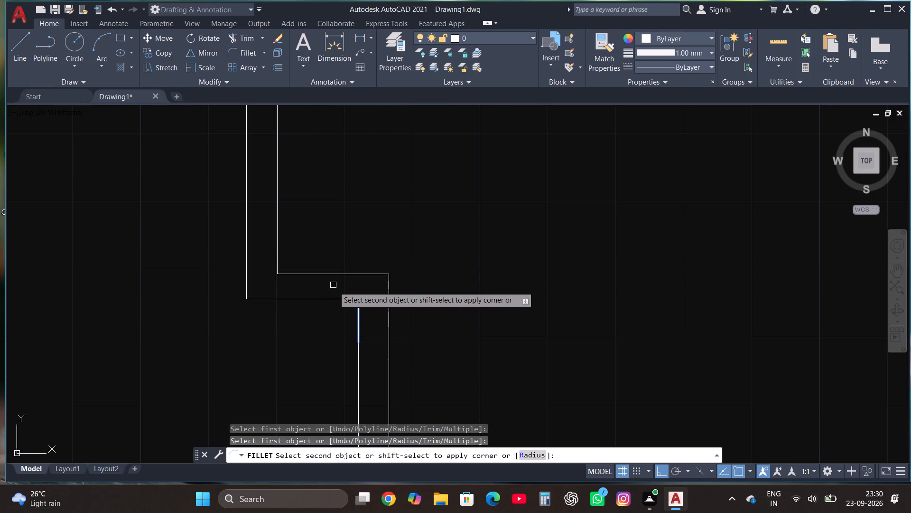
pyautogui.click(338, 300)
pyautogui.press('Escape')
# Copy the door from the wall below the upper-left room onto the short wall just below the staircase wall step.
pyautogui.scroll(-3, 338, 300)
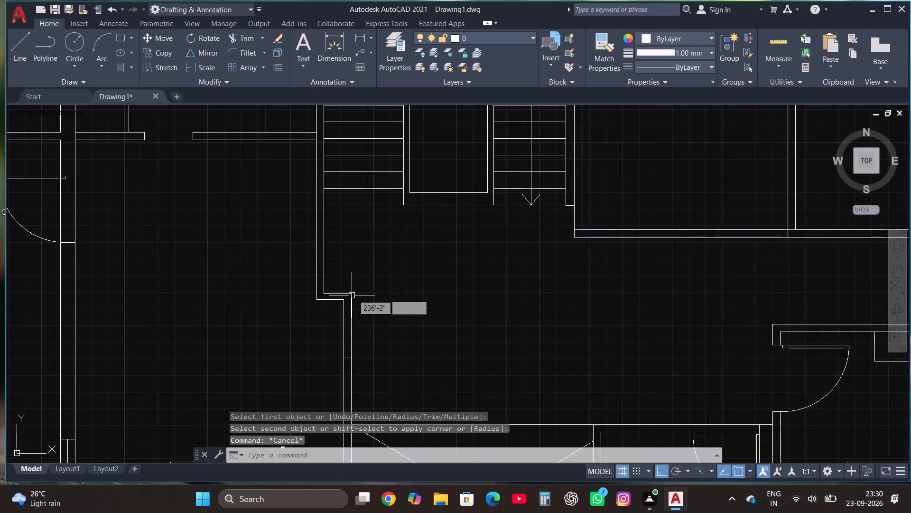
pyautogui.scroll(-2, 354, 294)
pyautogui.scroll(-1, 407, 340)
pyautogui.scroll(-1, 477, 331)
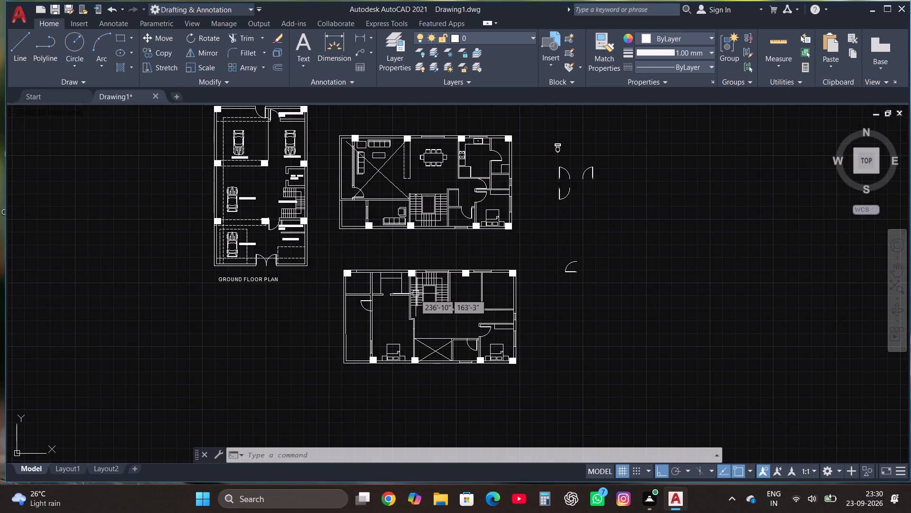
pyautogui.scroll(2, 393, 295)
pyautogui.click(308, 315)
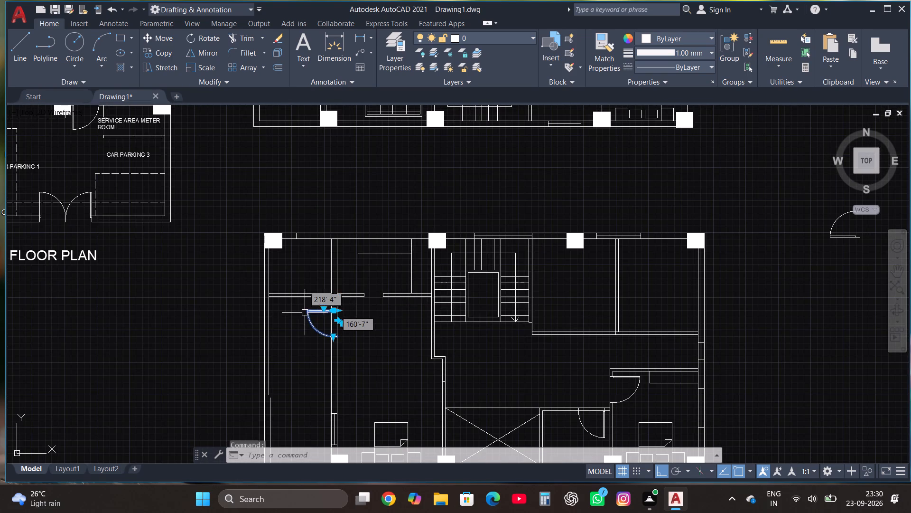
pyautogui.click(167, 51)
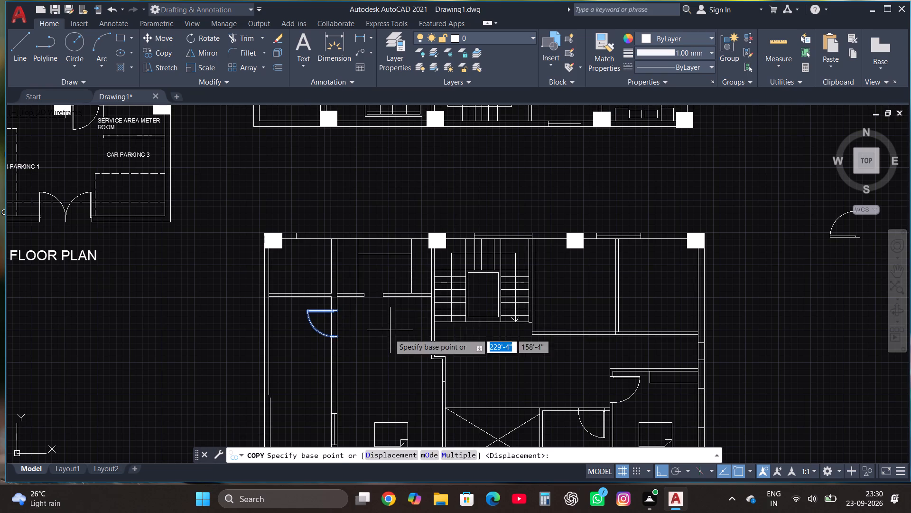
pyautogui.click(336, 310)
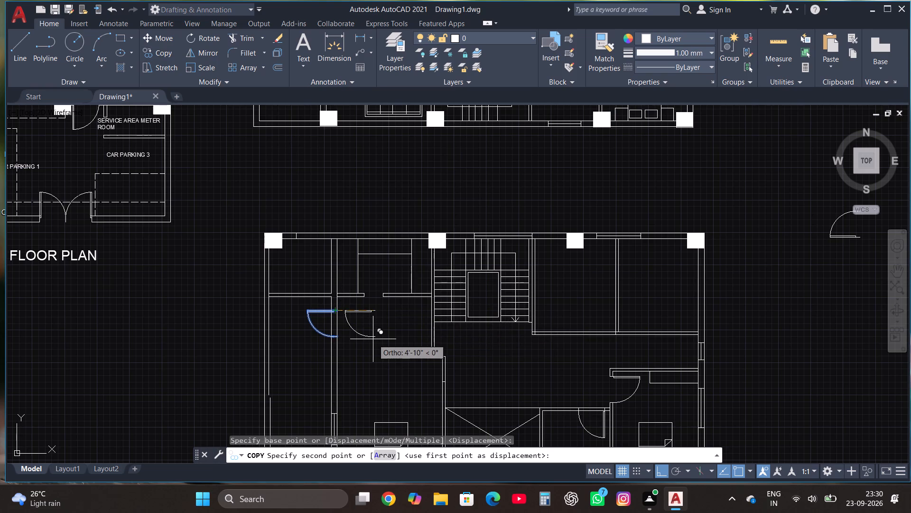
pyautogui.press('F8')
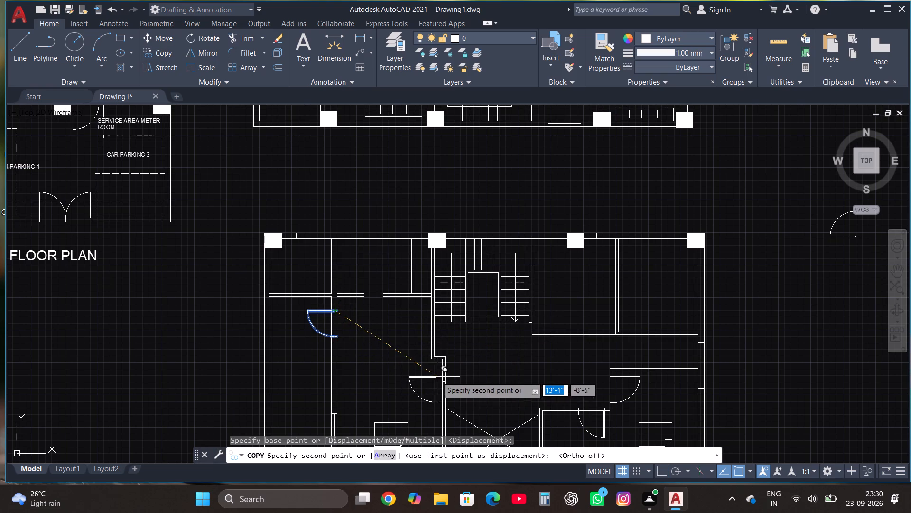
pyautogui.scroll(1, 443, 369)
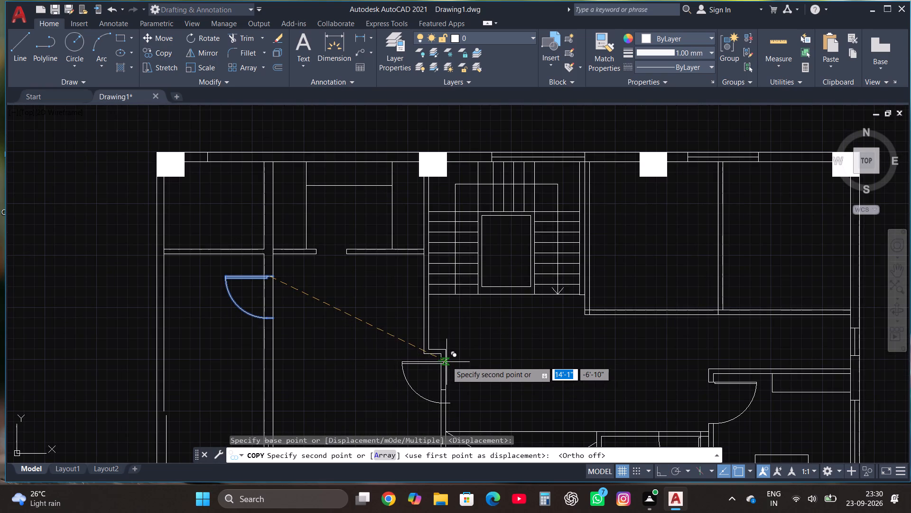
pyautogui.click(446, 361)
# Move the copied door horizontally so its jamb end meets the bedroom-side face of the stepped wall.
pyautogui.scroll(1, 466, 406)
pyautogui.moveTo(397, 350); pyautogui.dragTo(397, 350)
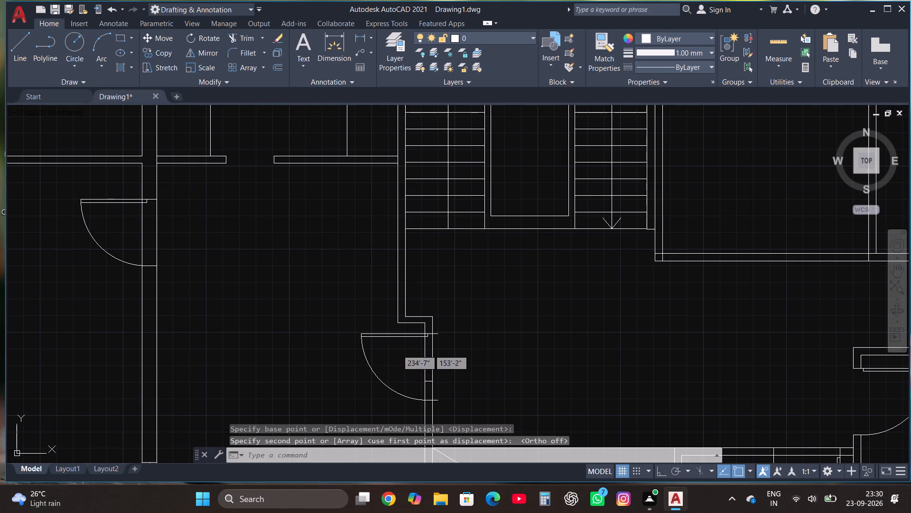
pyautogui.moveTo(397, 350); pyautogui.dragTo(395, 345)
pyautogui.click(378, 322)
pyautogui.click(166, 35)
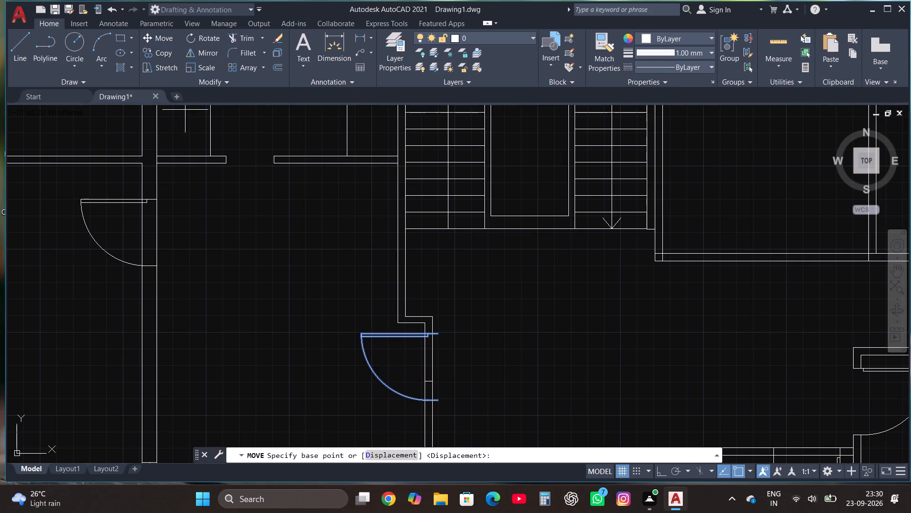
pyautogui.scroll(1, 434, 330)
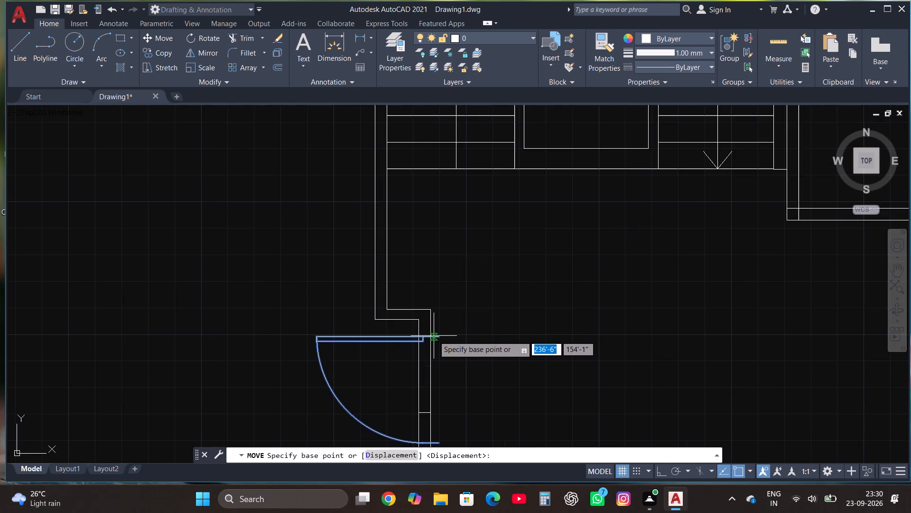
pyautogui.click(437, 337)
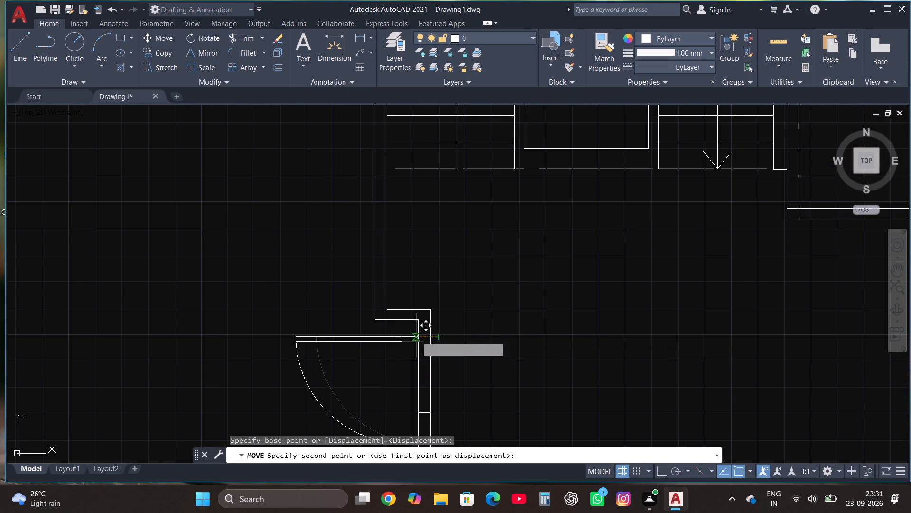
pyautogui.click(418, 338)
pyautogui.scroll(-1, 437, 317)
# Delete the short line crossing the partition within the new door's opening.
pyautogui.scroll(1, 436, 375)
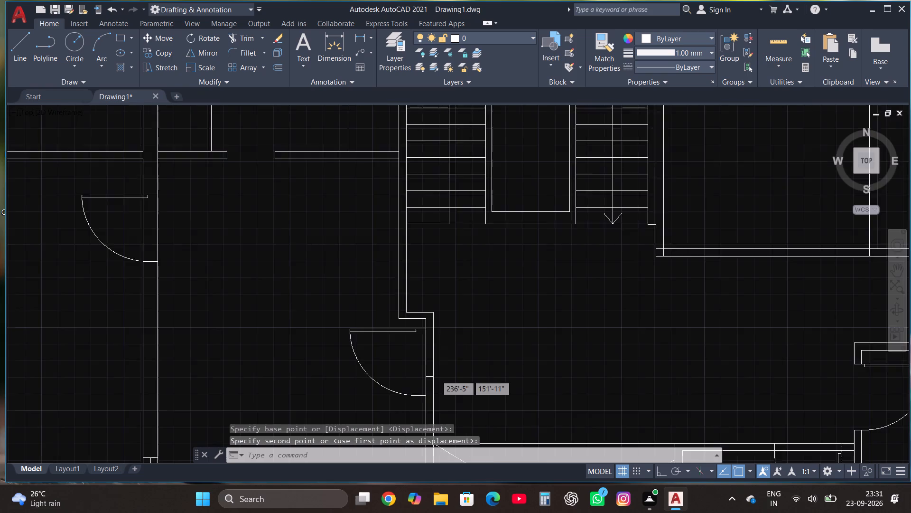
pyautogui.scroll(1, 437, 376)
pyautogui.click(420, 381)
pyautogui.press('Delete')
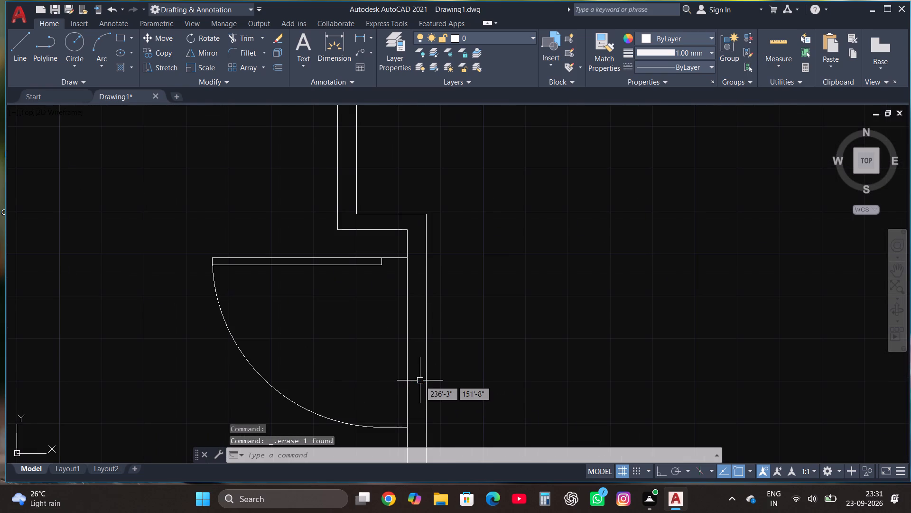
# Trim both partition wall lines across the new door's width to open the doorway.
pyautogui.click(240, 41)
pyautogui.click(325, 366)
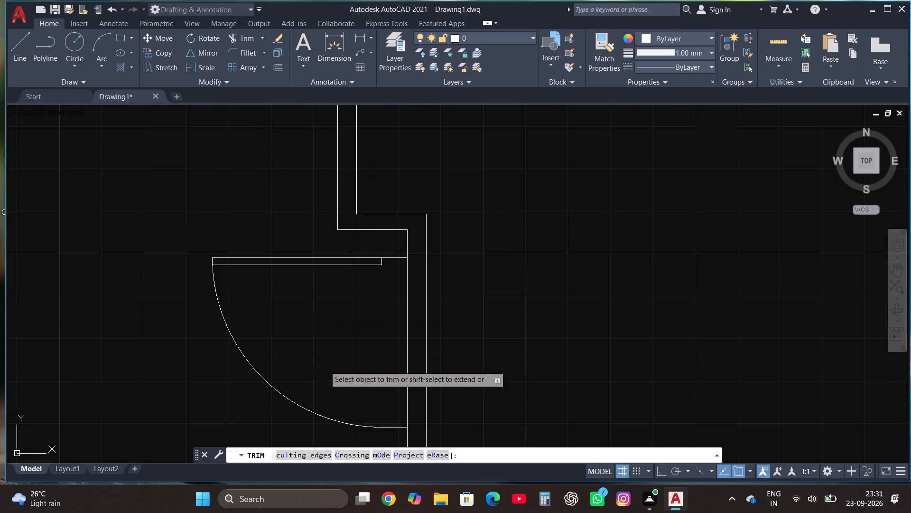
pyautogui.click(479, 355)
pyautogui.click(427, 399)
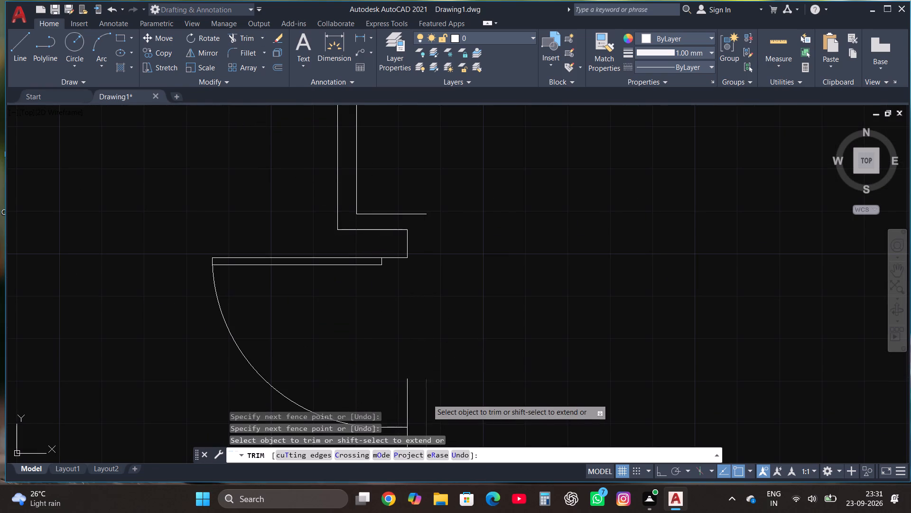
pyautogui.click(409, 399)
pyautogui.scroll(-2, 409, 301)
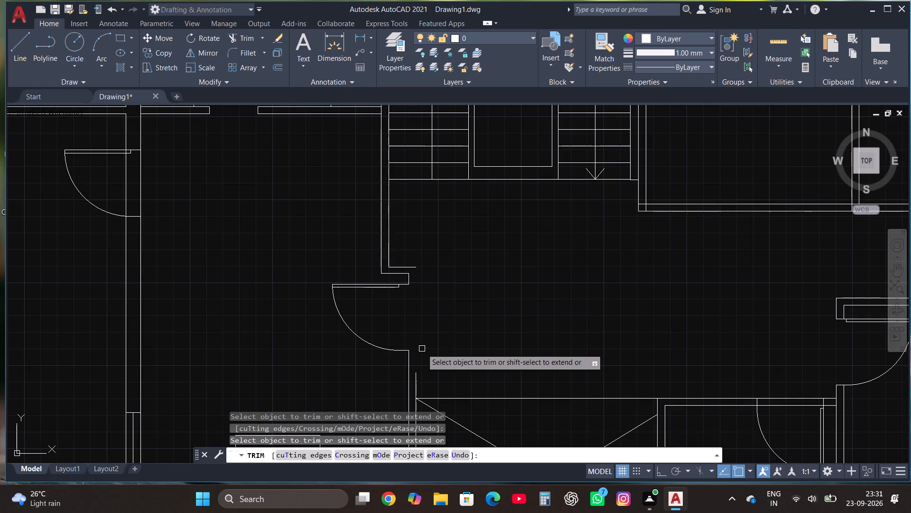
pyautogui.press('Escape')
# Draw a line from the trimmed outer wall face up to the door's lower end and 4" across to close the jamb.
pyautogui.scroll(1, 427, 353)
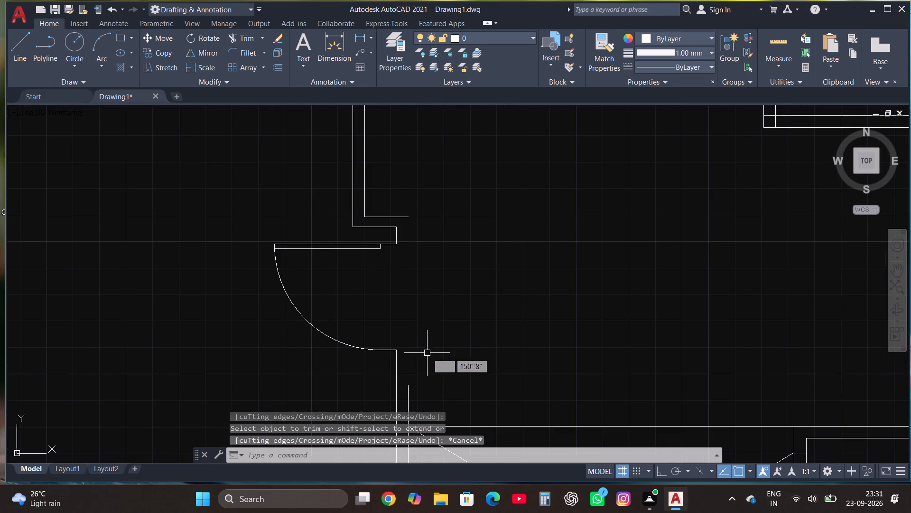
pyautogui.click(26, 45)
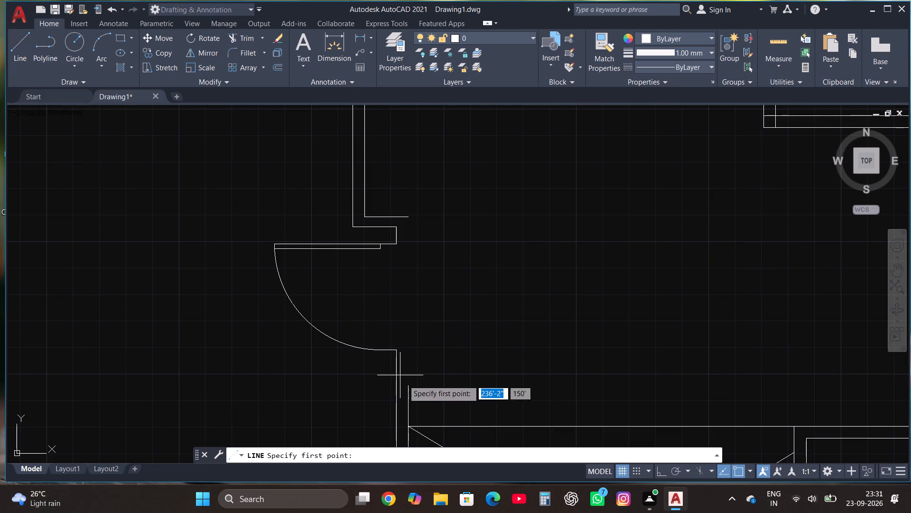
pyautogui.click(408, 384)
pyautogui.scroll(2, 408, 364)
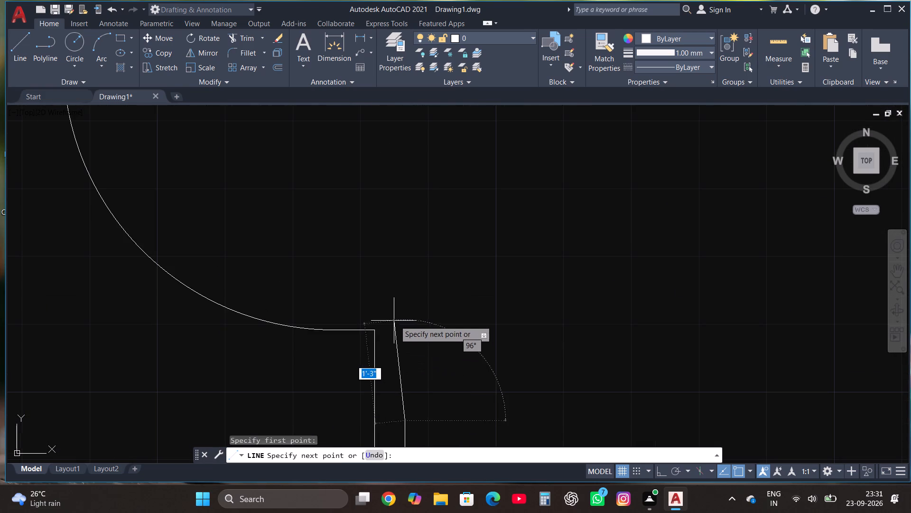
pyautogui.press('F8')
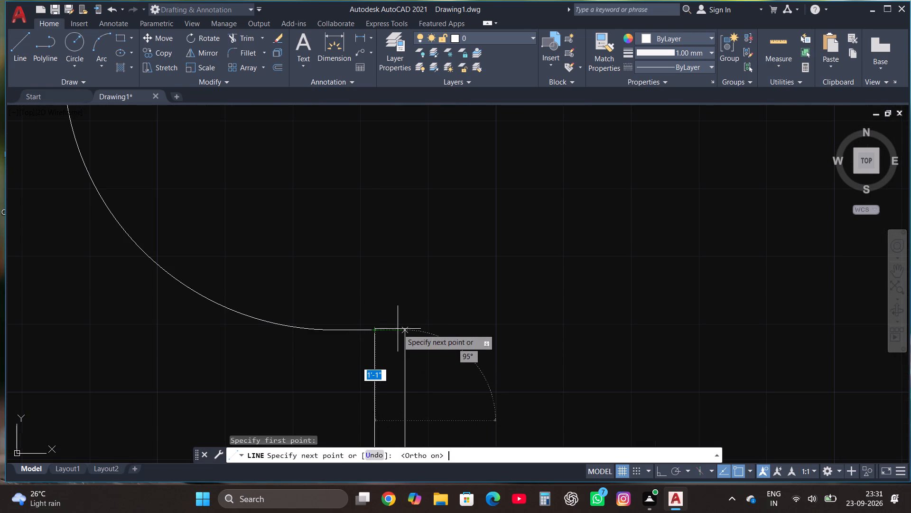
pyautogui.click(401, 331)
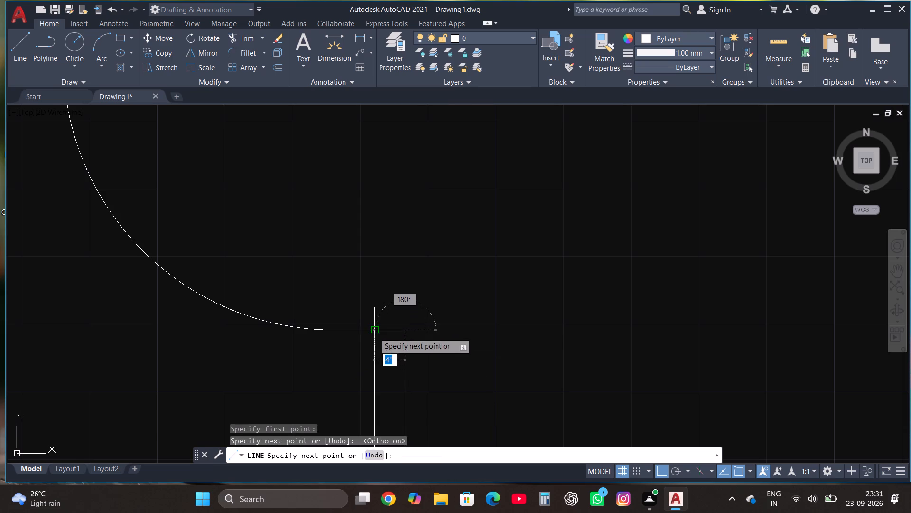
pyautogui.click(372, 332)
pyautogui.press('Escape')
# Draw a line from the wall step's outer corner down to the door leaf's level and 4" across to close the upper jamb.
pyautogui.scroll(-4, 390, 370)
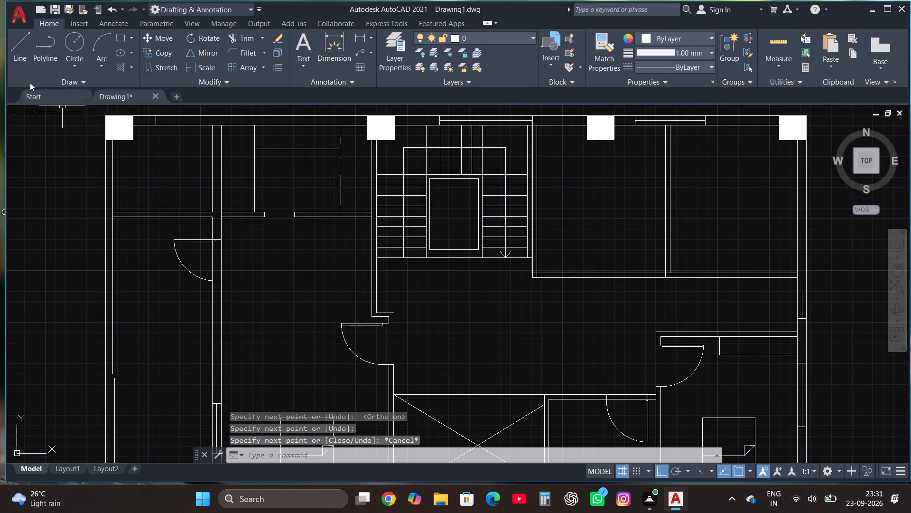
pyautogui.click(23, 57)
pyautogui.scroll(3, 402, 308)
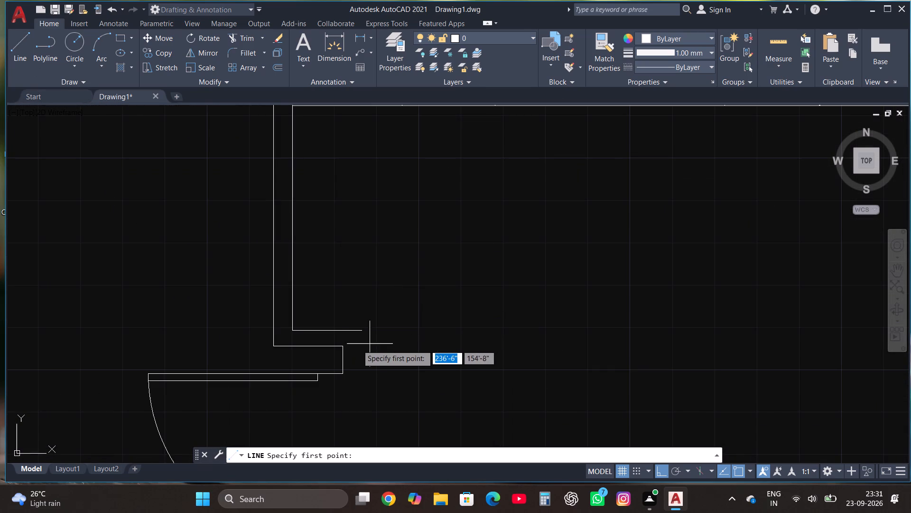
pyautogui.click(360, 332)
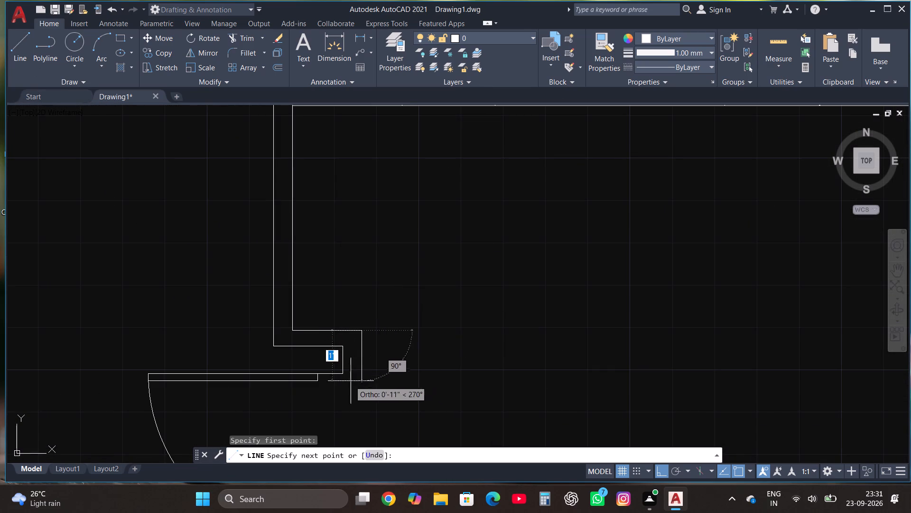
pyautogui.click(358, 373)
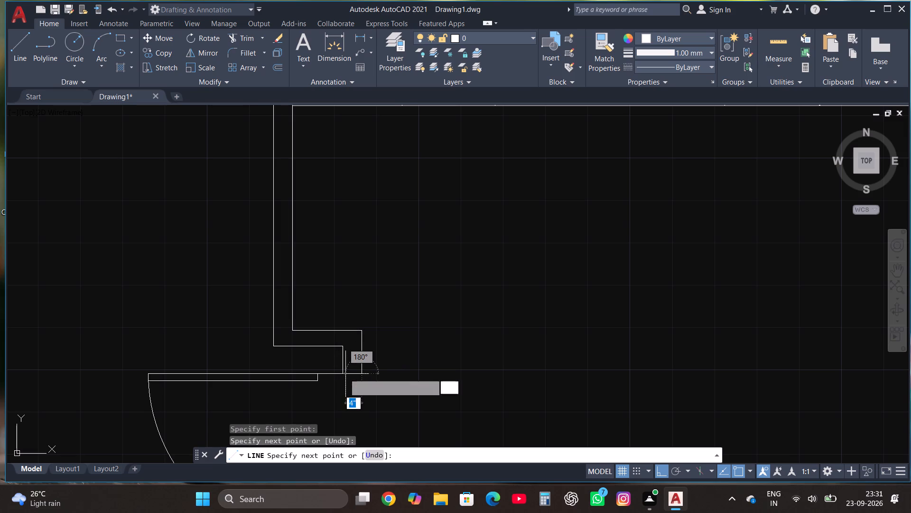
pyautogui.click(342, 375)
pyautogui.press('Escape')
# Mirror the lower-right bedroom door upward about the top line of that bedroom's upper wall, keeping the original door.
pyautogui.scroll(-4, 342, 375)
pyautogui.scroll(-1, 461, 303)
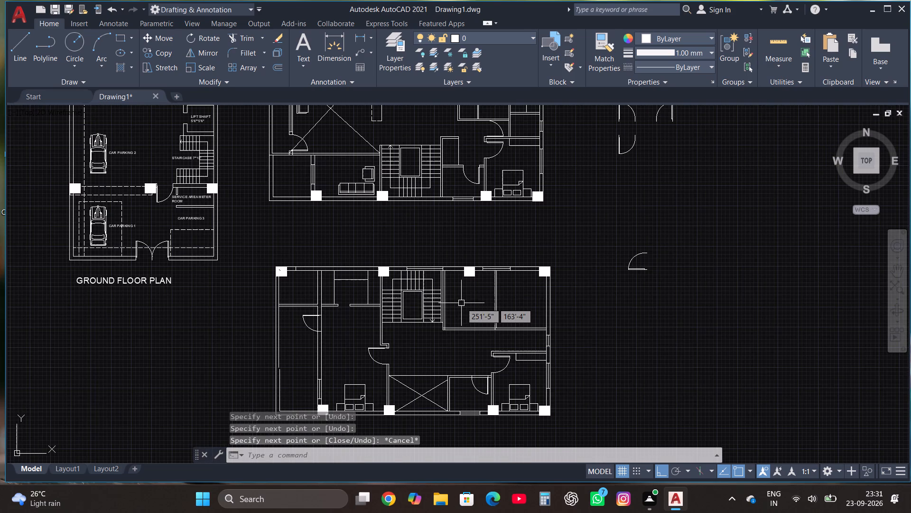
pyautogui.scroll(1, 366, 309)
pyautogui.scroll(-1, 364, 315)
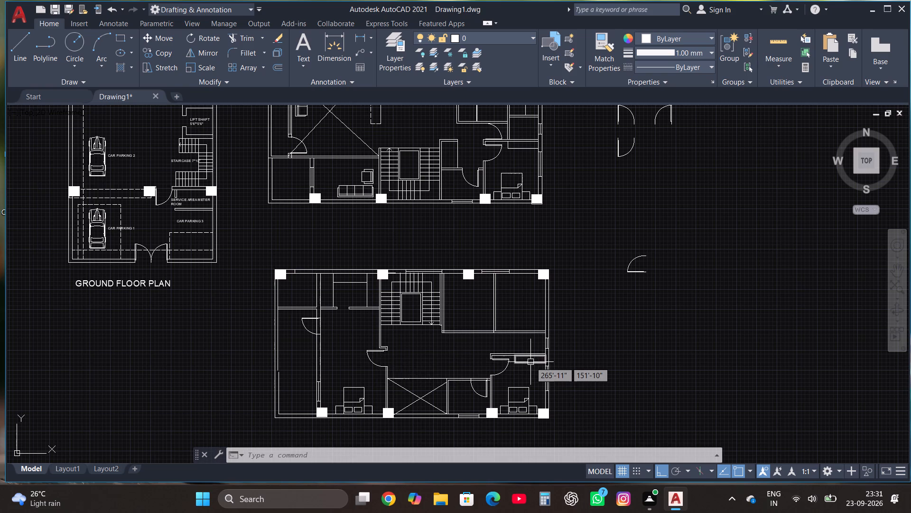
pyautogui.scroll(2, 530, 361)
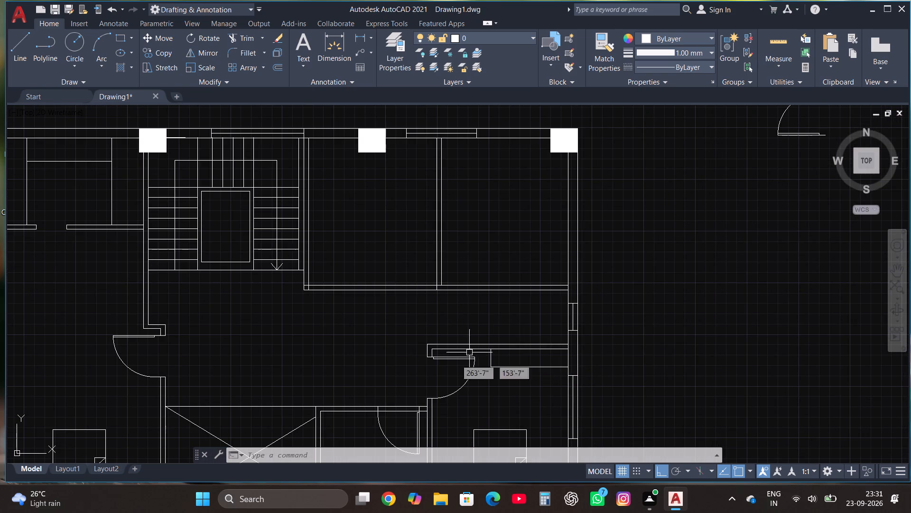
pyautogui.click(449, 358)
pyautogui.click(205, 53)
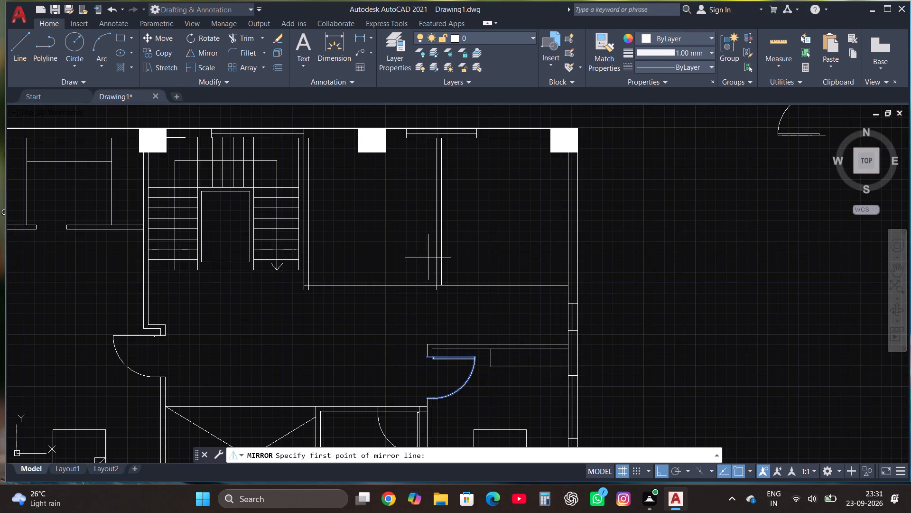
pyautogui.click(440, 346)
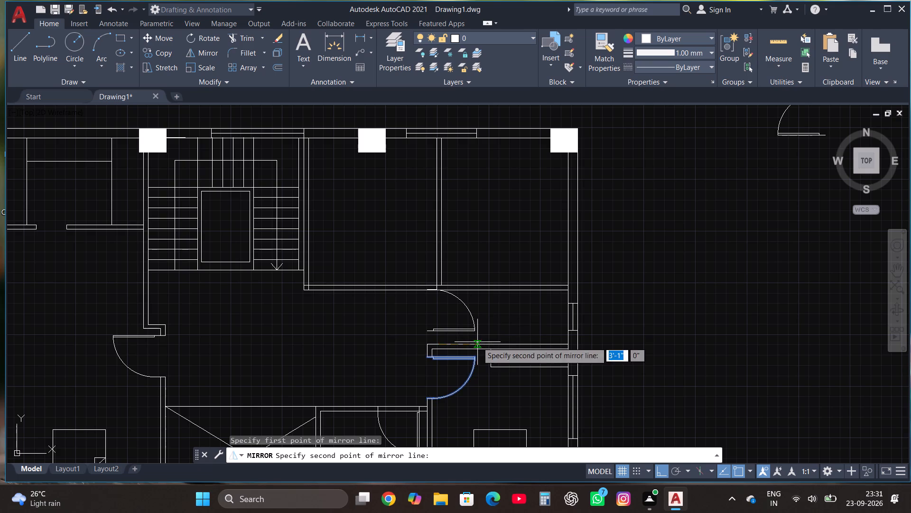
pyautogui.click(477, 342)
pyautogui.moveTo(509, 386); pyautogui.dragTo(477, 342)
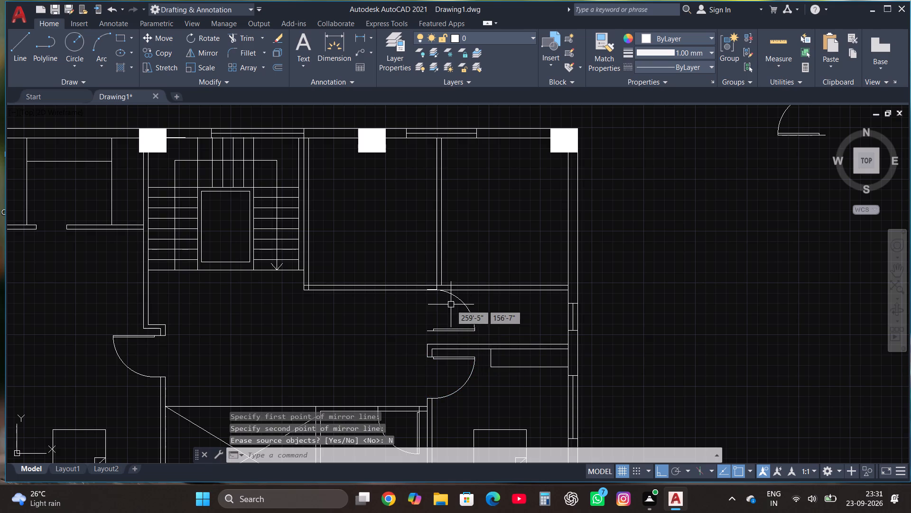
# Move the mirrored door about 4" down toward the bedroom wall, clear of the upper rooms' wall.
pyautogui.click(454, 331)
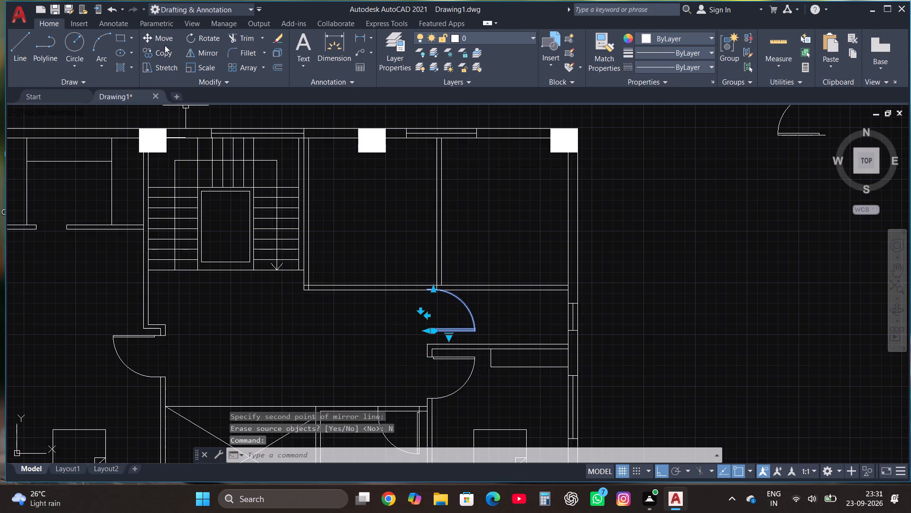
pyautogui.click(165, 41)
pyautogui.scroll(2, 449, 343)
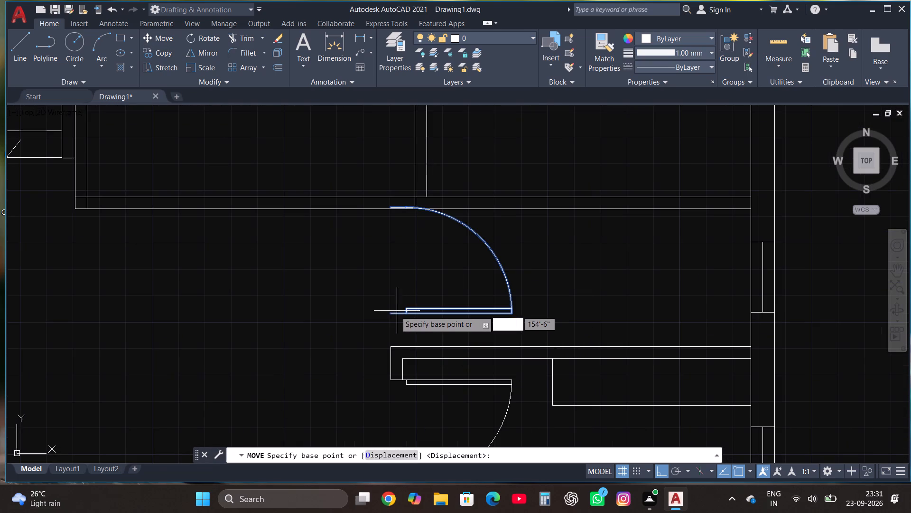
pyautogui.click(392, 314)
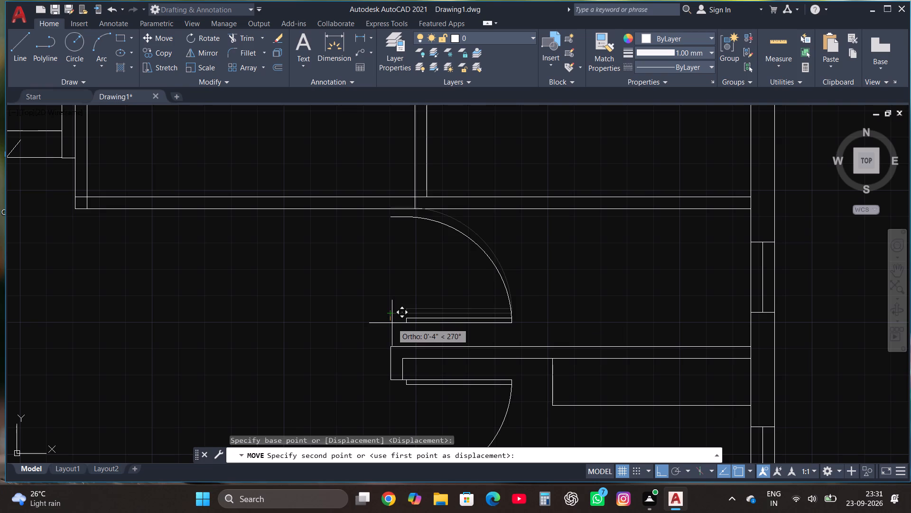
pyautogui.click(392, 323)
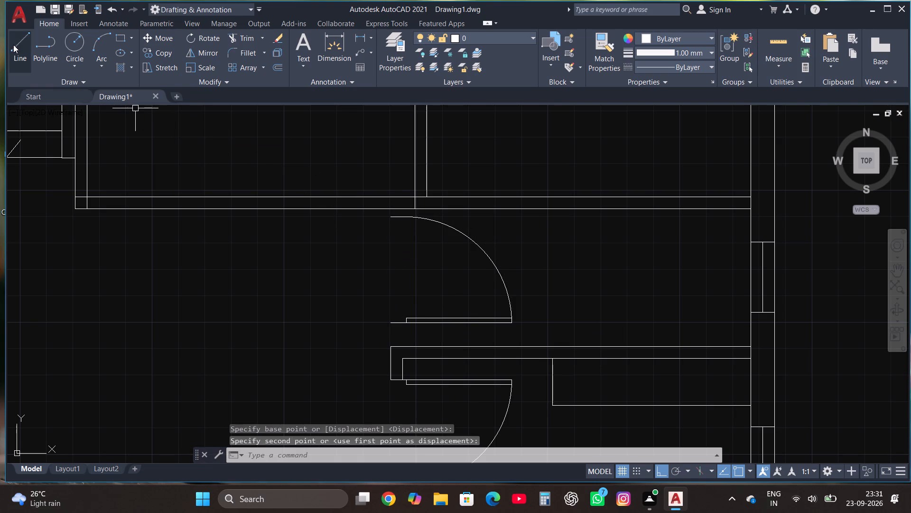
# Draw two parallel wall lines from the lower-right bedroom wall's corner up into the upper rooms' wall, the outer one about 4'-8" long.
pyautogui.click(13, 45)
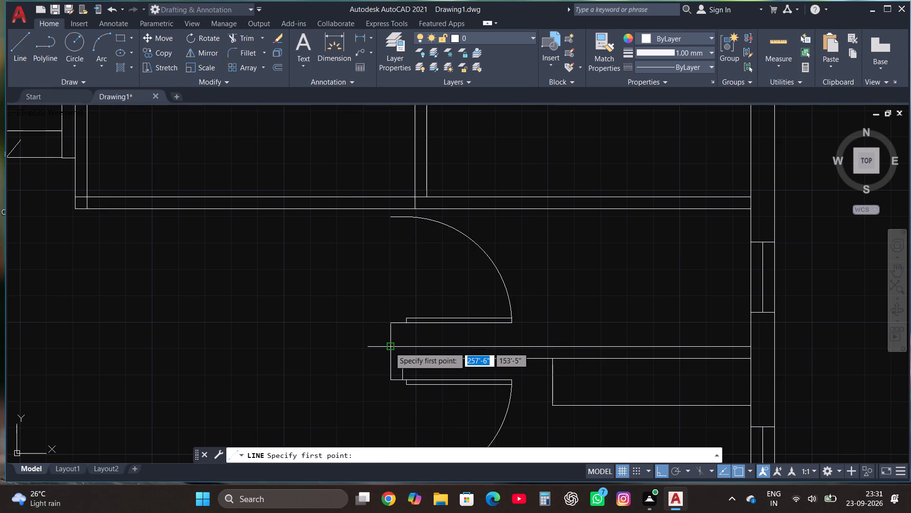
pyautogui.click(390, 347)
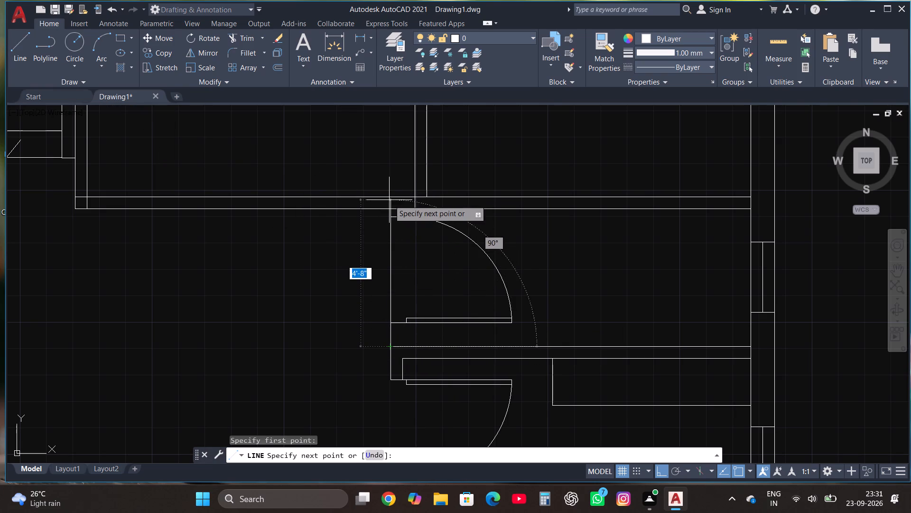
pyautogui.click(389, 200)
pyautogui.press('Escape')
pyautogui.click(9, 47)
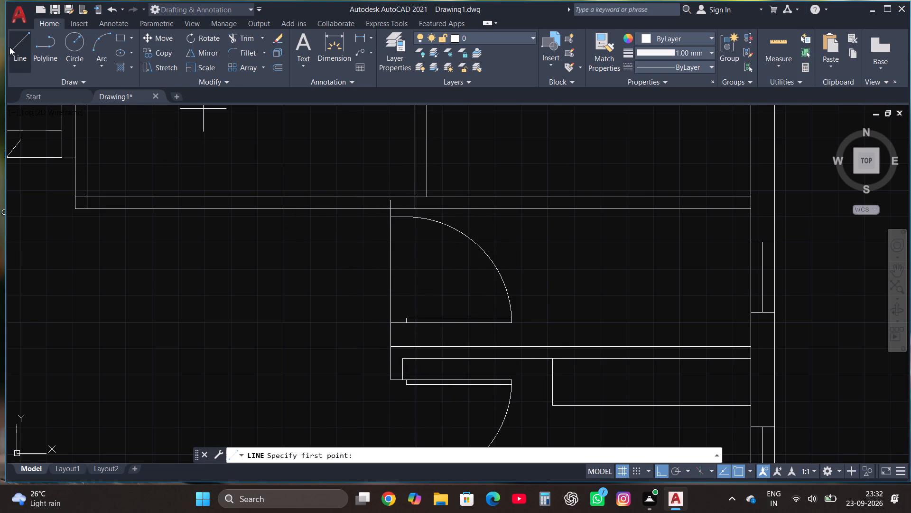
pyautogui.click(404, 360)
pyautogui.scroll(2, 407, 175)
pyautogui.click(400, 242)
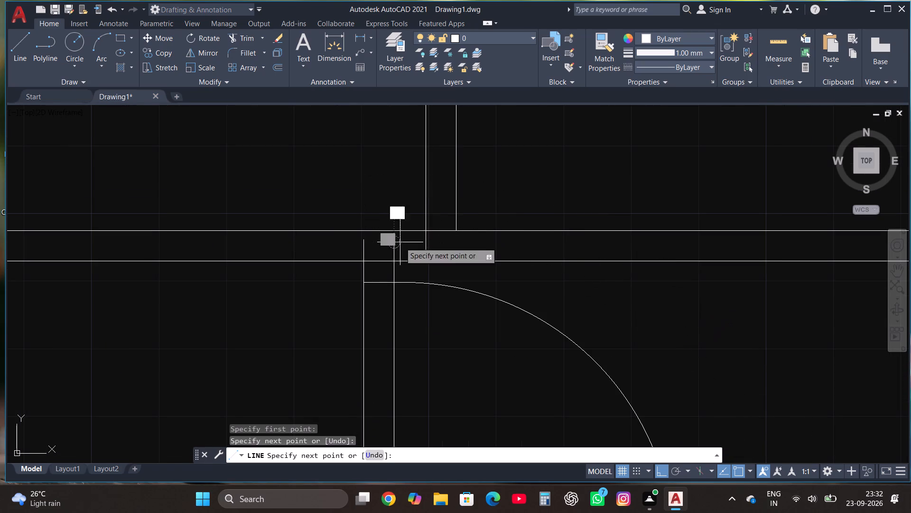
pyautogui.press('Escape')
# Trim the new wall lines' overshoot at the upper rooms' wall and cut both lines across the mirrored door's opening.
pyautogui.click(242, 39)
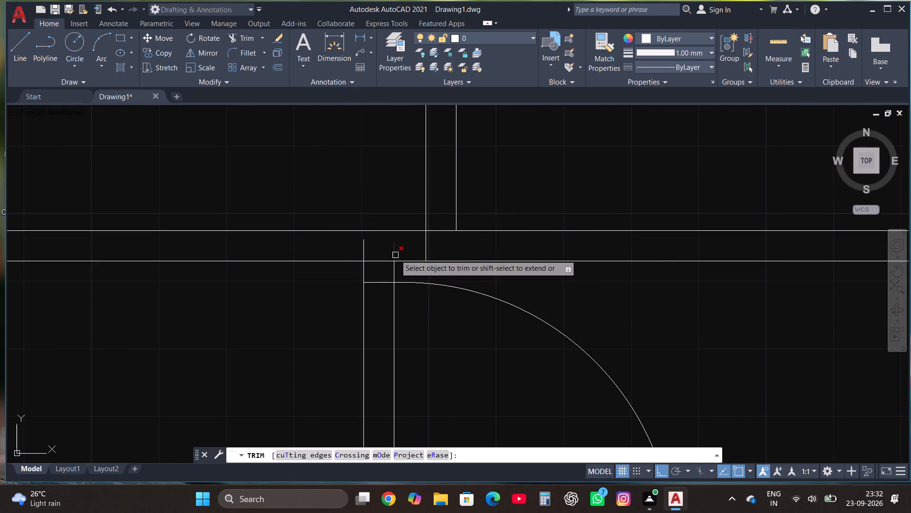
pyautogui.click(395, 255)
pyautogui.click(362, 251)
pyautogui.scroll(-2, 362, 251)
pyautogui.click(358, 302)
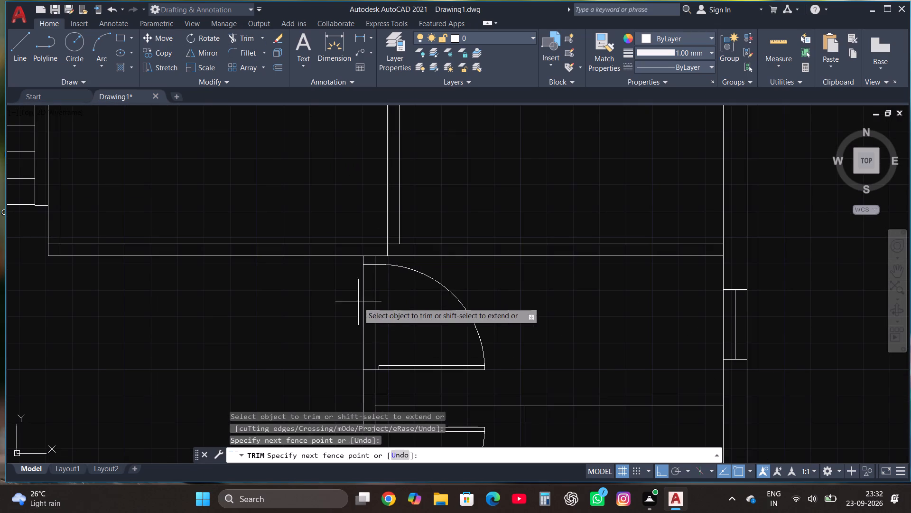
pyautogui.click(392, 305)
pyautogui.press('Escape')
# Delete the mirrored door above the lower-right bedroom's upper wall.
pyautogui.scroll(-1, 392, 305)
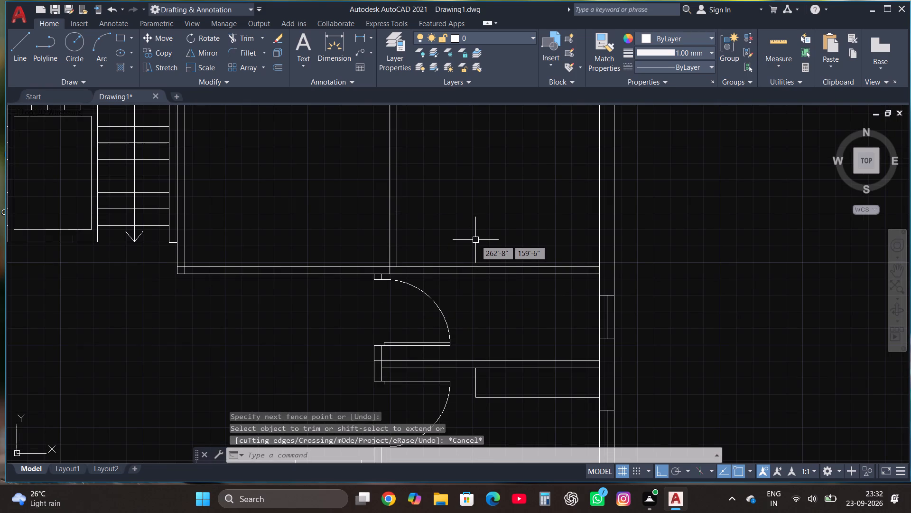
pyautogui.scroll(-2, 475, 240)
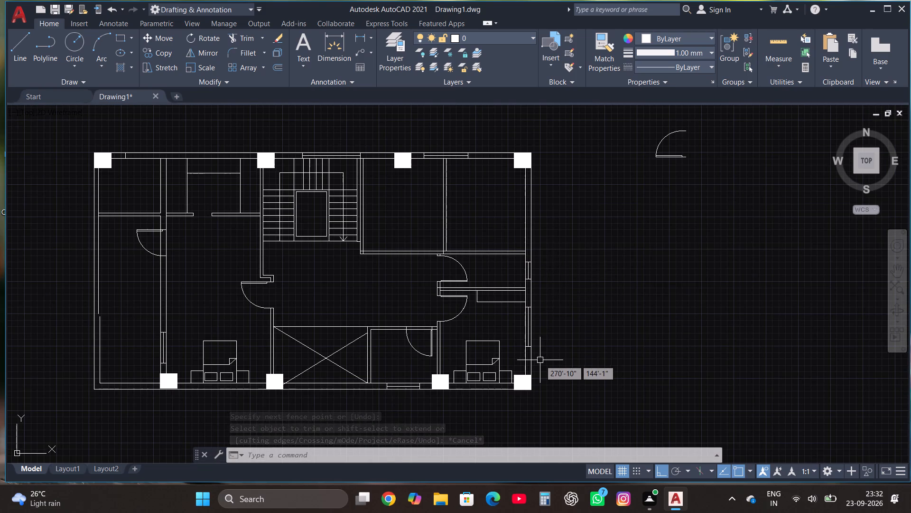
pyautogui.scroll(-1, 545, 378)
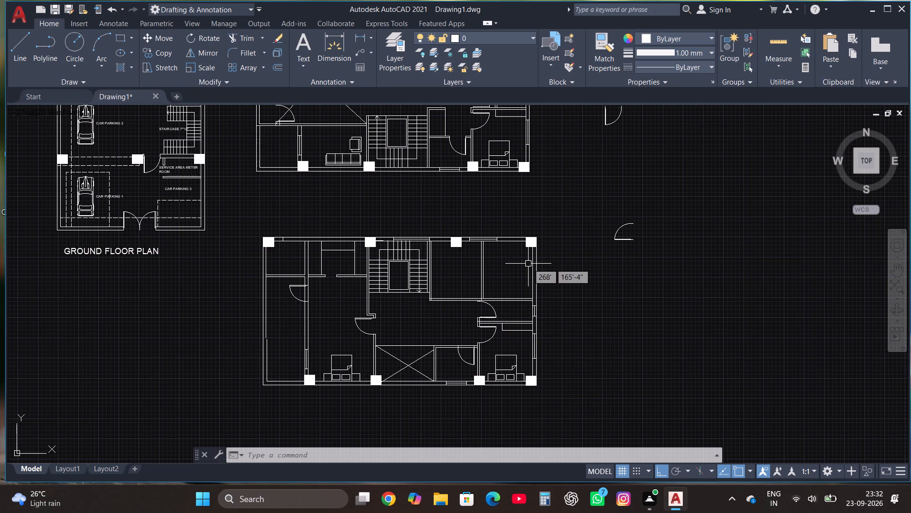
pyautogui.scroll(1, 511, 300)
pyautogui.click(487, 316)
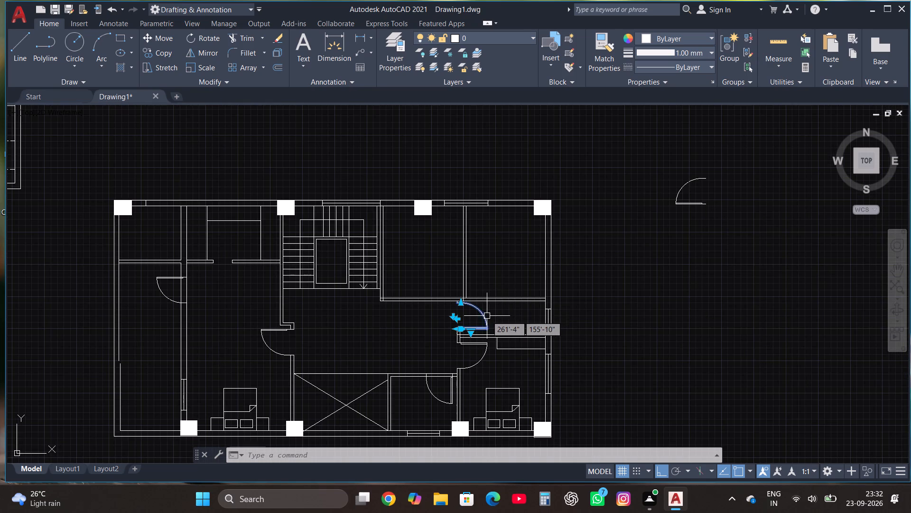
pyautogui.press('Delete')
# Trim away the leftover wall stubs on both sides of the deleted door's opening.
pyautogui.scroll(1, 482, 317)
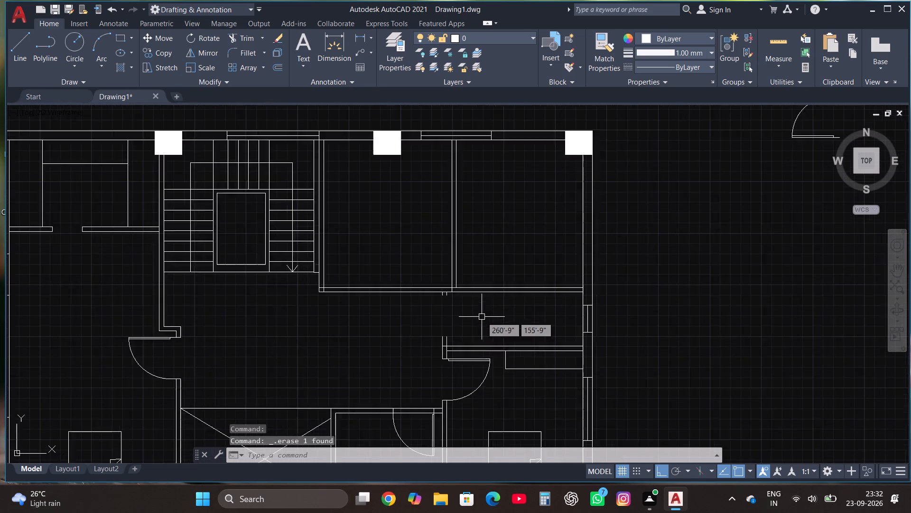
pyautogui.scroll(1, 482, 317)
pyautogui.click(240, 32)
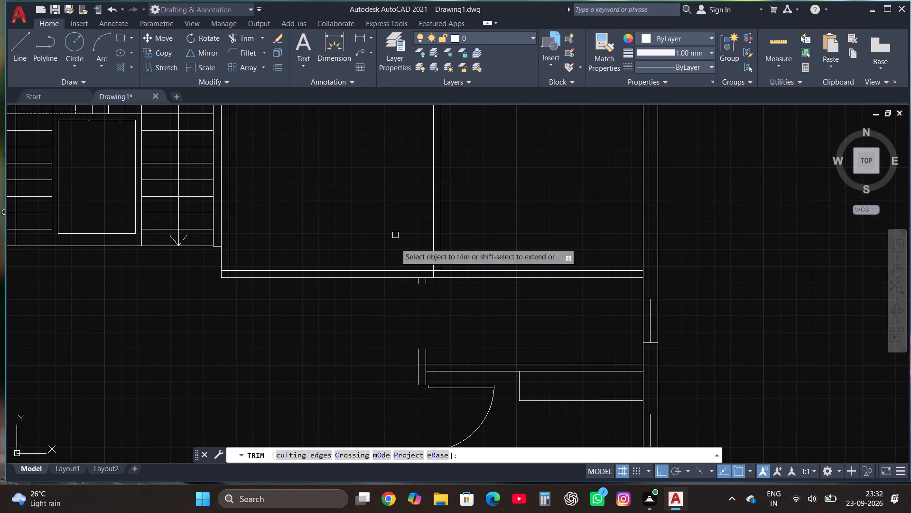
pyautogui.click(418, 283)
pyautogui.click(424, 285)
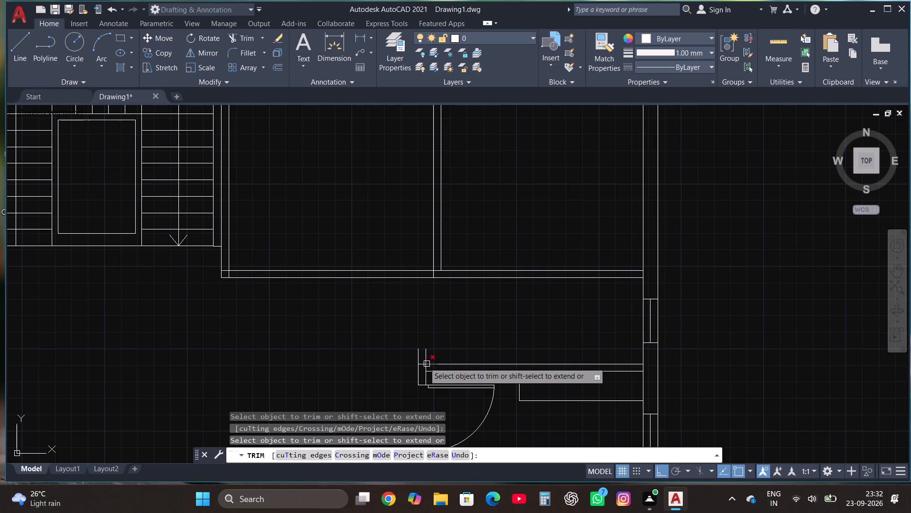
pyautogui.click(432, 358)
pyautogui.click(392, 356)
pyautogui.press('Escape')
# Move a spare door from beside the middle plan onto the lower wall of the upper-right room, next to the partition.
pyautogui.scroll(-1, 482, 306)
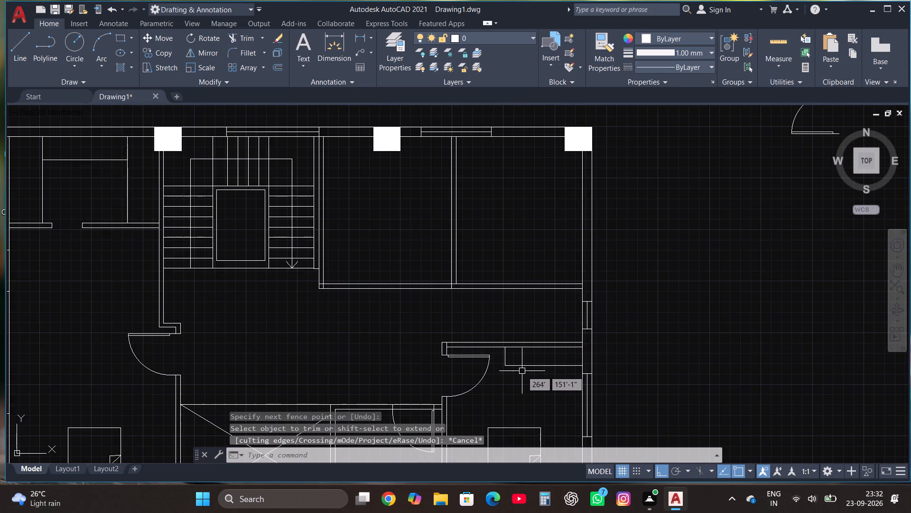
pyautogui.scroll(-2, 494, 391)
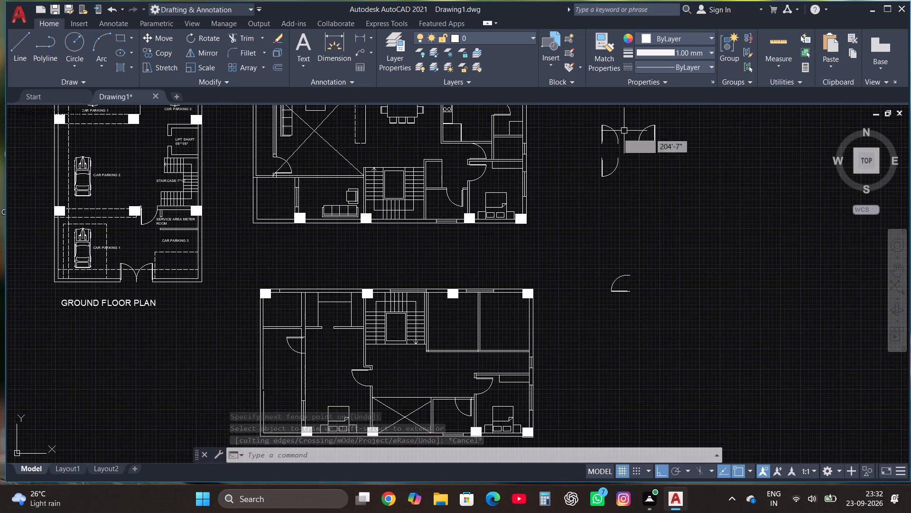
pyautogui.click(602, 134)
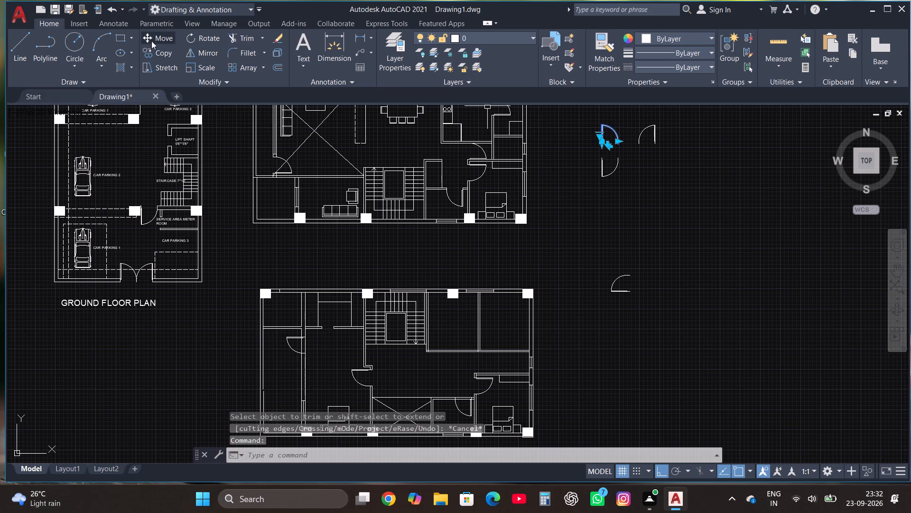
pyautogui.click(151, 41)
pyautogui.click(603, 144)
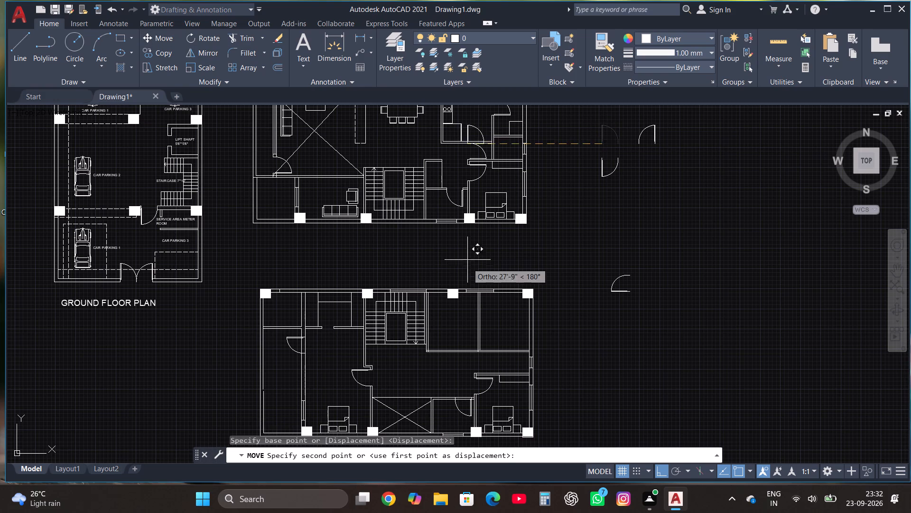
pyautogui.press('F8')
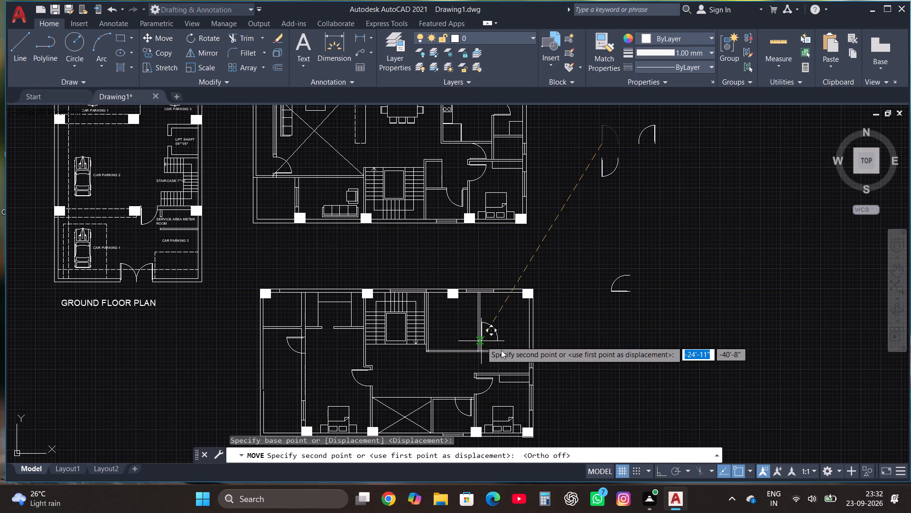
pyautogui.scroll(1, 514, 363)
pyautogui.click(465, 343)
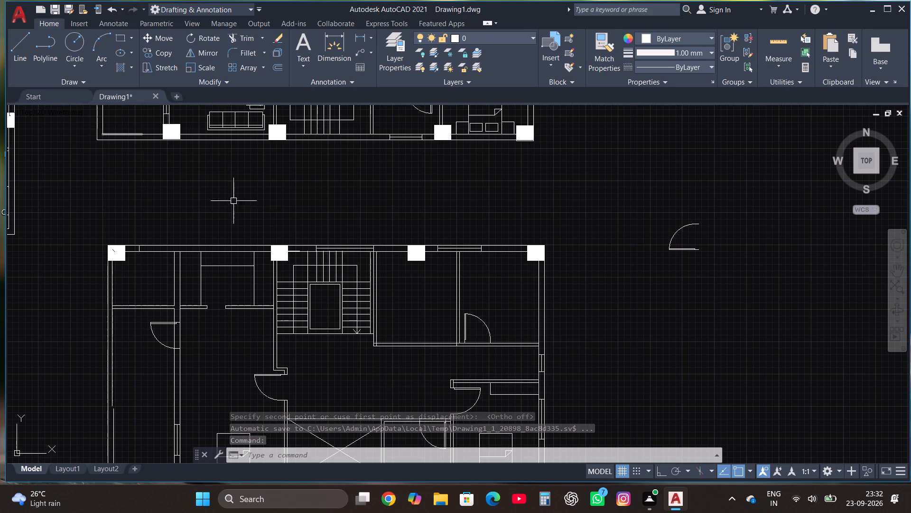
# Draw a short vertical line down across the lower wall of the room beside the staircase, near its left corner.
pyautogui.scroll(1, 371, 339)
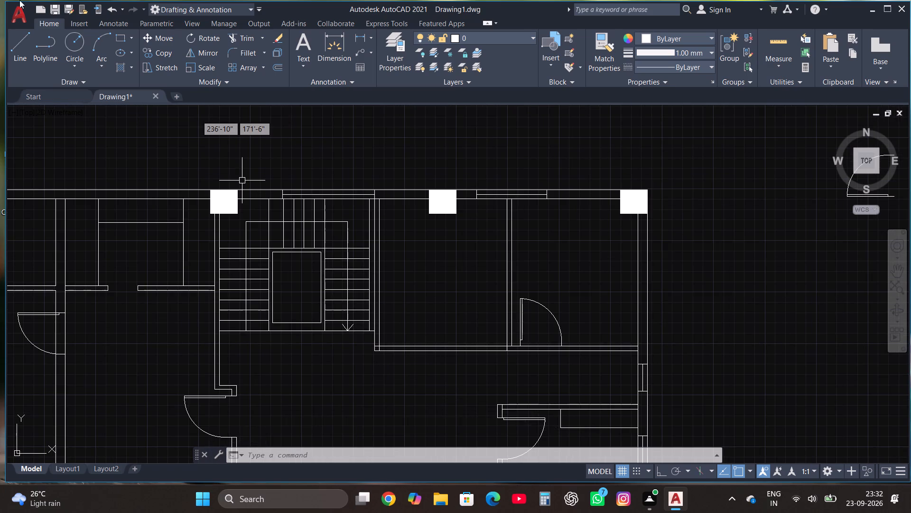
pyautogui.click(21, 47)
pyautogui.scroll(-2, 325, 269)
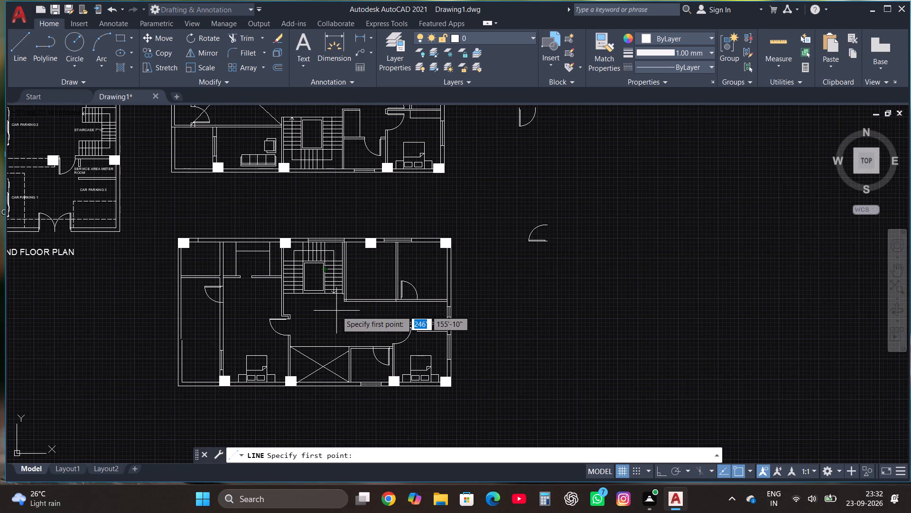
pyautogui.scroll(2, 357, 310)
pyautogui.click(361, 286)
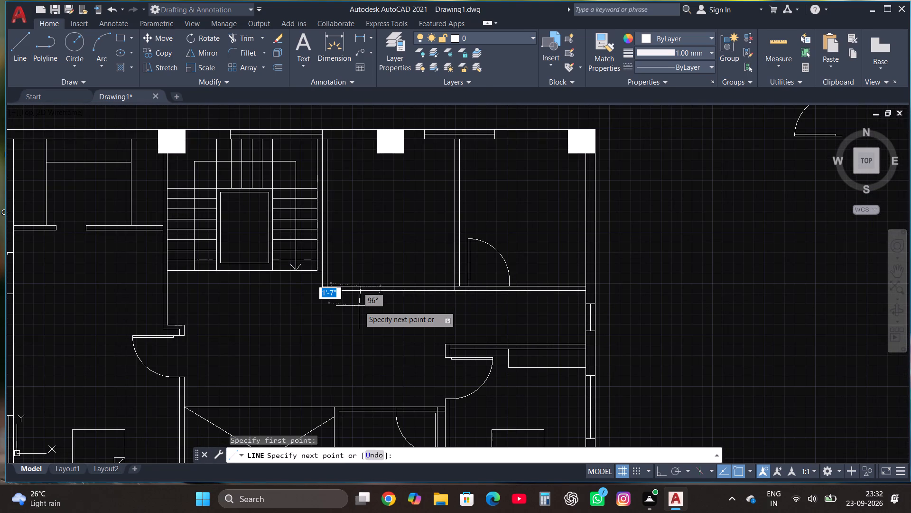
pyautogui.press('F8')
pyautogui.click(359, 306)
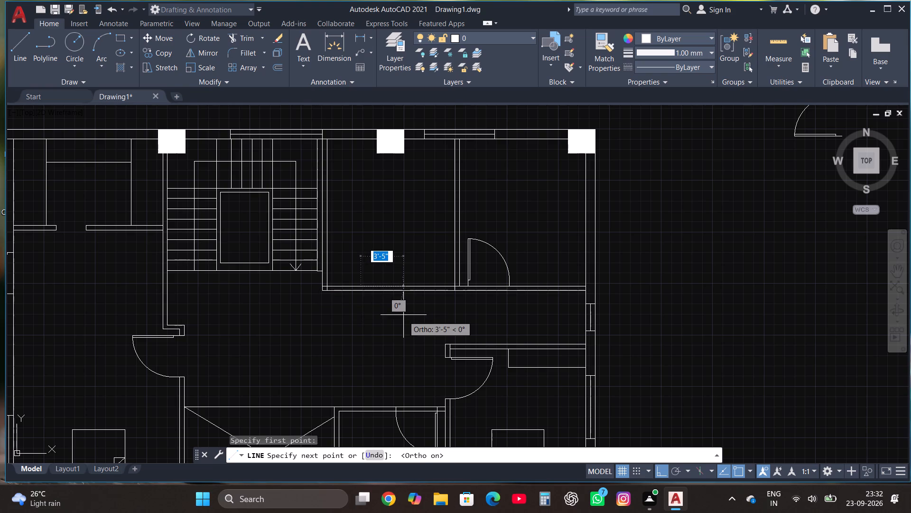
pyautogui.click(366, 312)
pyautogui.press('Escape')
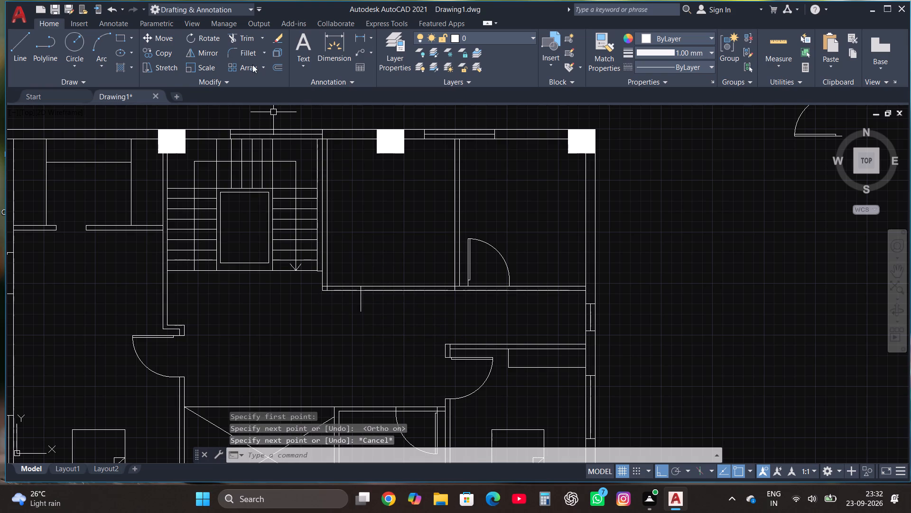
# Trim the short line below the wall and remove the lower wall from that line to the partition, leaving an opening.
pyautogui.click(248, 31)
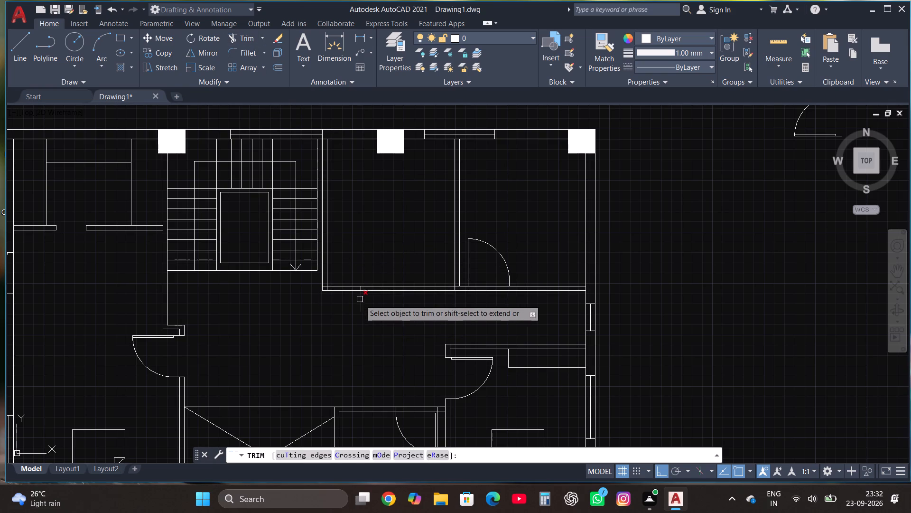
pyautogui.click(360, 301)
pyautogui.click(397, 306)
pyautogui.click(399, 255)
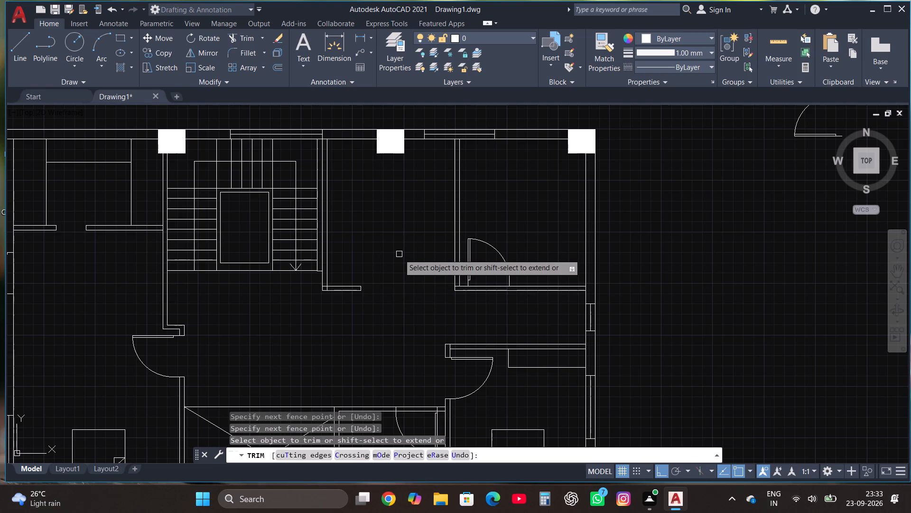
pyautogui.scroll(-1, 393, 330)
pyautogui.press('Escape')
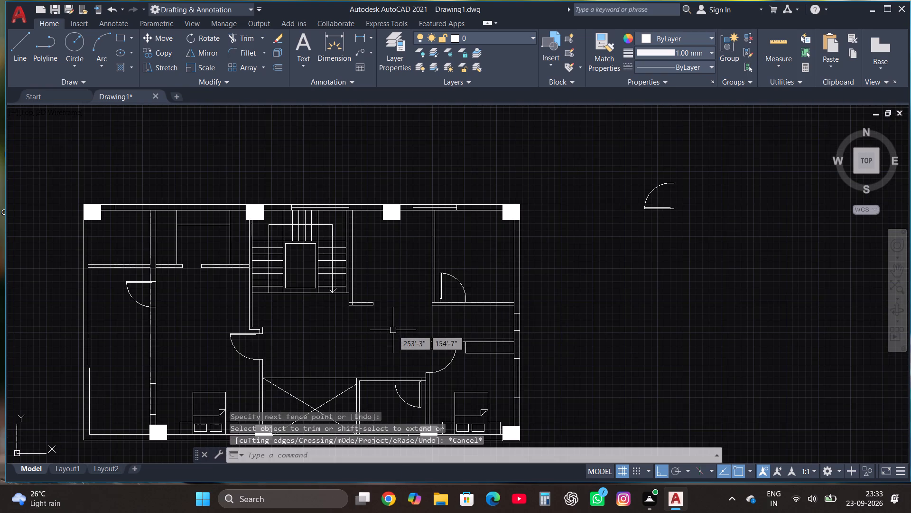
# Draw an L-shaped line from the remaining lower wall stub up the room beside the staircase and about 8'-4" across into the partition.
pyautogui.scroll(-1, 512, 294)
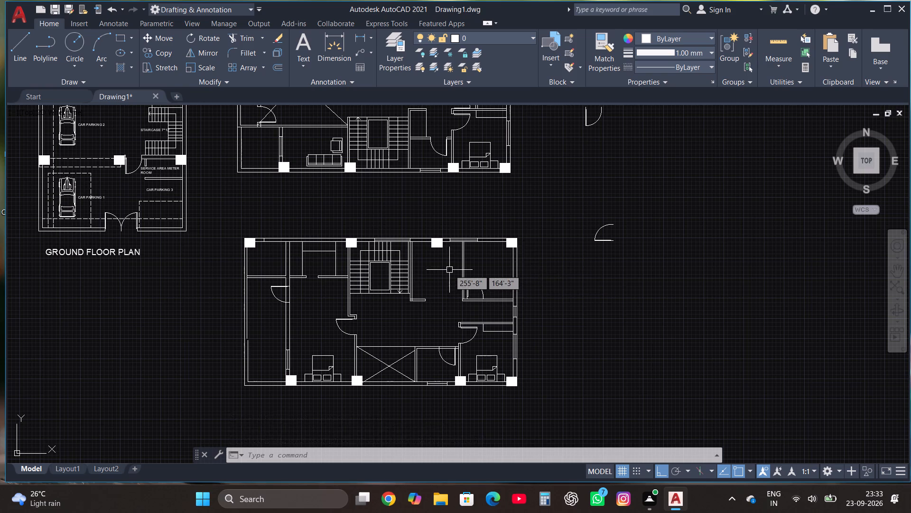
pyautogui.scroll(1, 449, 270)
pyautogui.click(21, 53)
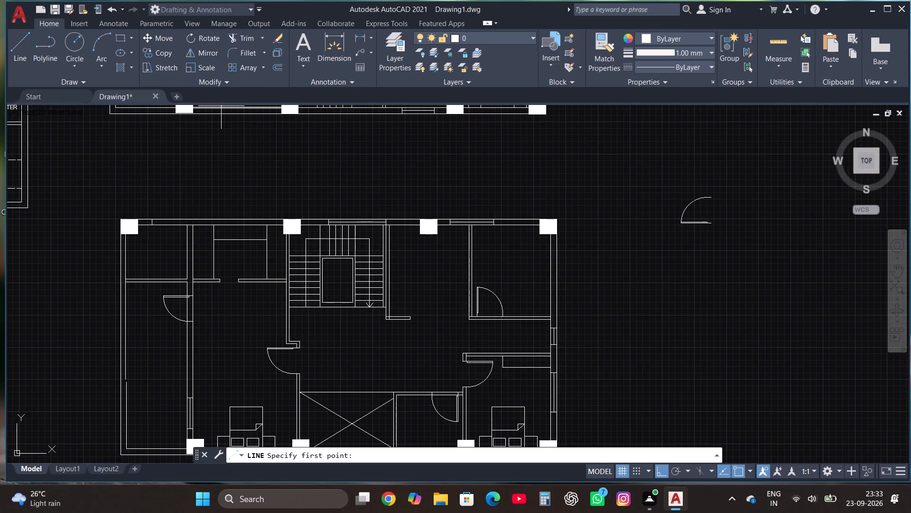
pyautogui.scroll(2, 302, 206)
pyautogui.scroll(-3, 364, 300)
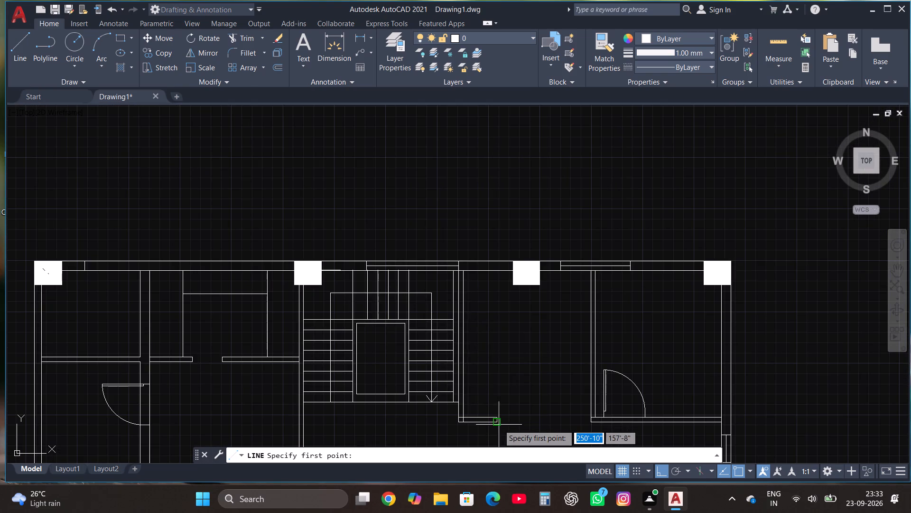
pyautogui.scroll(1, 499, 425)
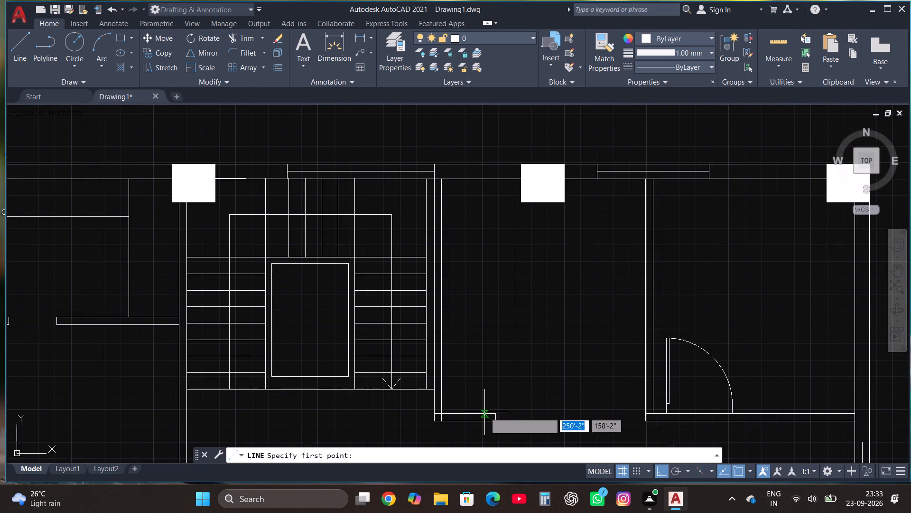
pyautogui.click(486, 412)
pyautogui.click(491, 211)
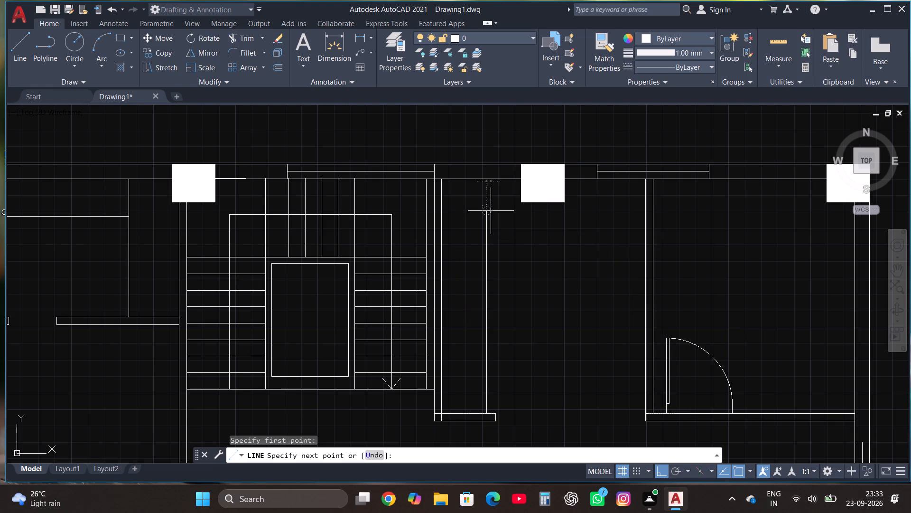
pyautogui.scroll(4, 668, 214)
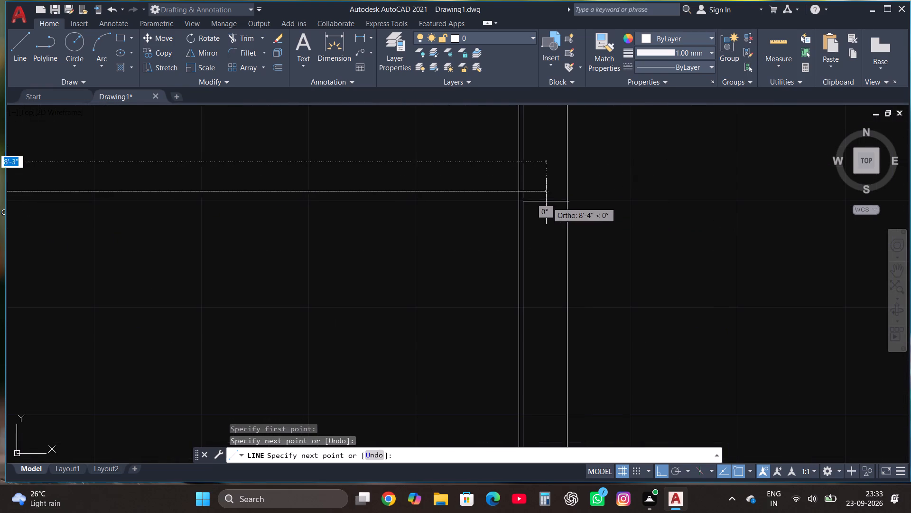
pyautogui.click(546, 201)
pyautogui.press('Escape')
# Trim the horizontal line's overshoot back to the partition's near face.
pyautogui.click(253, 38)
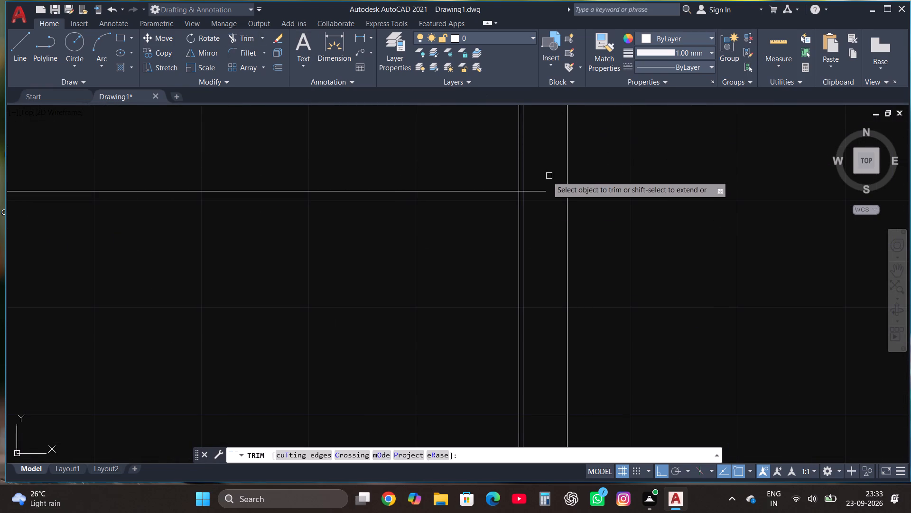
pyautogui.click(545, 191)
pyautogui.press('Escape')
pyautogui.scroll(-3, 537, 214)
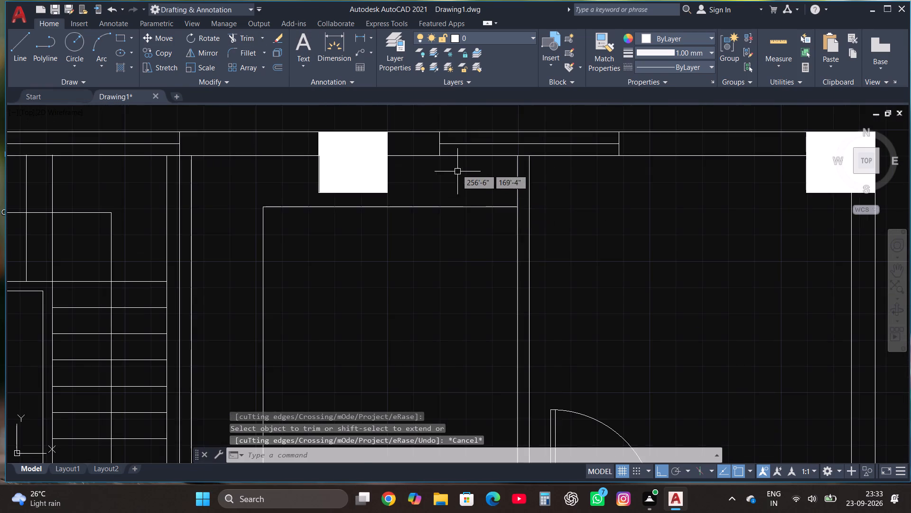
# Move the spare toilet symbol from beside the middle plan about 65'-1" straight down, next to the lower floor plan.
pyautogui.scroll(-4, 455, 163)
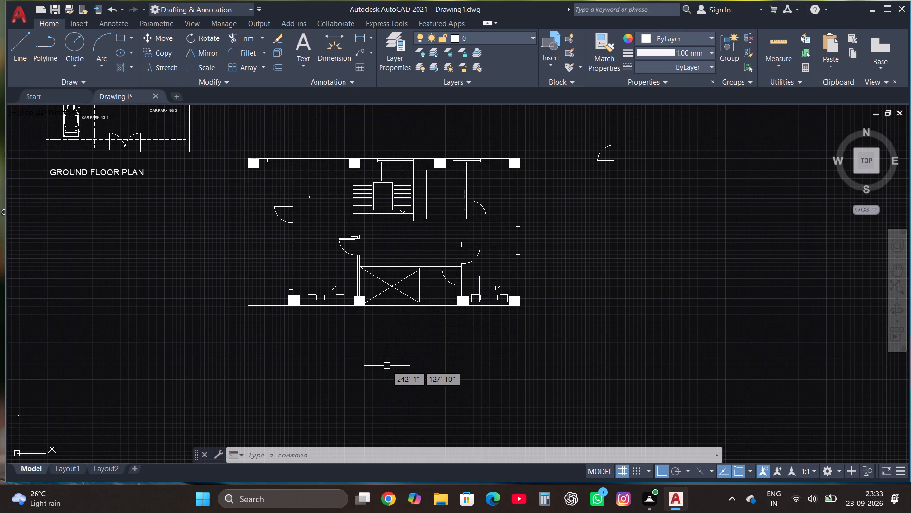
pyautogui.scroll(-4, 387, 366)
pyautogui.scroll(3, 408, 322)
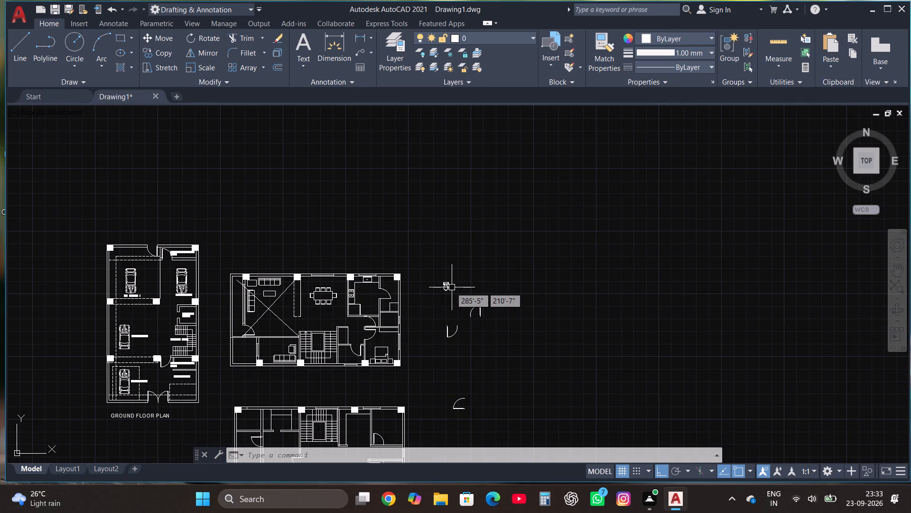
pyautogui.click(449, 286)
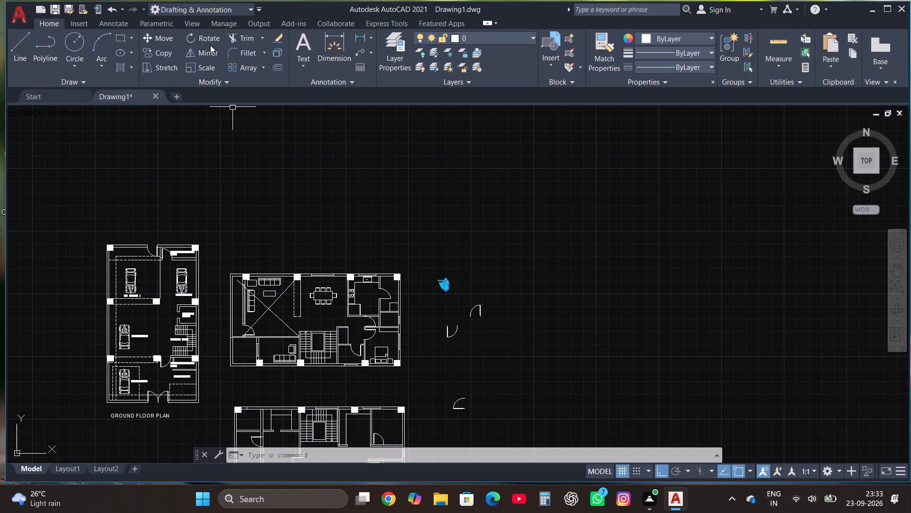
pyautogui.click(165, 38)
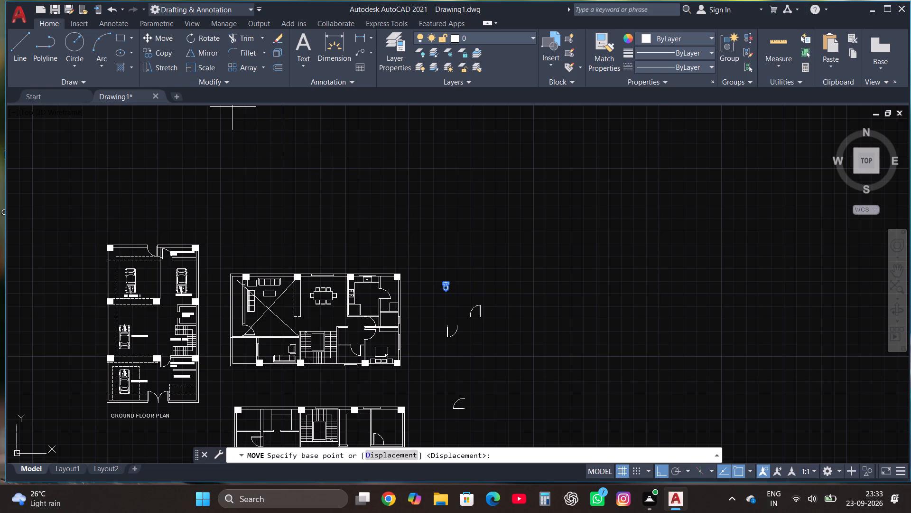
pyautogui.click(447, 280)
pyautogui.scroll(-2, 459, 234)
pyautogui.scroll(4, 441, 332)
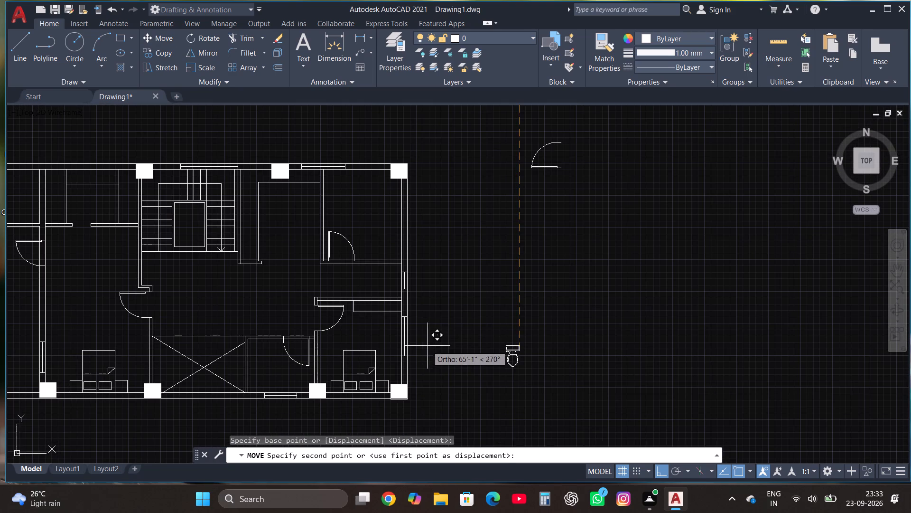
pyautogui.click(427, 346)
# Rotate the toilet symbol a quarter turn counter-clockwise so the bowl faces right and the tank is on the left.
pyautogui.click(488, 372)
pyautogui.click(557, 291)
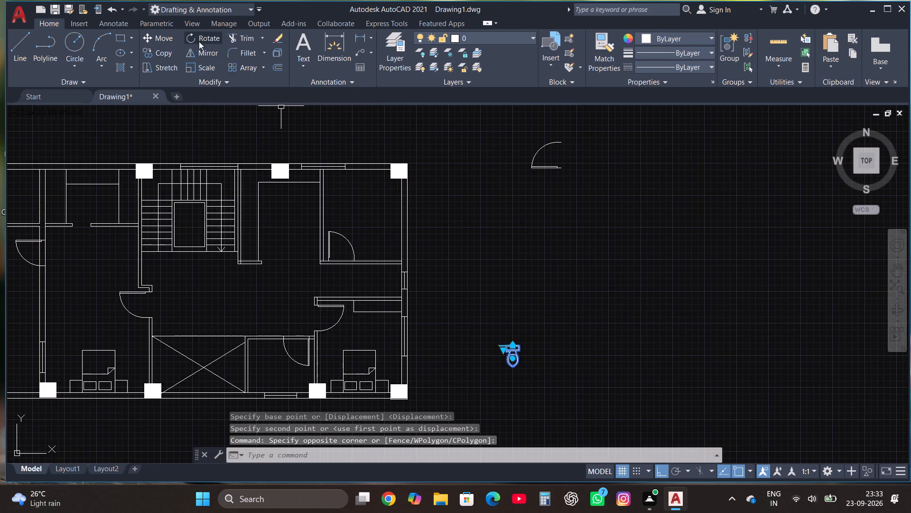
pyautogui.click(200, 38)
pyautogui.click(527, 354)
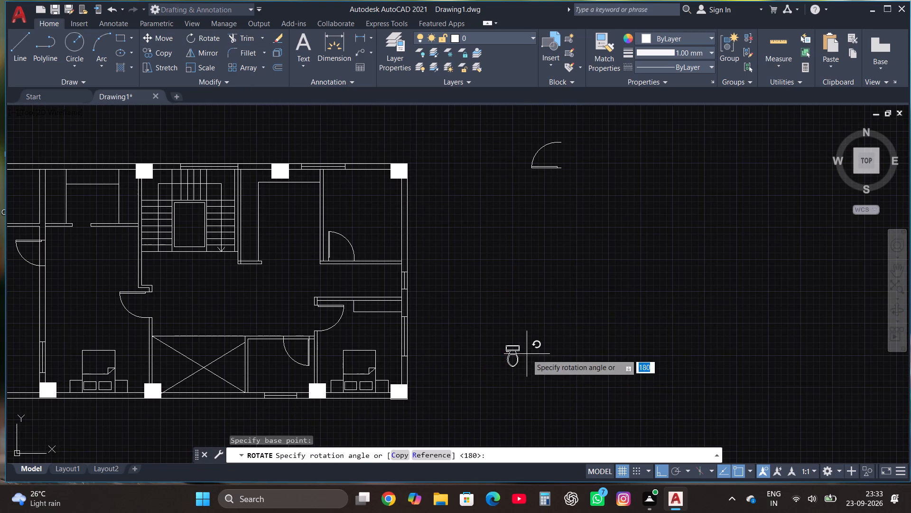
pyautogui.click(563, 306)
# Move the rotated toilet, with Ortho off, into the small bathroom beside the crossed shaft, with its tank at the shaft-side wall.
pyautogui.click(551, 375)
pyautogui.click(513, 347)
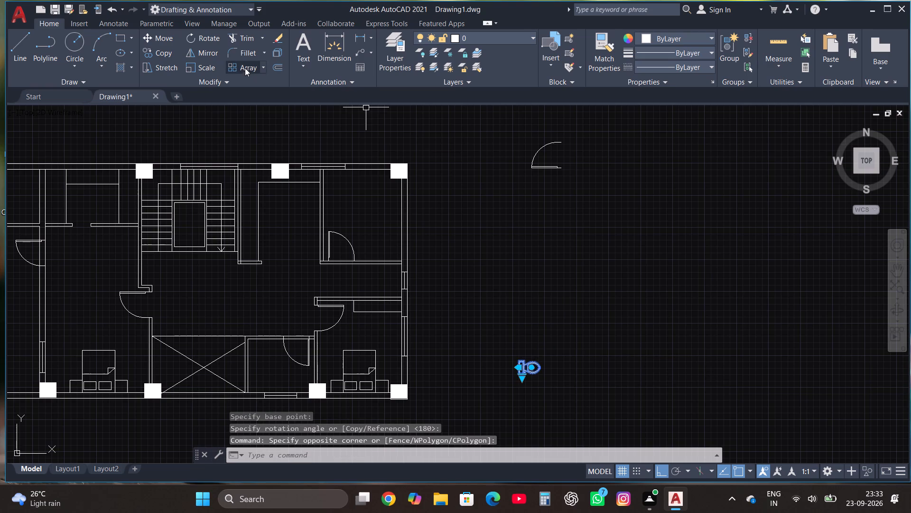
pyautogui.click(156, 33)
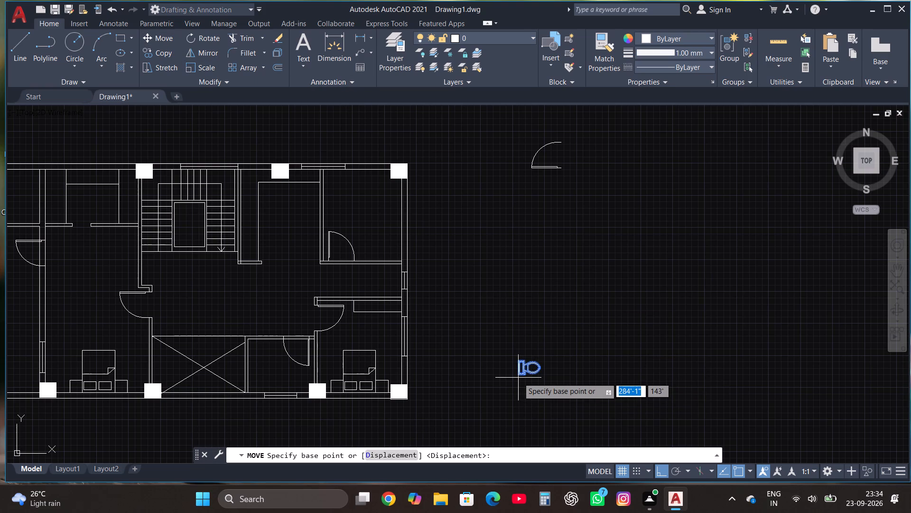
pyautogui.click(518, 375)
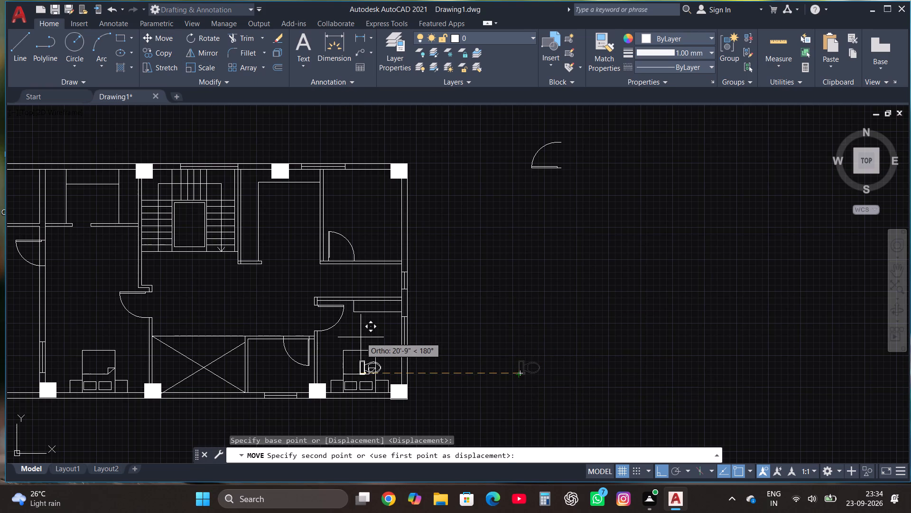
pyautogui.press('F8')
pyautogui.scroll(-1, 361, 337)
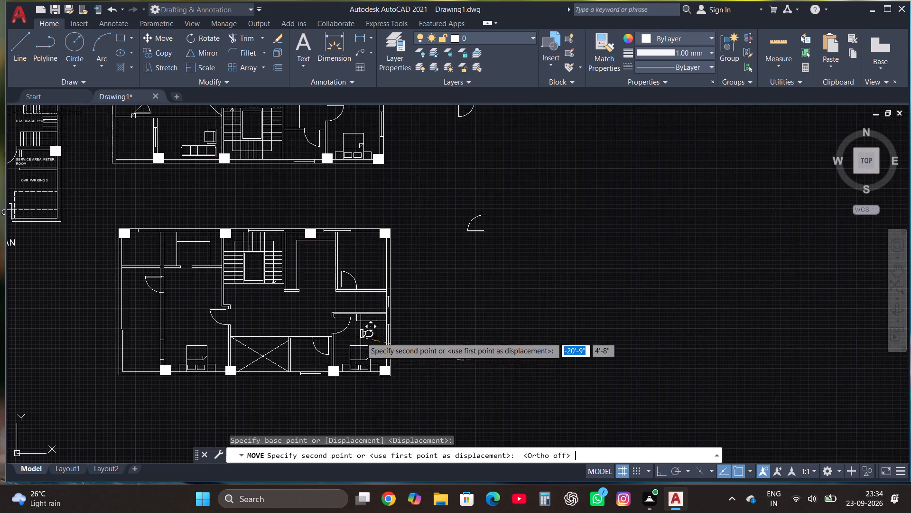
pyautogui.scroll(2, 306, 353)
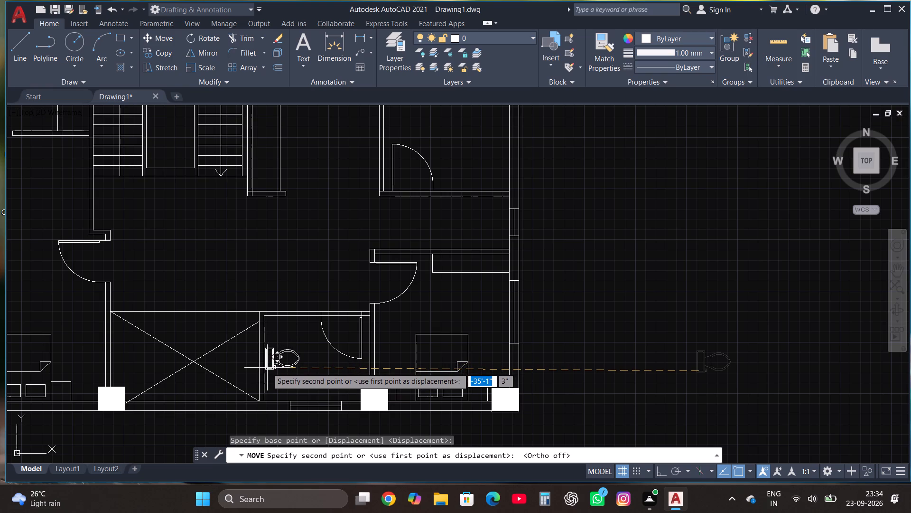
pyautogui.click(266, 368)
# Shift the toilet slightly right so the tank sits clear of the bathroom wall line.
pyautogui.click(286, 370)
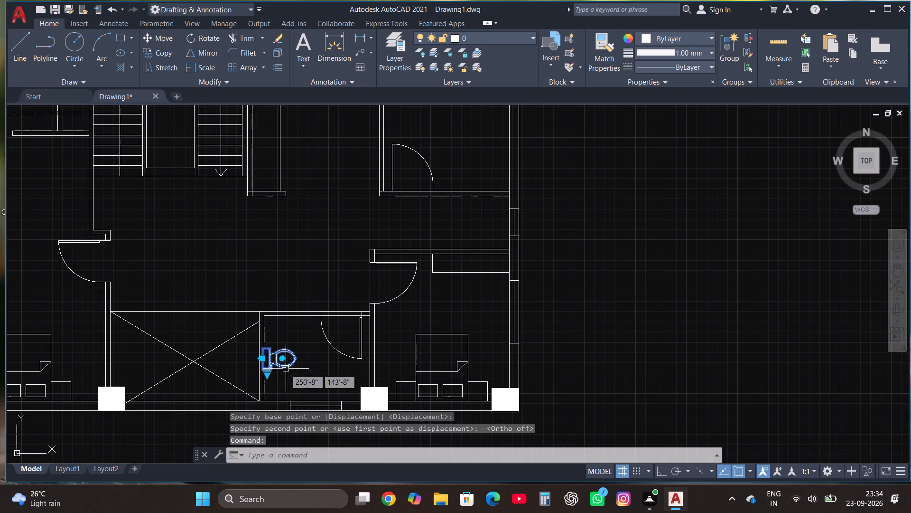
pyautogui.scroll(4, 283, 367)
pyautogui.click(167, 41)
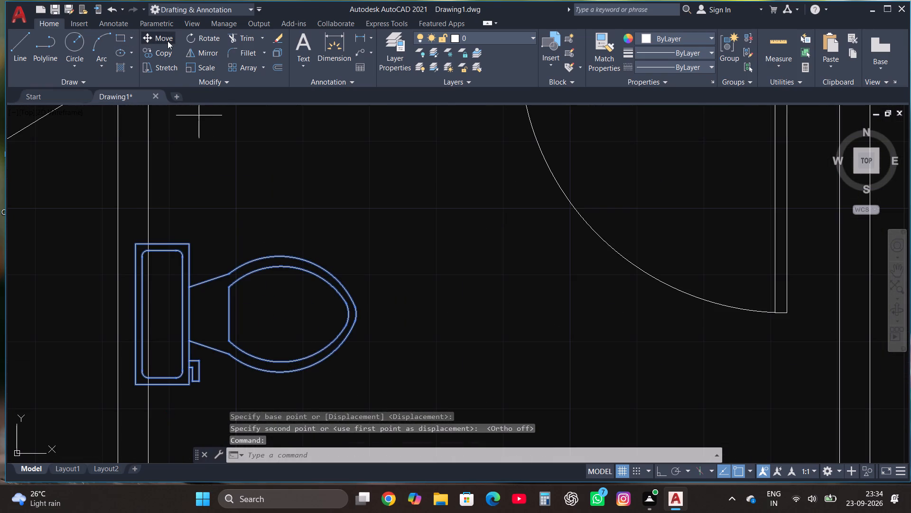
pyautogui.click(164, 269)
pyautogui.click(180, 275)
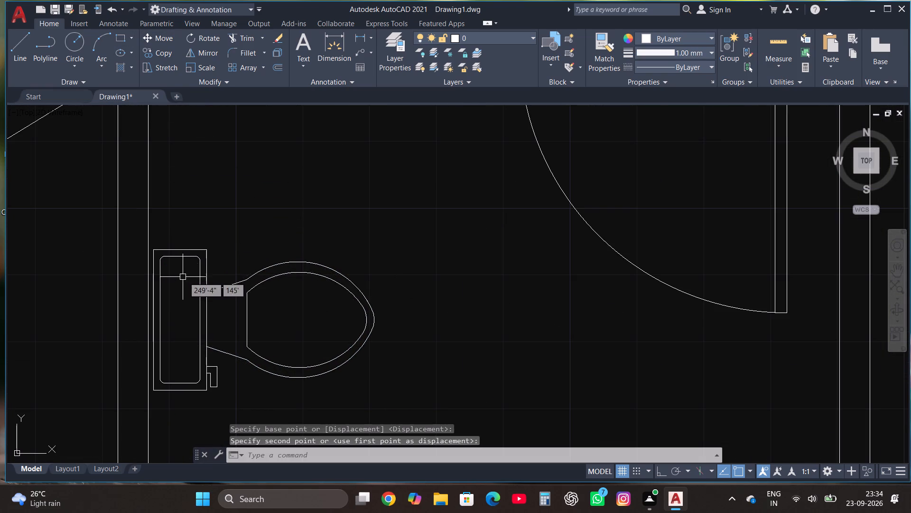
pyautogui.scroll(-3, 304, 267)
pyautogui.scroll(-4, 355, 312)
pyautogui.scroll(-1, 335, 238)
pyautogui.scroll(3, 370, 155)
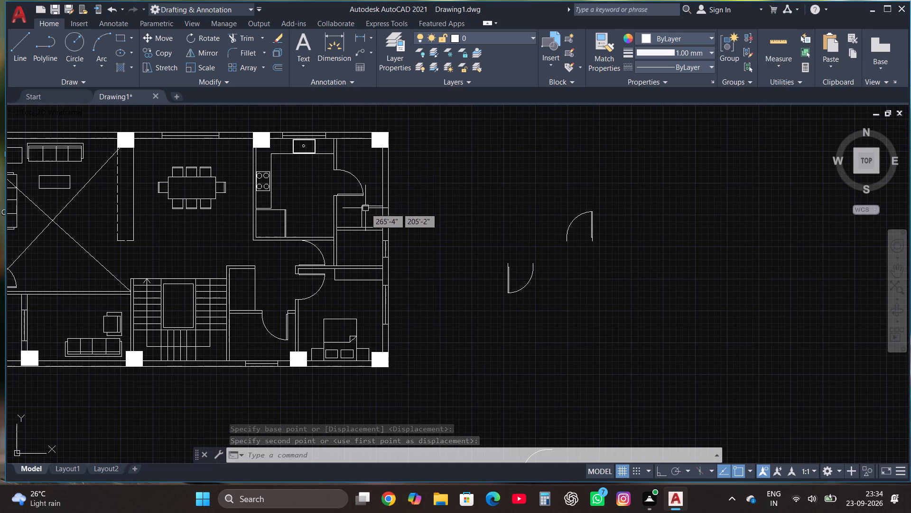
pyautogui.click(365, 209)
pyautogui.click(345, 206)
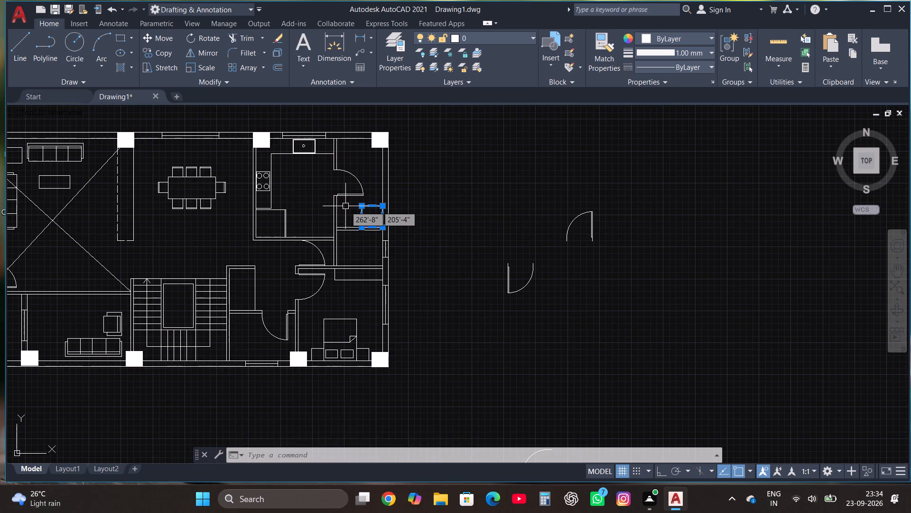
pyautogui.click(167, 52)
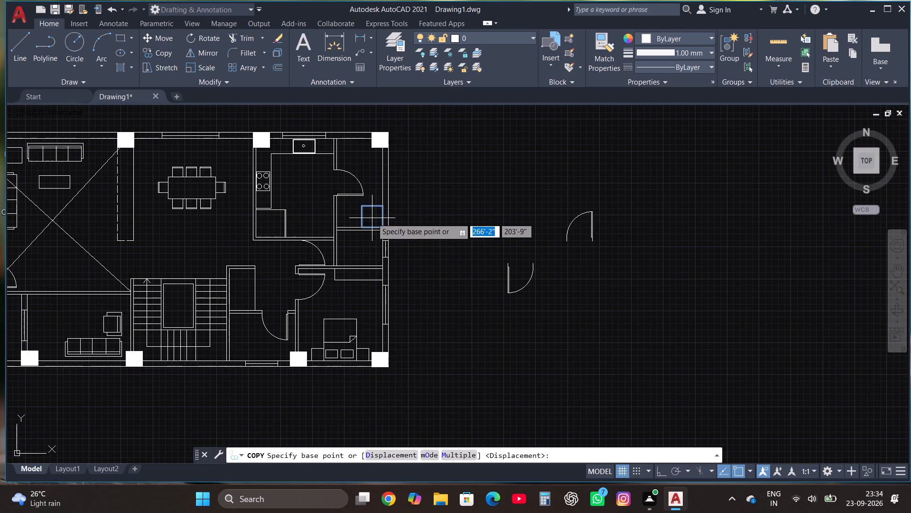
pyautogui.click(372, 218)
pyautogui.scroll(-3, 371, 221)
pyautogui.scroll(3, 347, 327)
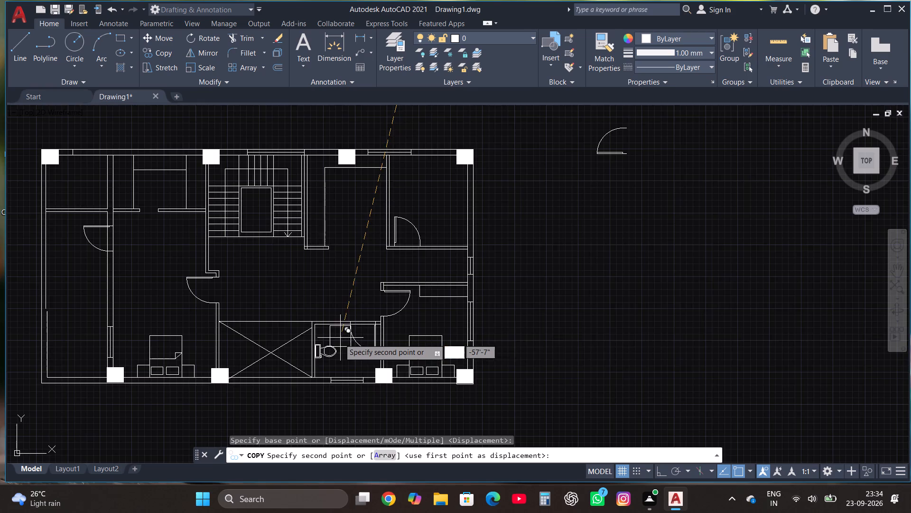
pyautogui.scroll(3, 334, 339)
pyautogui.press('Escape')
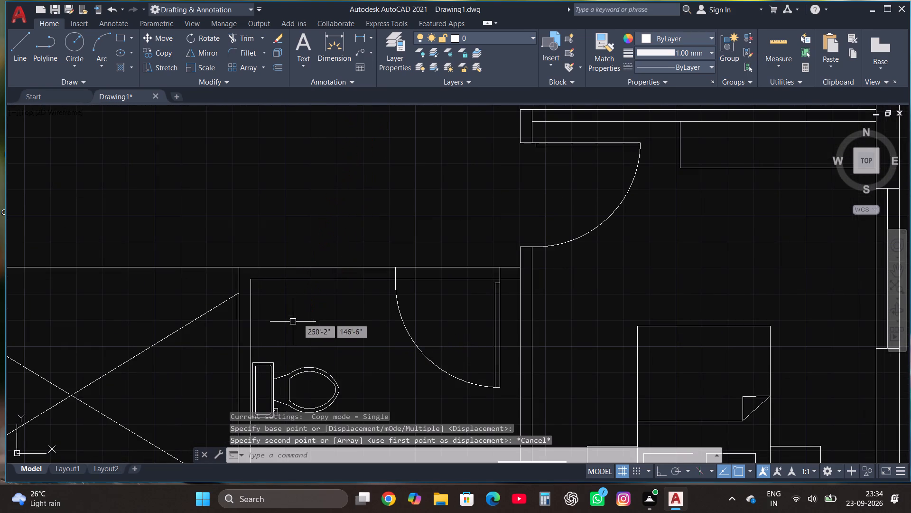
# Draw a small rectangle above the toilet, starting at the bathroom's upper-left inner corner.
pyautogui.click(120, 42)
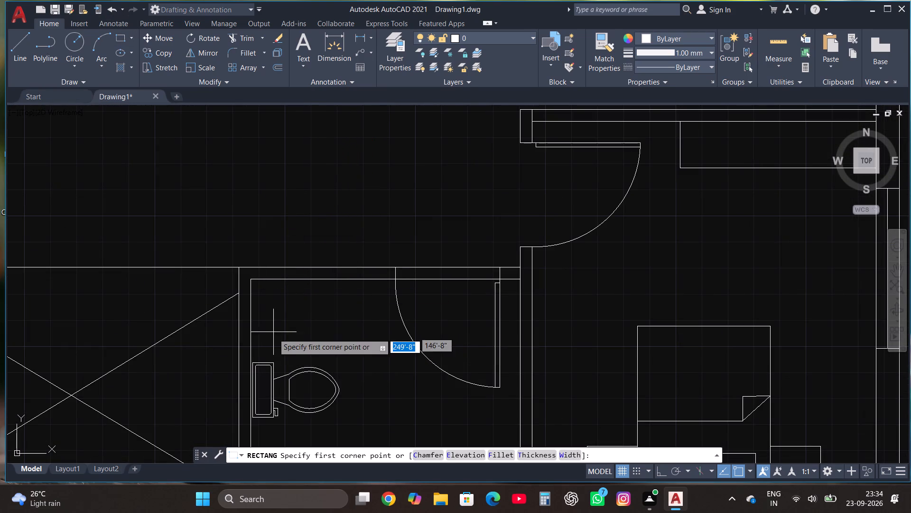
pyautogui.click(250, 281)
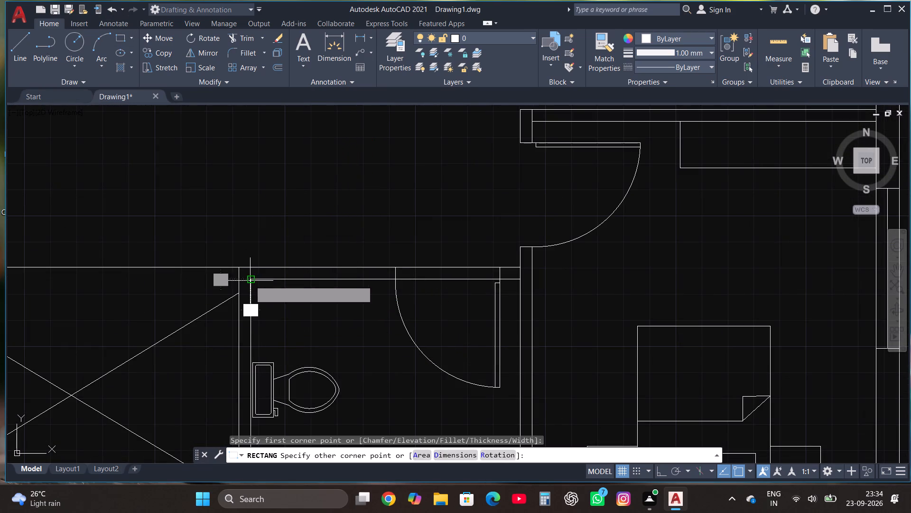
pyautogui.click(317, 328)
pyautogui.press('Escape')
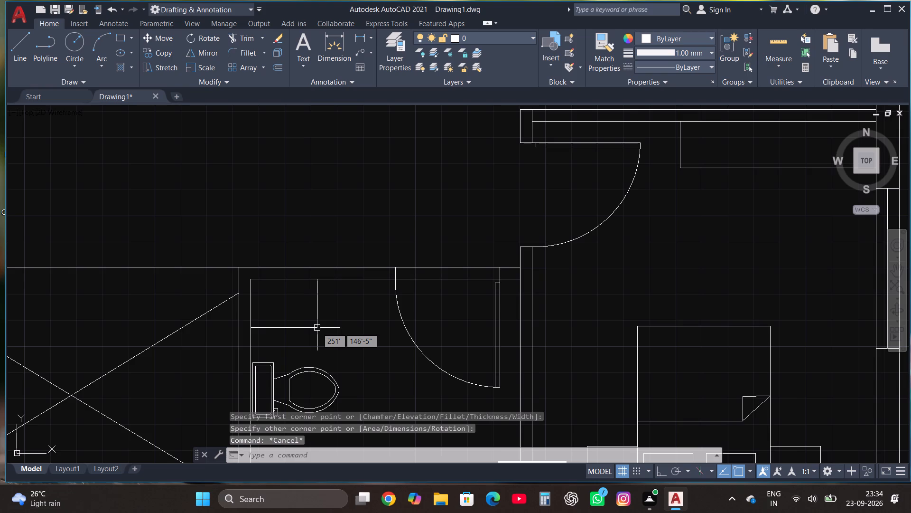
# Trim both wall lines across the bathroom's door opening.
pyautogui.scroll(-2, 393, 354)
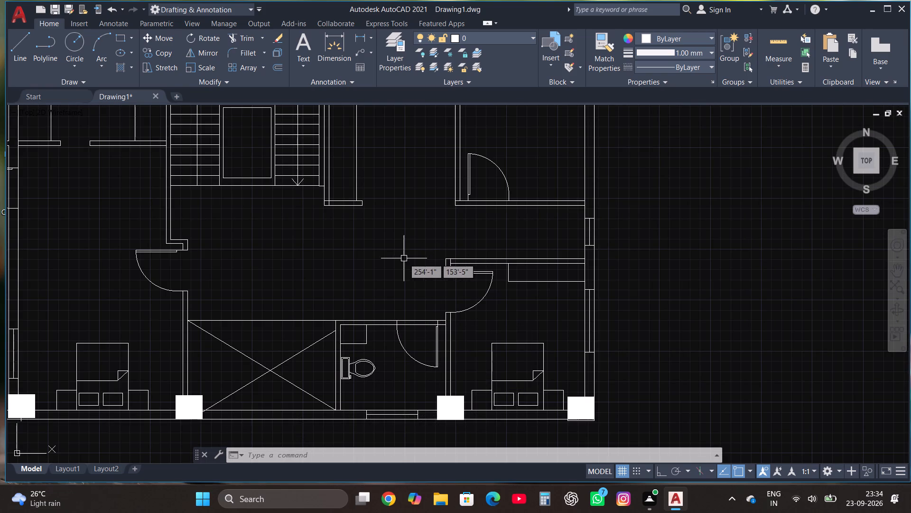
pyautogui.click(245, 39)
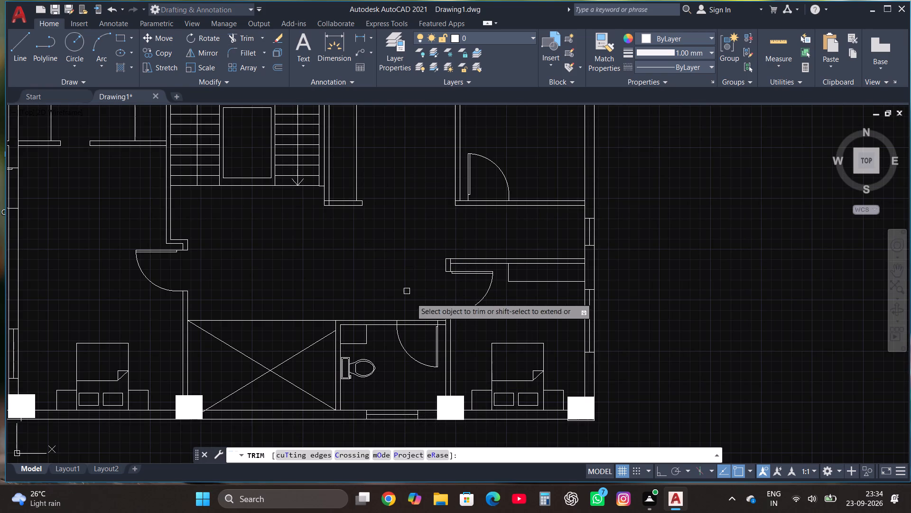
pyautogui.click(416, 338)
pyautogui.click(415, 293)
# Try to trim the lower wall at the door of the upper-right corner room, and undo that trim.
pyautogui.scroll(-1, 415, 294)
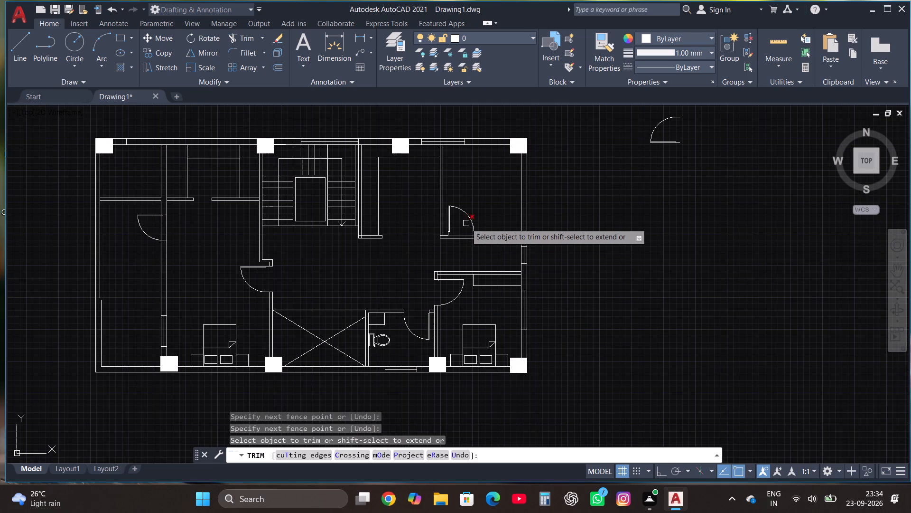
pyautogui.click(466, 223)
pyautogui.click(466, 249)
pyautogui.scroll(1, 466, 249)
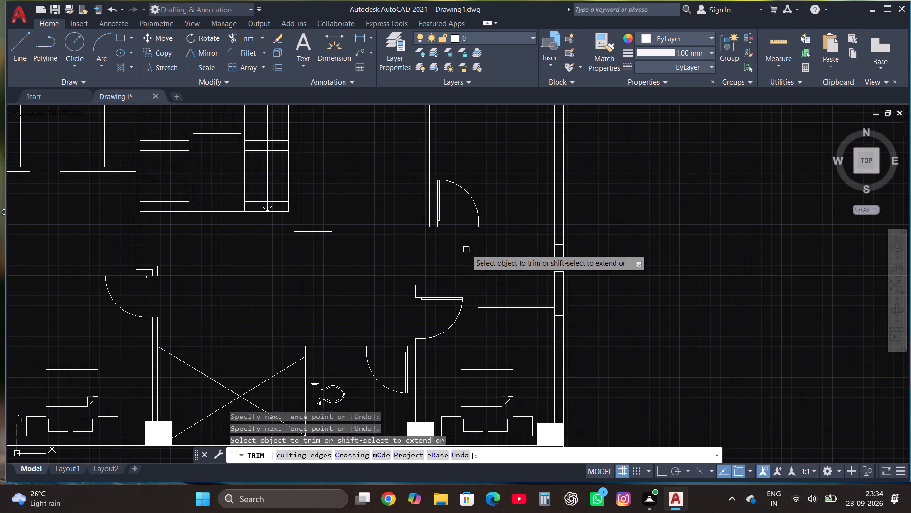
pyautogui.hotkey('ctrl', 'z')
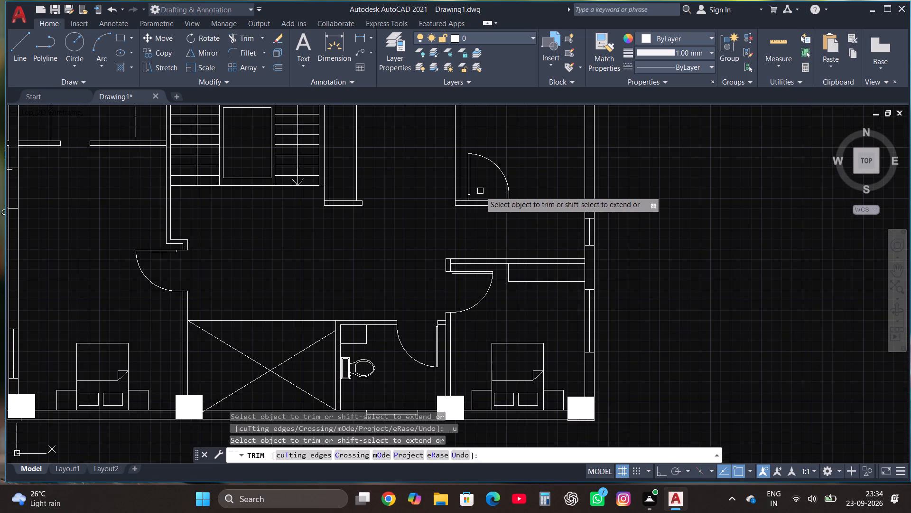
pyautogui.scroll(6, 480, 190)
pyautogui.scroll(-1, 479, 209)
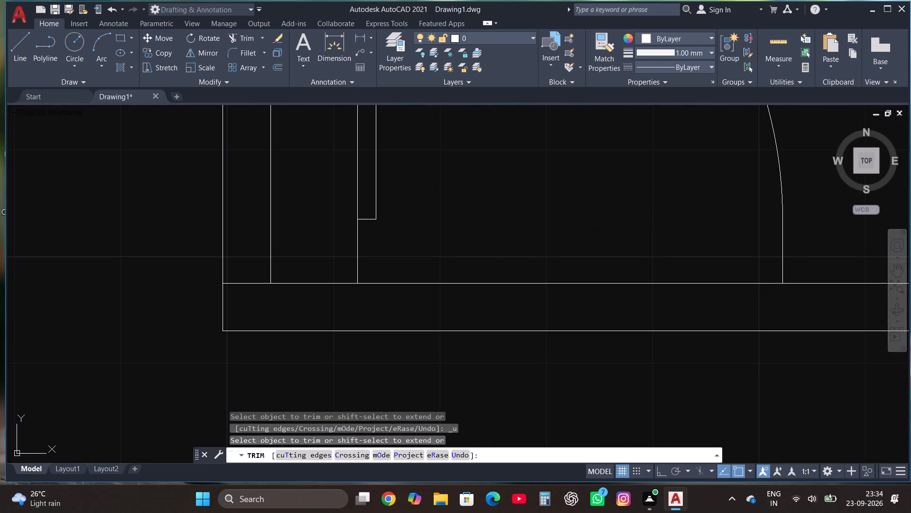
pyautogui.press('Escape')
# Move the upper-right corner room's door down so its jamb end sits on the wall's outer face.
pyautogui.scroll(-2, 458, 234)
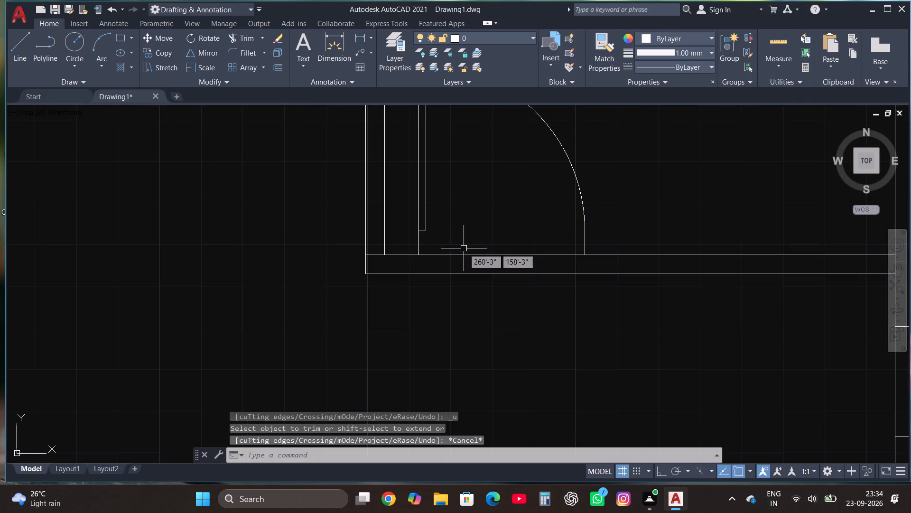
pyautogui.click(427, 194)
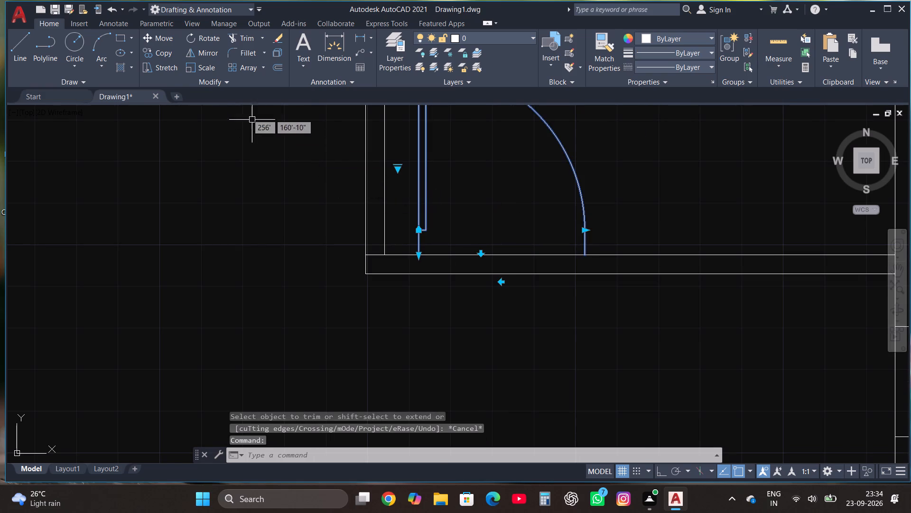
pyautogui.click(159, 35)
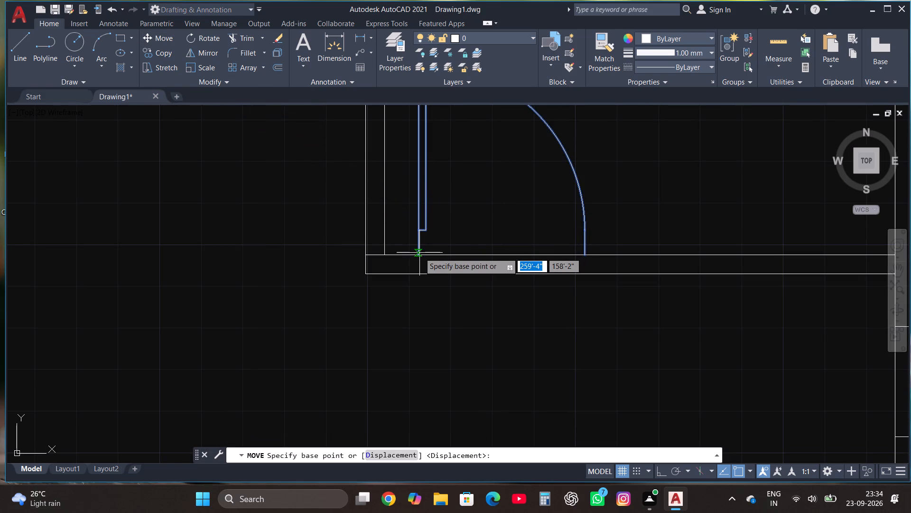
pyautogui.click(419, 254)
pyautogui.click(422, 273)
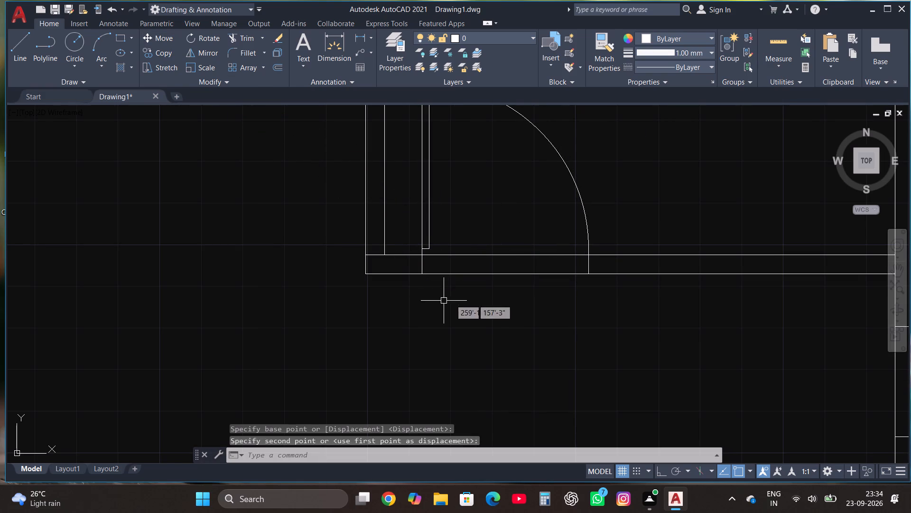
pyautogui.press('Escape')
# Trim both wall lines across the upper-right corner room's door opening.
pyautogui.click(243, 34)
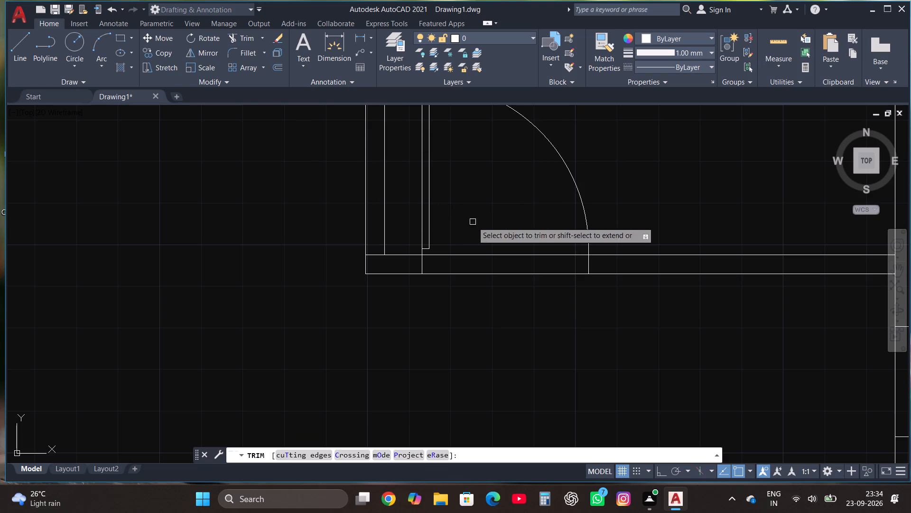
pyautogui.click(473, 222)
pyautogui.click(473, 340)
pyautogui.press('Escape')
pyautogui.scroll(-4, 473, 340)
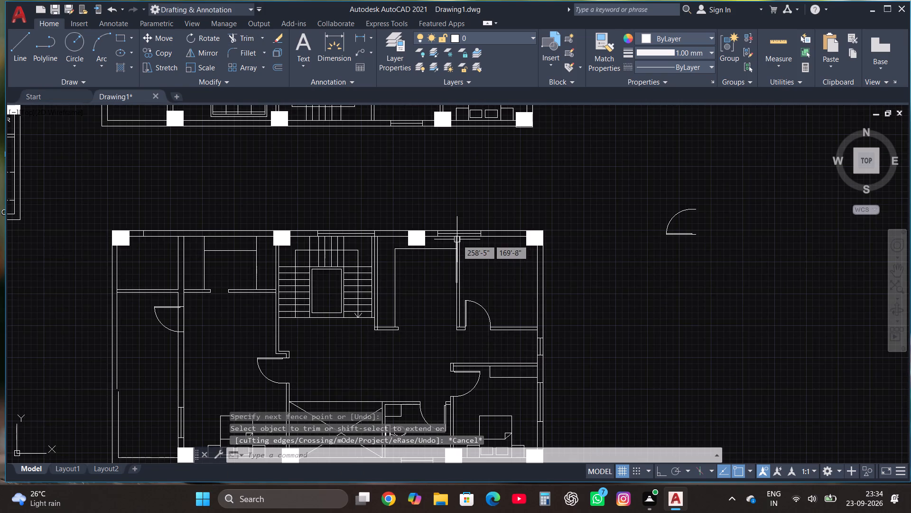
# Trim both wall lines across the door opening between the left bedroom and the narrow left-hand strip of the lower plan.
pyautogui.scroll(-1, 460, 242)
pyautogui.scroll(1, 311, 274)
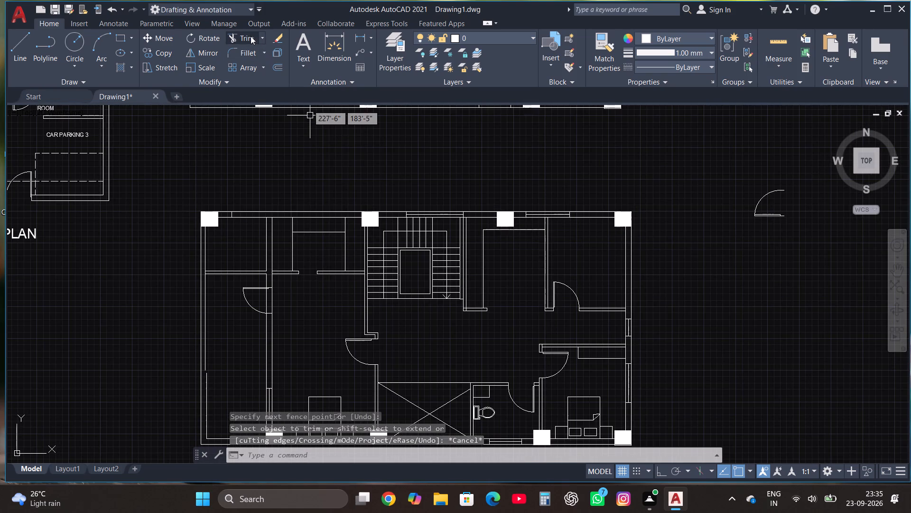
pyautogui.click(242, 37)
pyautogui.click(261, 306)
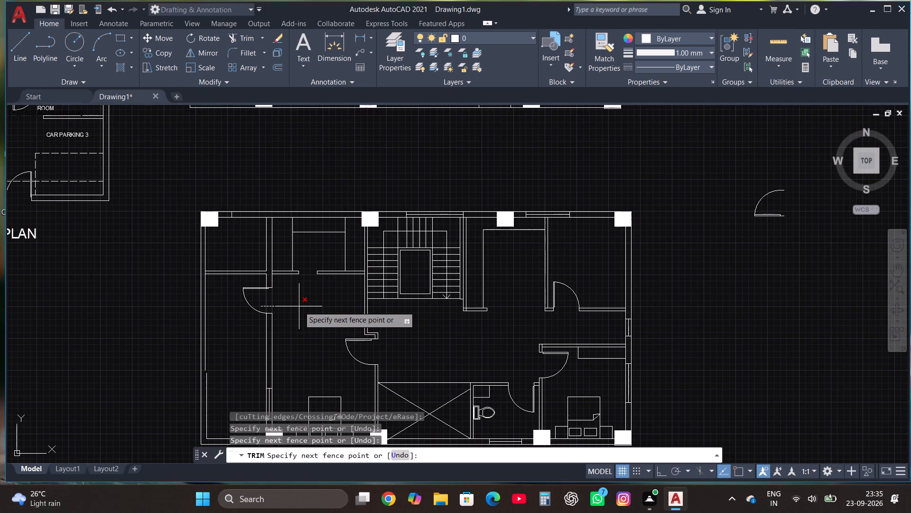
pyautogui.click(295, 306)
pyautogui.press('Escape')
pyautogui.scroll(-1, 297, 309)
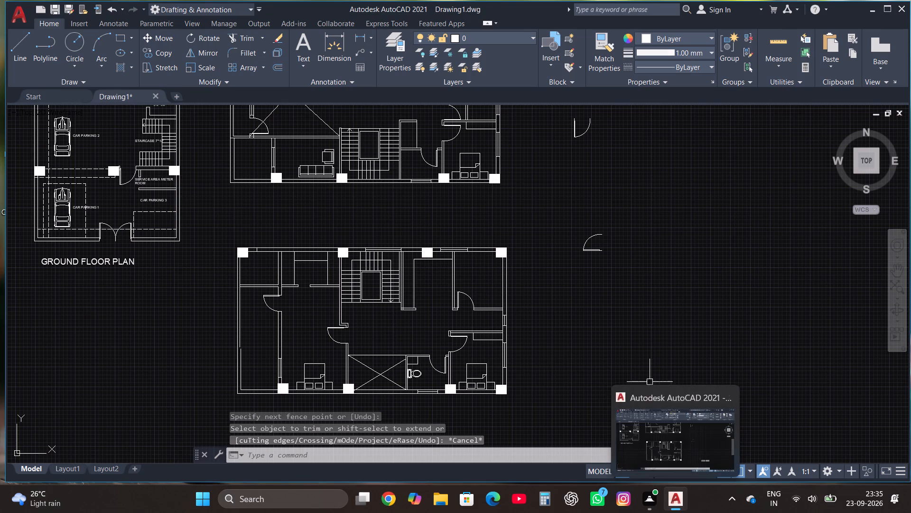
pyautogui.press('Escape')
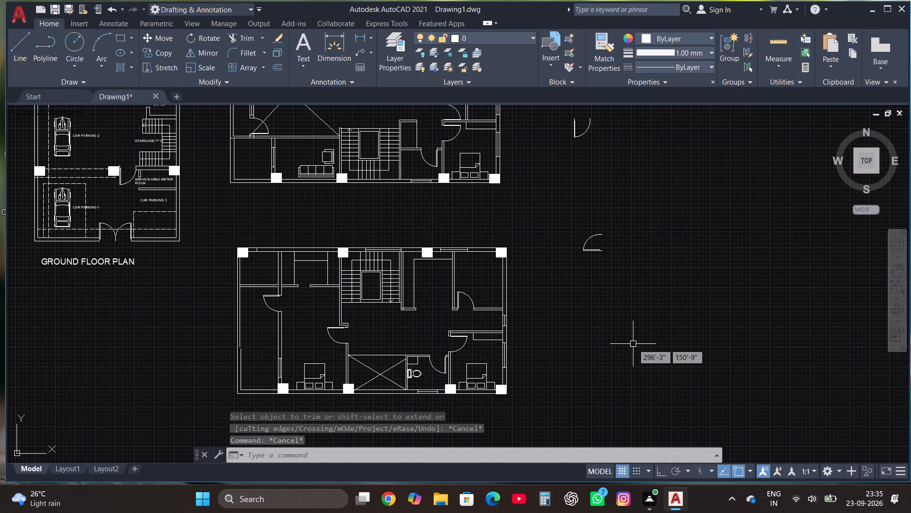
# Delete the three spare door symbols lying outside the two floor plans.
pyautogui.scroll(-2, 615, 312)
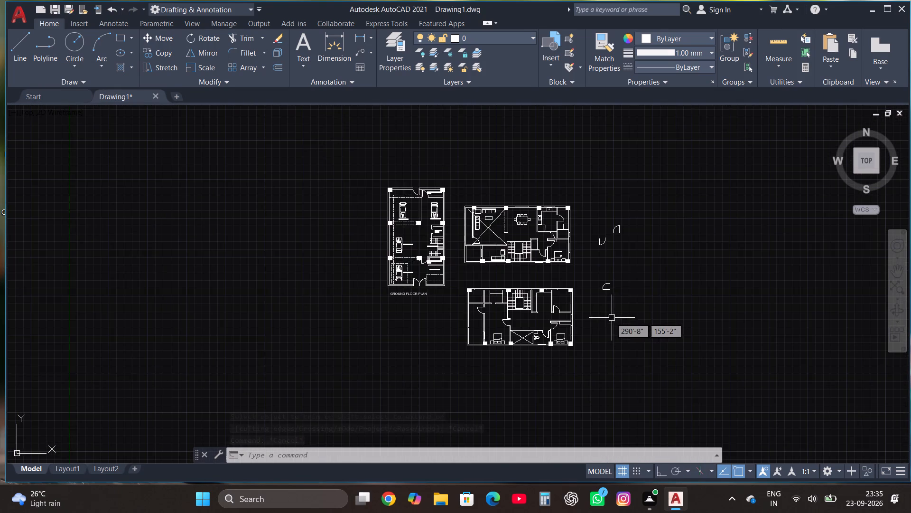
pyautogui.scroll(2, 611, 318)
pyautogui.scroll(-2, 618, 279)
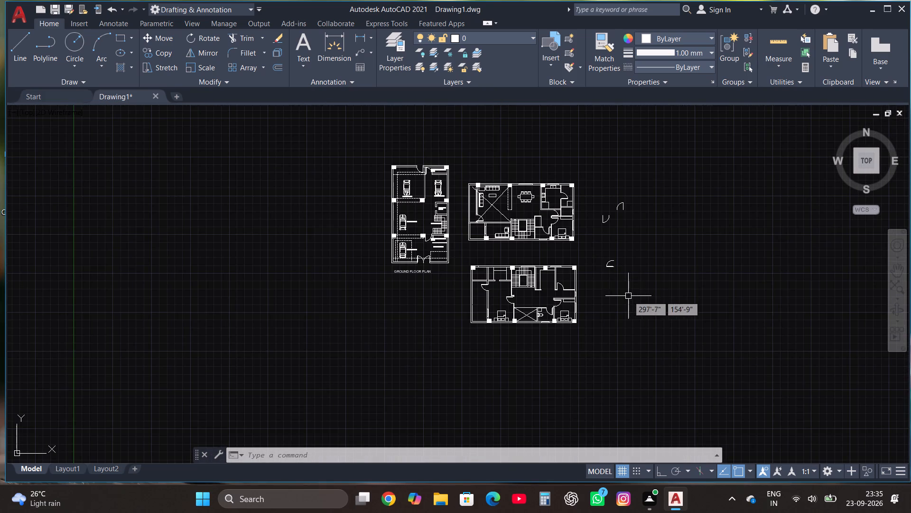
pyautogui.click(628, 296)
pyautogui.click(604, 179)
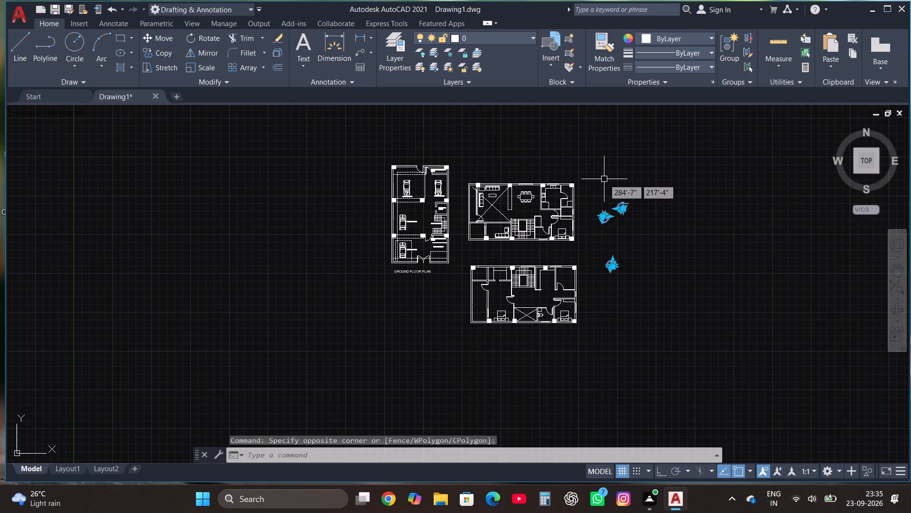
pyautogui.press('Delete')
# Copy the ground floor's LIFT SHAFT label into the middle of the upper plan's living room.
pyautogui.scroll(4, 473, 216)
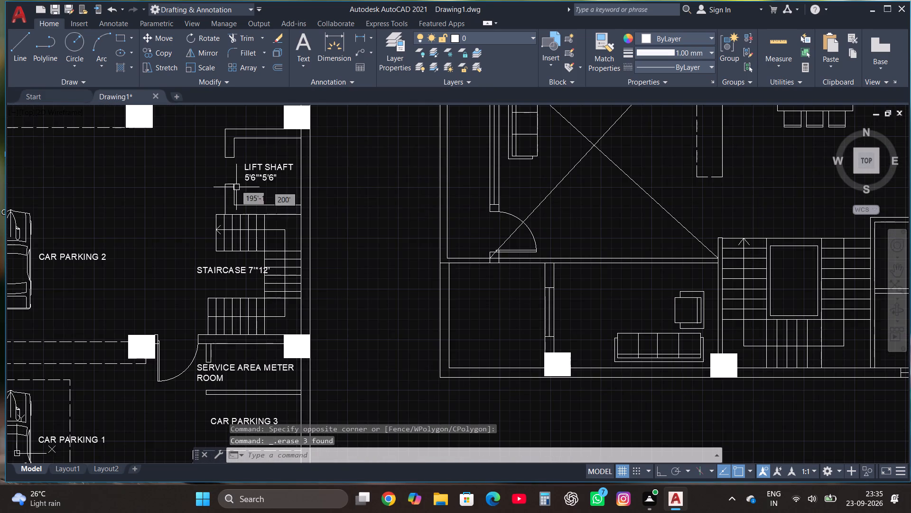
pyautogui.click(245, 170)
pyautogui.click(158, 51)
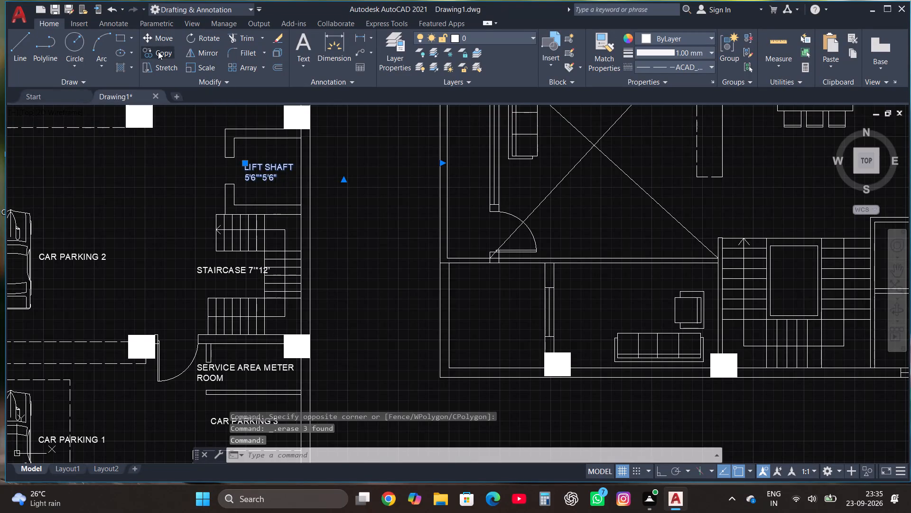
pyautogui.click(254, 171)
pyautogui.scroll(-2, 275, 246)
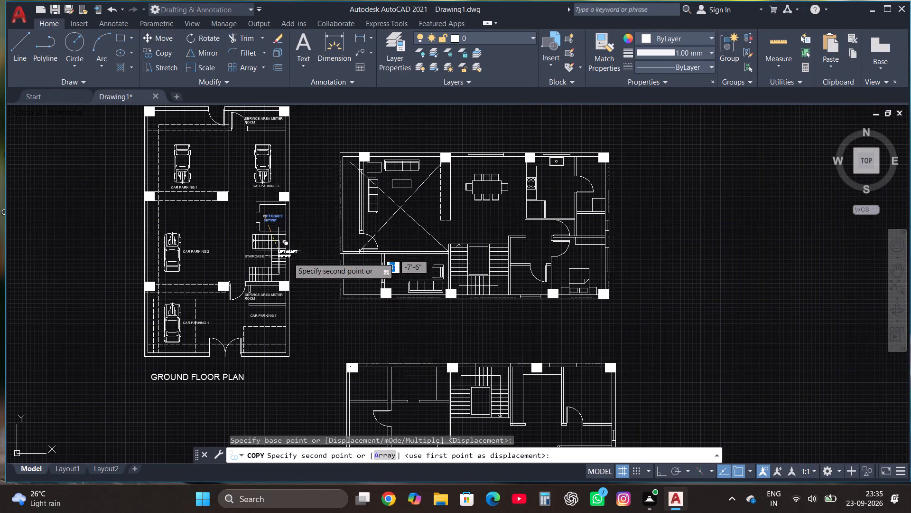
pyautogui.scroll(2, 400, 194)
pyautogui.click(379, 223)
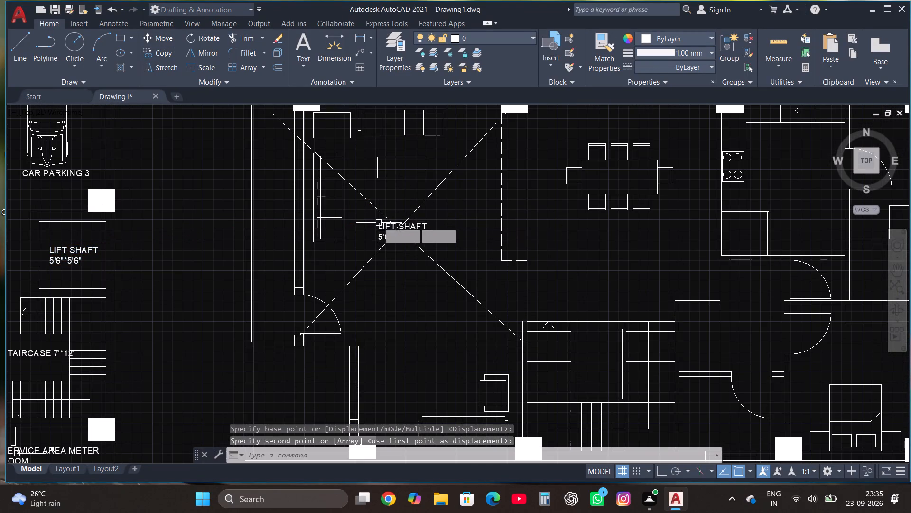
# Replace the copied label's text with "LIVING ROOM" and "18'*18'" on the second line.
pyautogui.click(409, 234)
pyautogui.rightClick(409, 234)
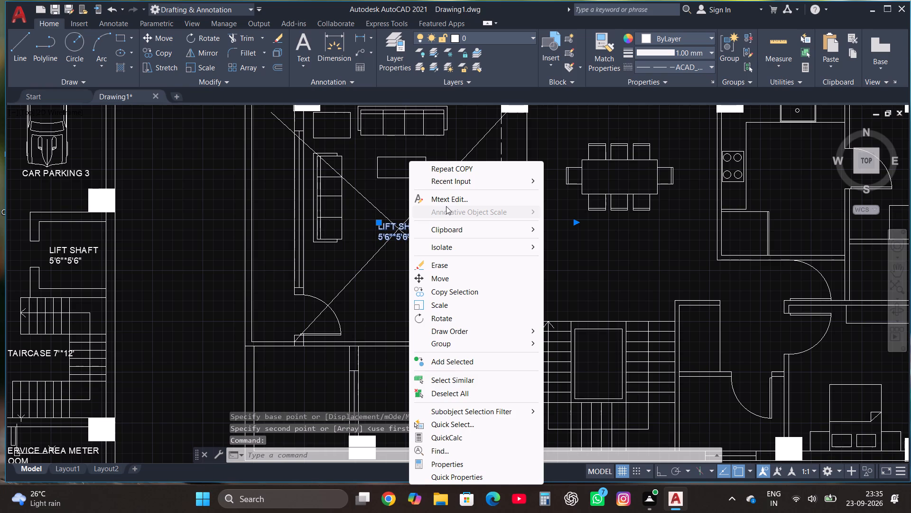
pyautogui.press('Escape')
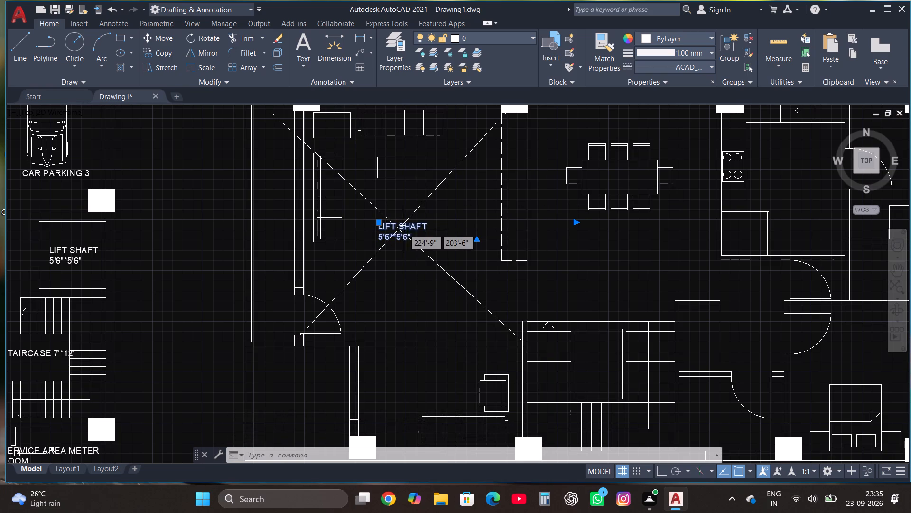
pyautogui.rightClick(403, 229)
pyautogui.click(451, 194)
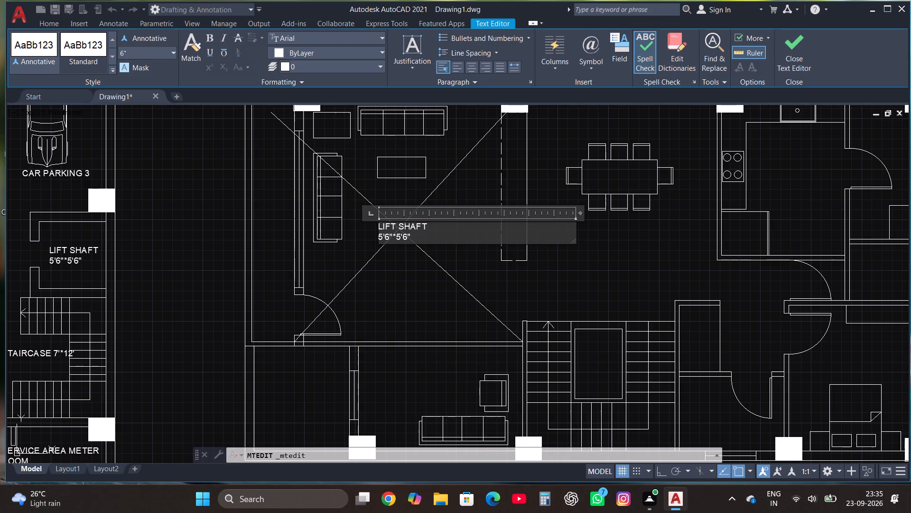
pyautogui.hotkey('ctrl', 's')
pyautogui.click(421, 236)
pyautogui.press('BackSpace')
pyautogui.press('BackSpace')
pyautogui.press('BackSpace')
pyautogui.press('BackSpace')
pyautogui.press('BackSpace')
pyautogui.press('BackSpace')
pyautogui.press('BackSpace')
pyautogui.press('BackSpace')
pyautogui.press('BackSpace')
pyautogui.press('BackSpace')
pyautogui.press('BackSpace')
pyautogui.press('BackSpace')
pyautogui.press('BackSpace')
pyautogui.press('BackSpace')
pyautogui.press('BackSpace')
pyautogui.press('BackSpace')
pyautogui.press('BackSpace')
pyautogui.press('BackSpace')
pyautogui.press('BackSpace')
pyautogui.press('BackSpace')
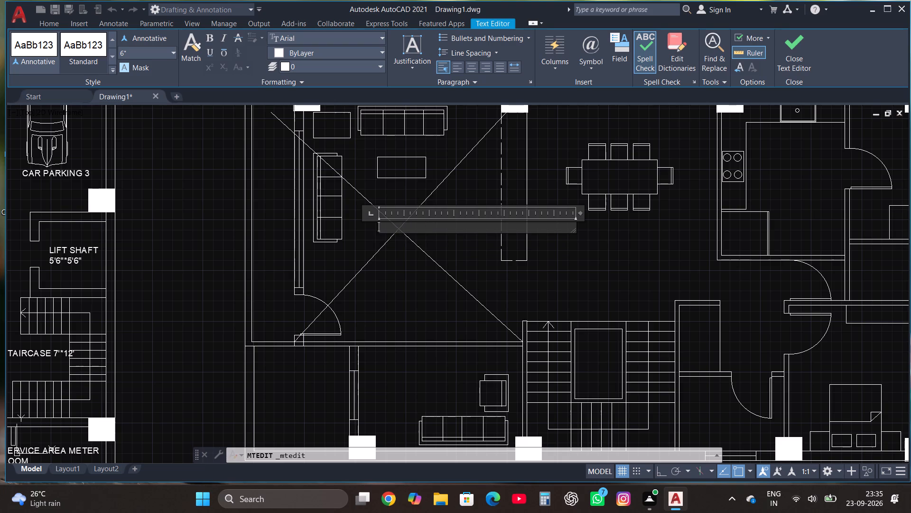
pyautogui.write('LIVING ROOM')
pyautogui.press('Return')
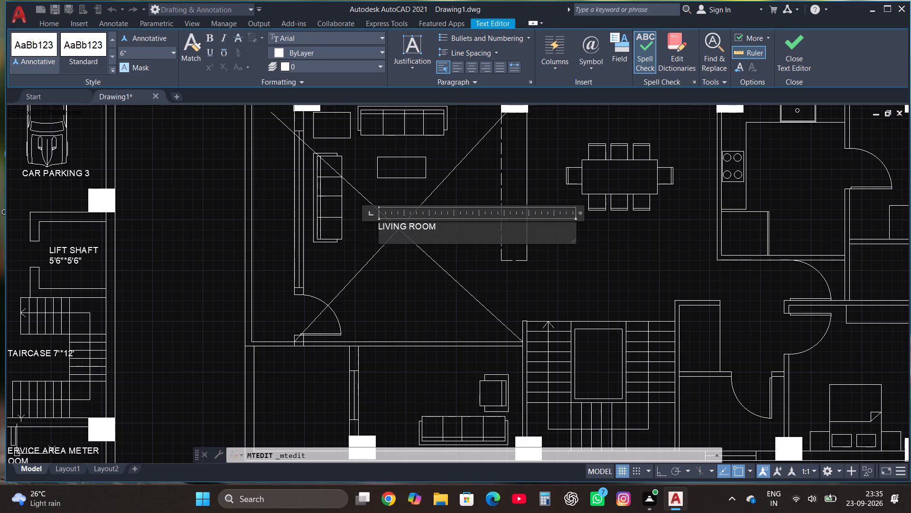
pyautogui.write("18'")
pyautogui.write("*18'")
pyautogui.click(794, 47)
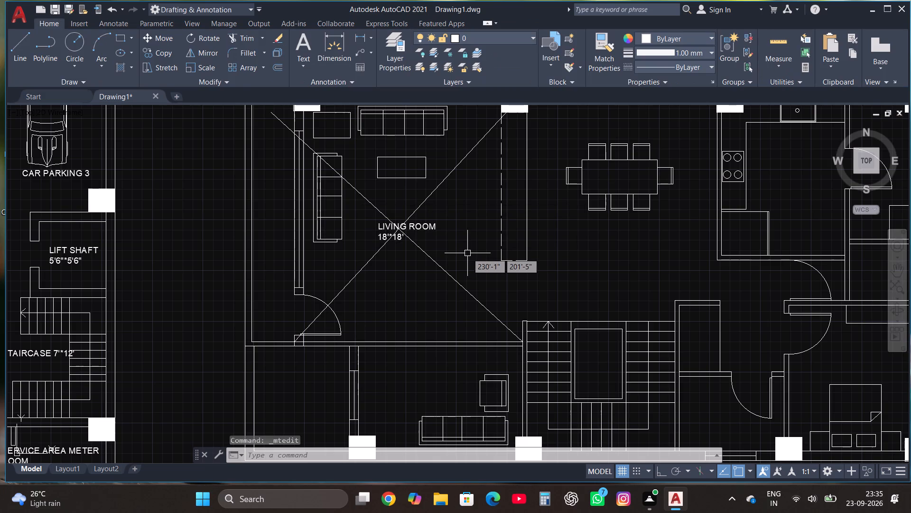
# Save the drawing in the Downloads folder as G+2 PLAN.
pyautogui.hotkey('ctrl', 's')
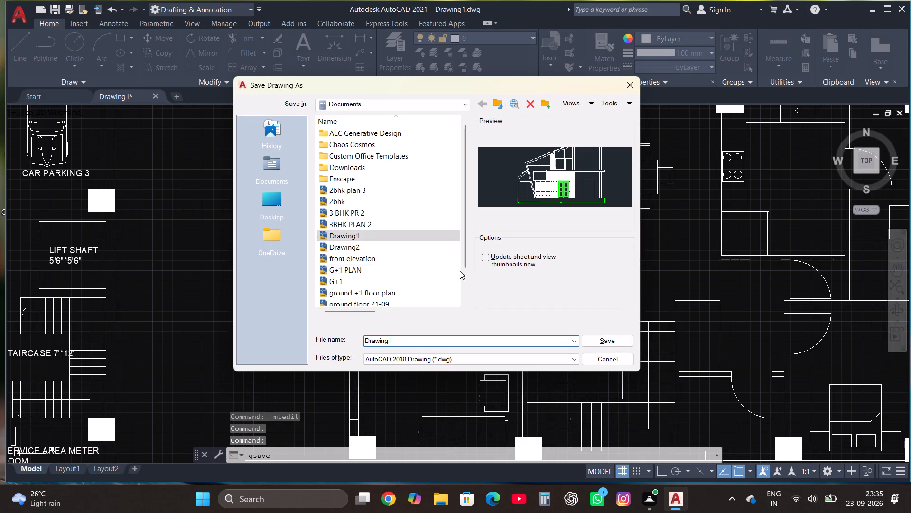
pyautogui.click(404, 100)
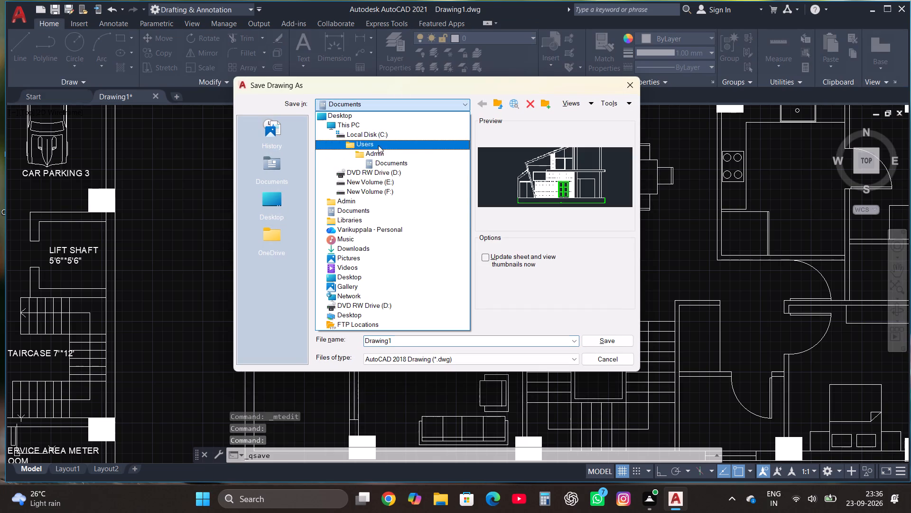
pyautogui.click(369, 246)
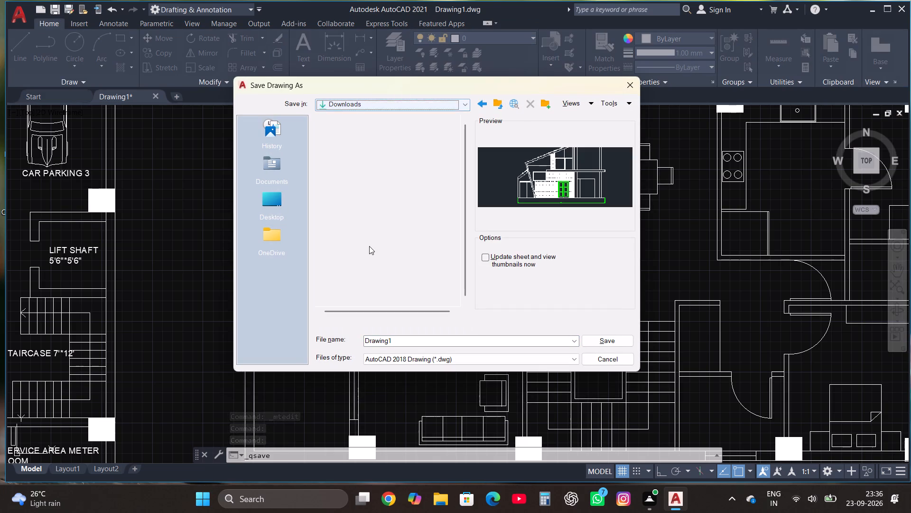
pyautogui.click(398, 341)
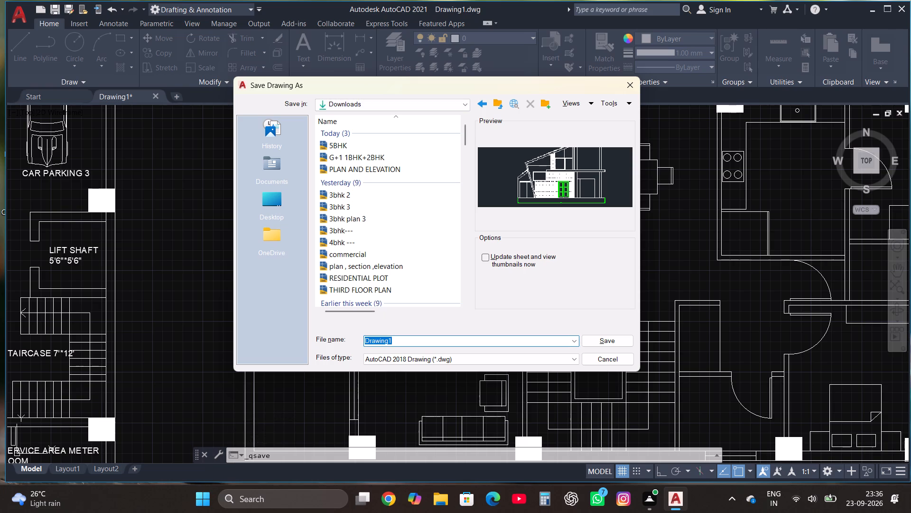
pyautogui.press('g')
pyautogui.press('+')
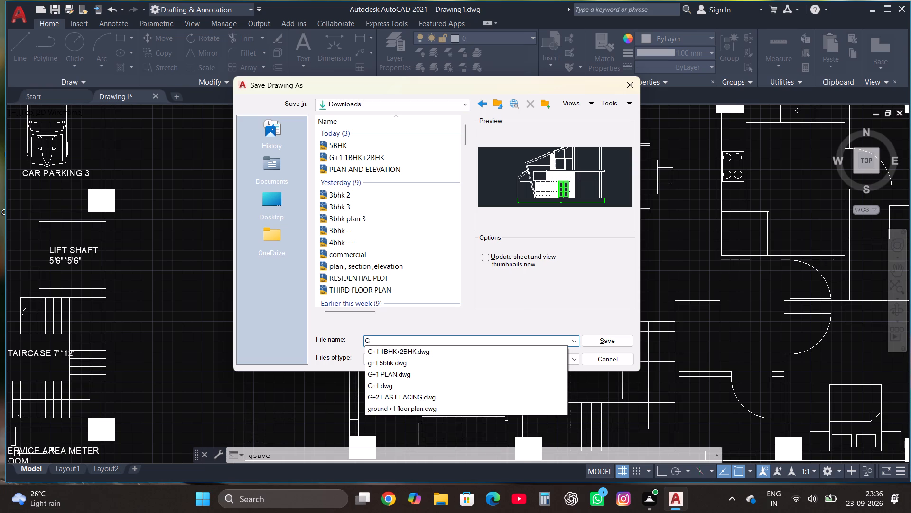
pyautogui.press('2')
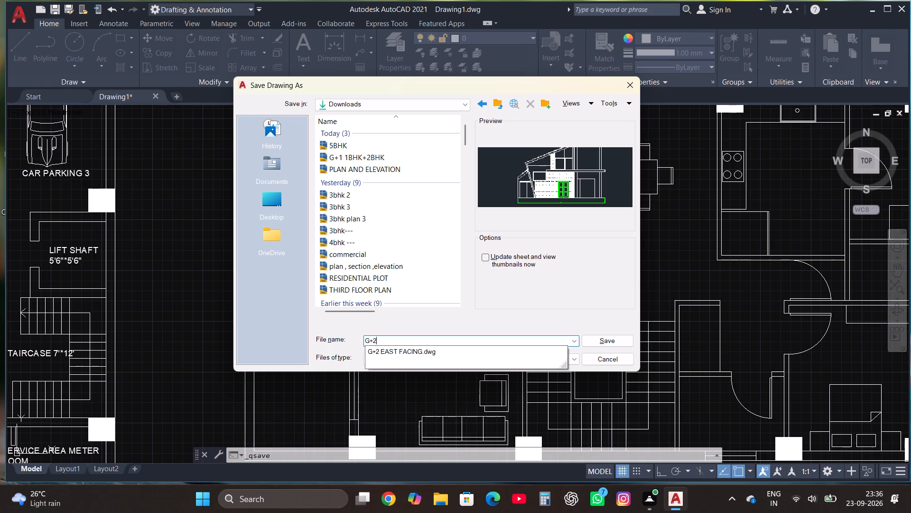
pyautogui.press('space')
pyautogui.write('PLAN')
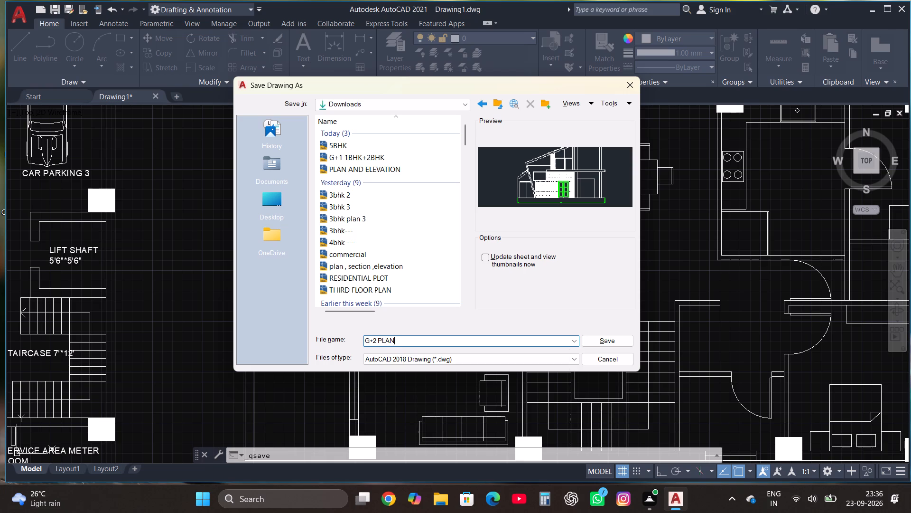
pyautogui.click(587, 338)
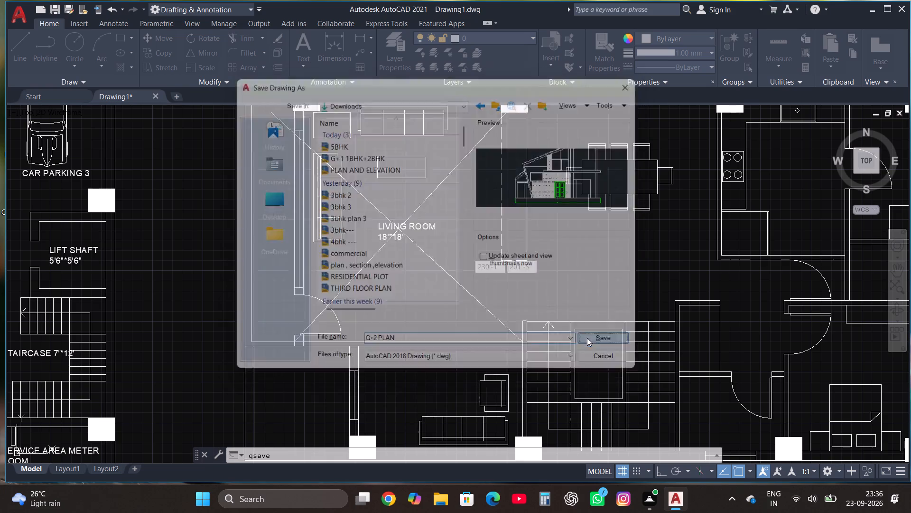
# Copy the LIVING ROOM label into eight other upper-plan spaces, including dining, kitchen, bedroom, sitting room and the narrow strip beside the living room.
pyautogui.scroll(-1, 451, 339)
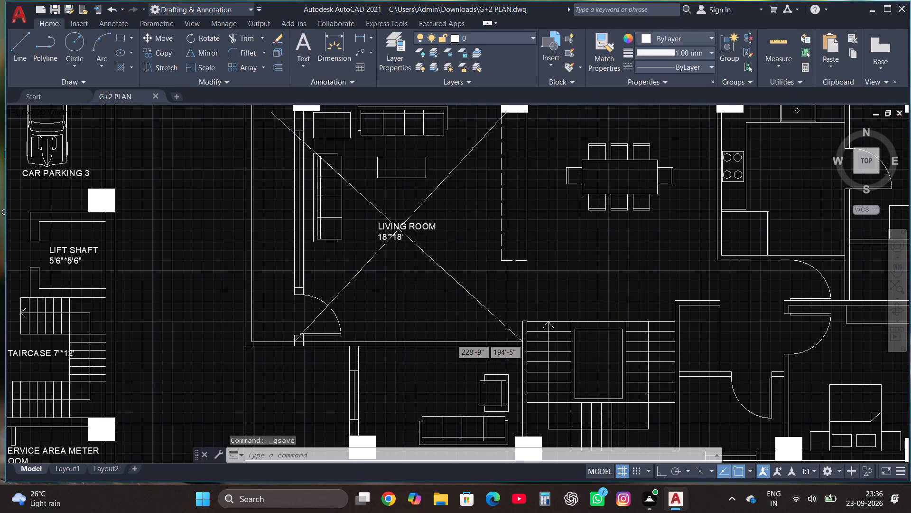
pyautogui.click(437, 272)
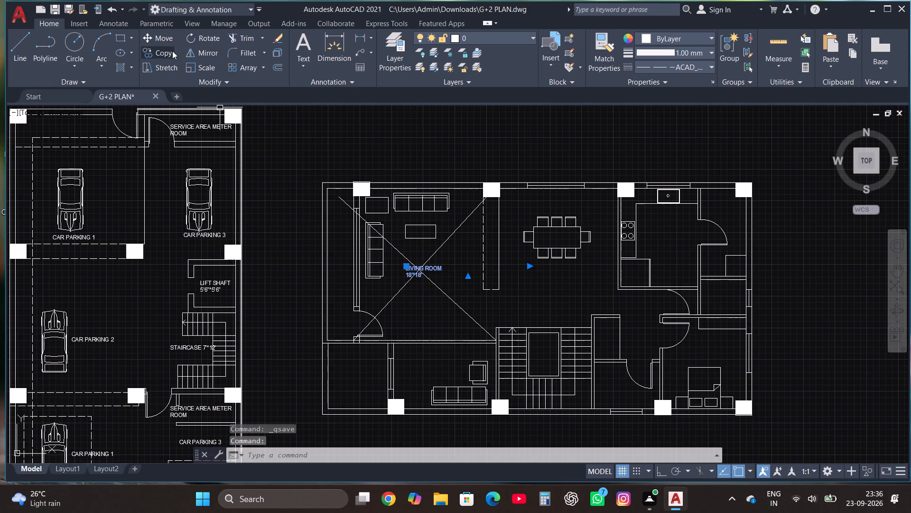
pyautogui.click(163, 52)
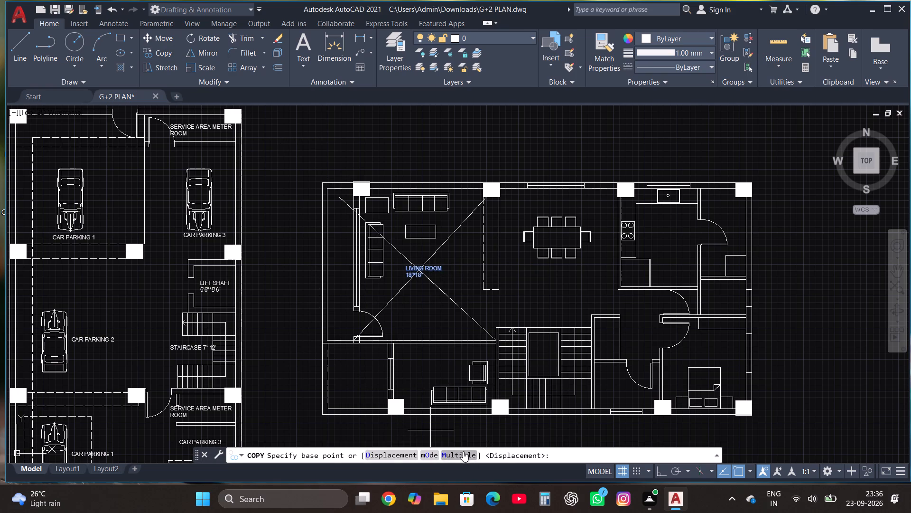
pyautogui.click(462, 450)
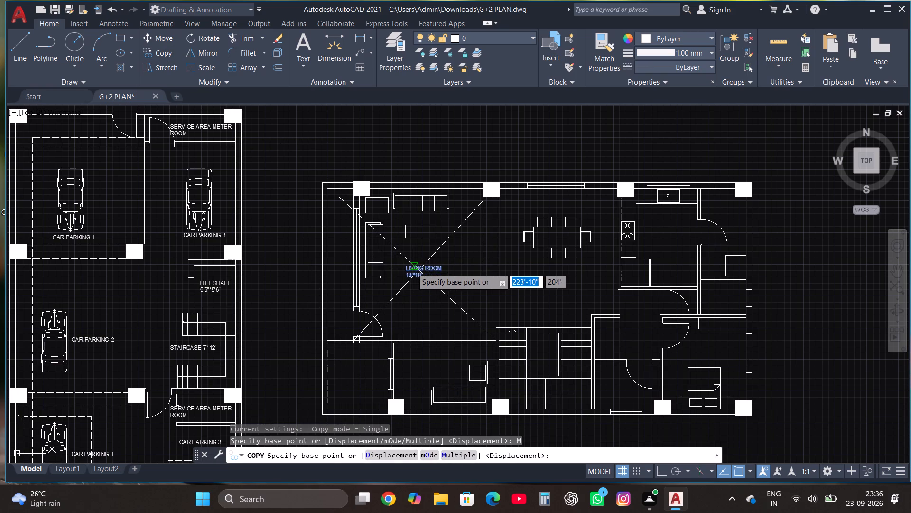
pyautogui.click(412, 268)
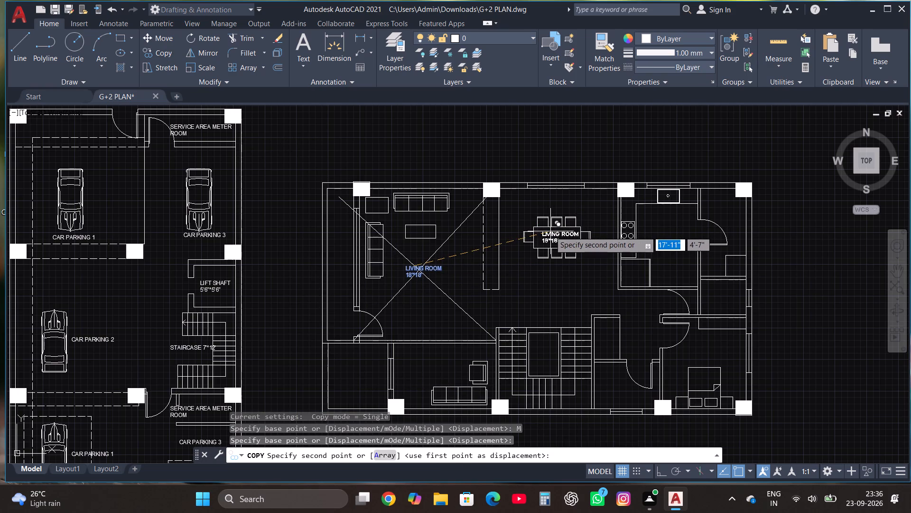
pyautogui.click(549, 231)
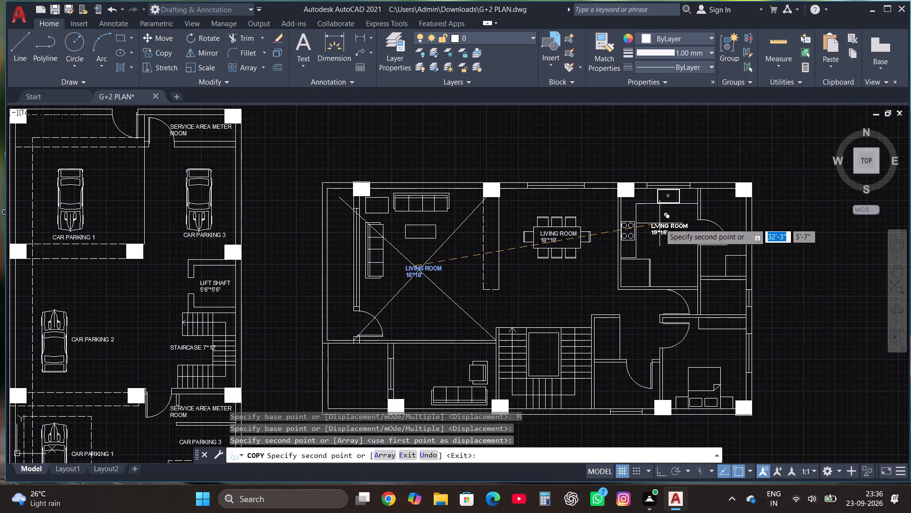
pyautogui.click(660, 223)
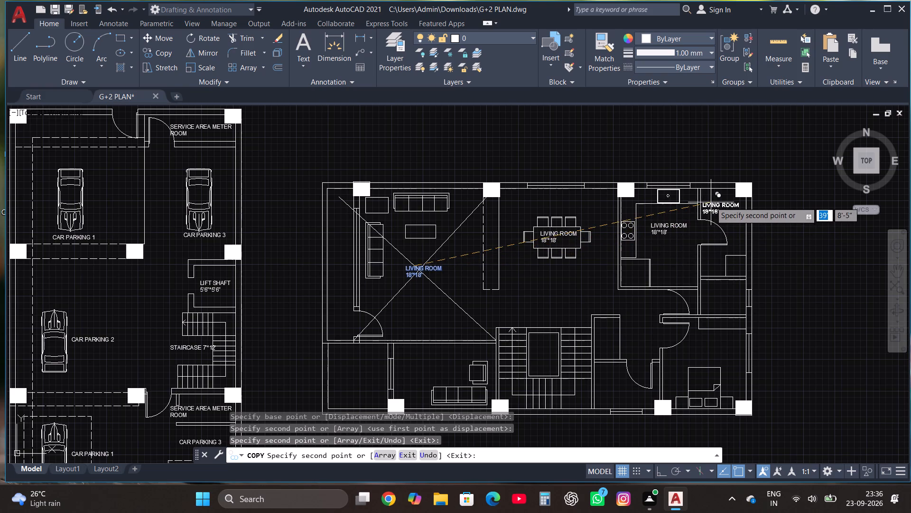
pyautogui.click(711, 202)
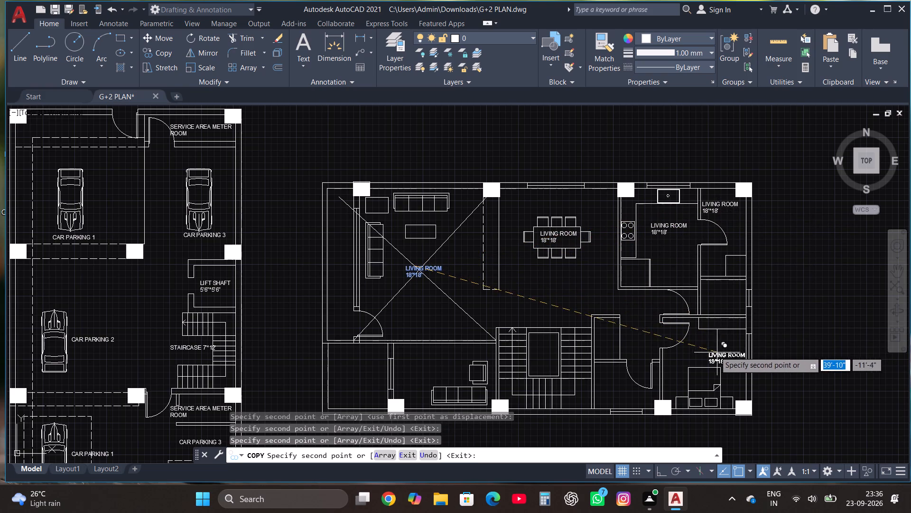
pyautogui.click(705, 345)
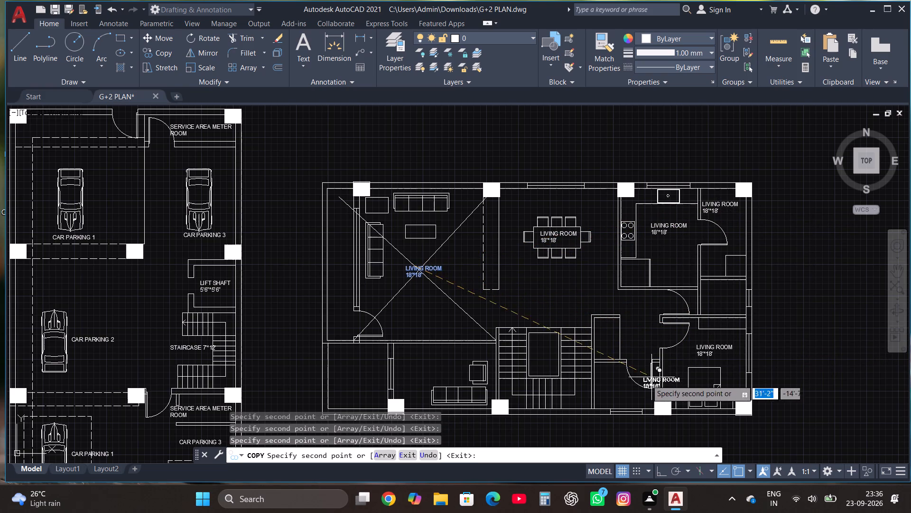
pyautogui.click(612, 383)
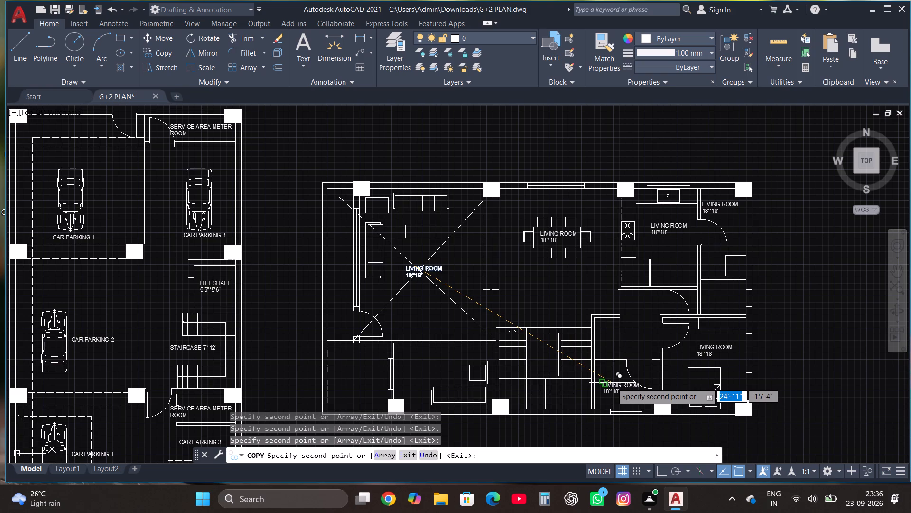
pyautogui.click(426, 357)
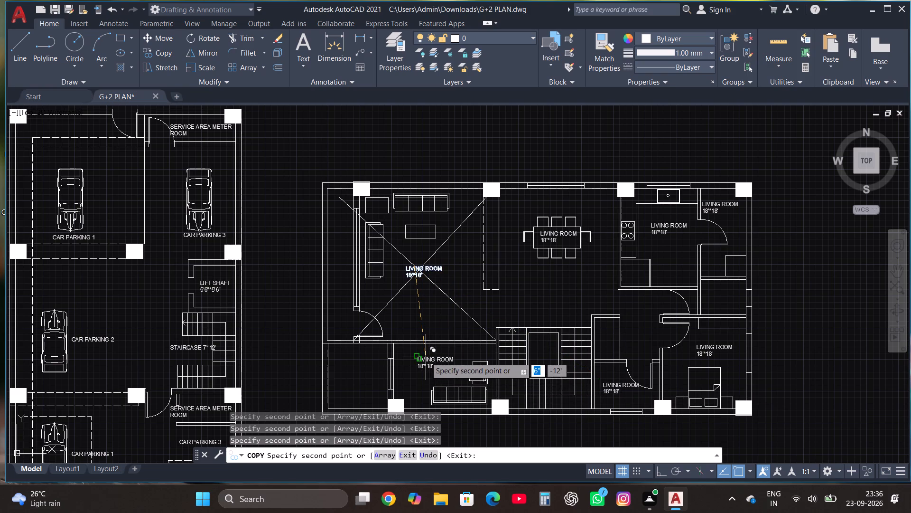
pyautogui.click(355, 373)
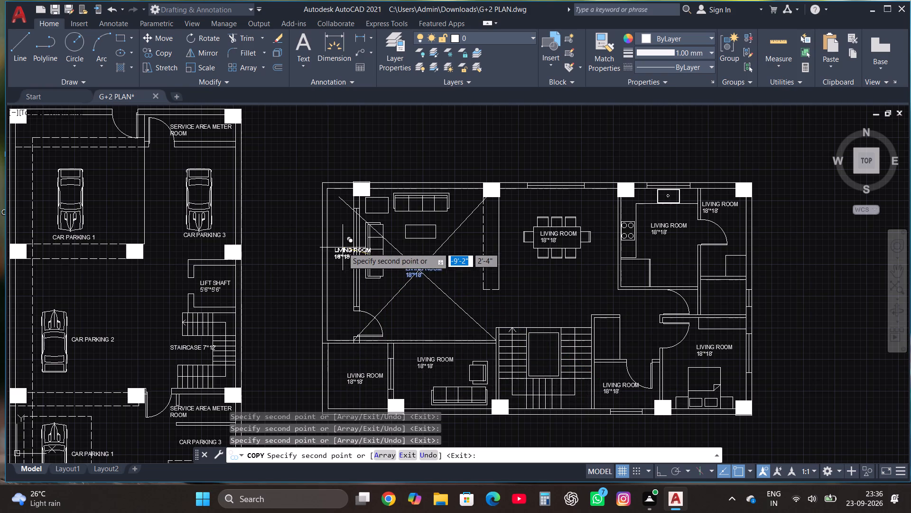
pyautogui.click(334, 244)
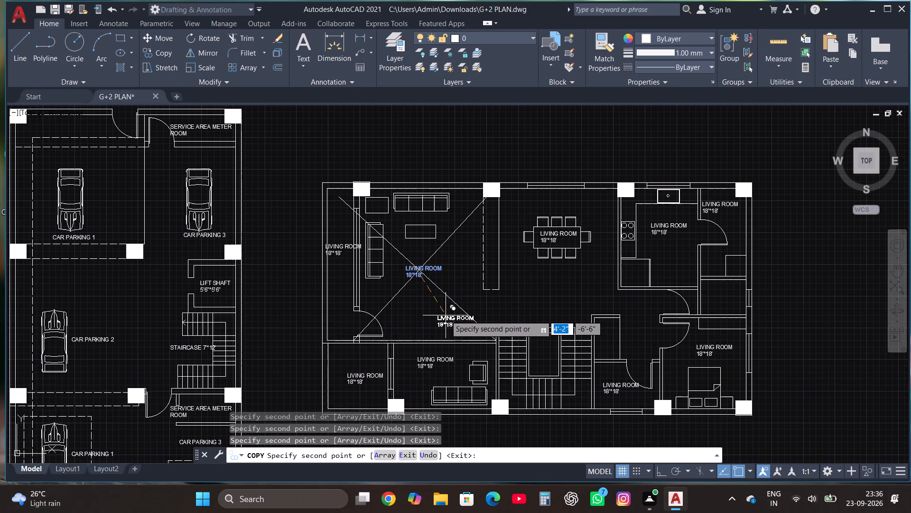
# Place nine more copies of the LIVING ROOM label in the lower plan's rooms, including the bedrooms, toilet and crossed-out void.
pyautogui.scroll(-3, 457, 255)
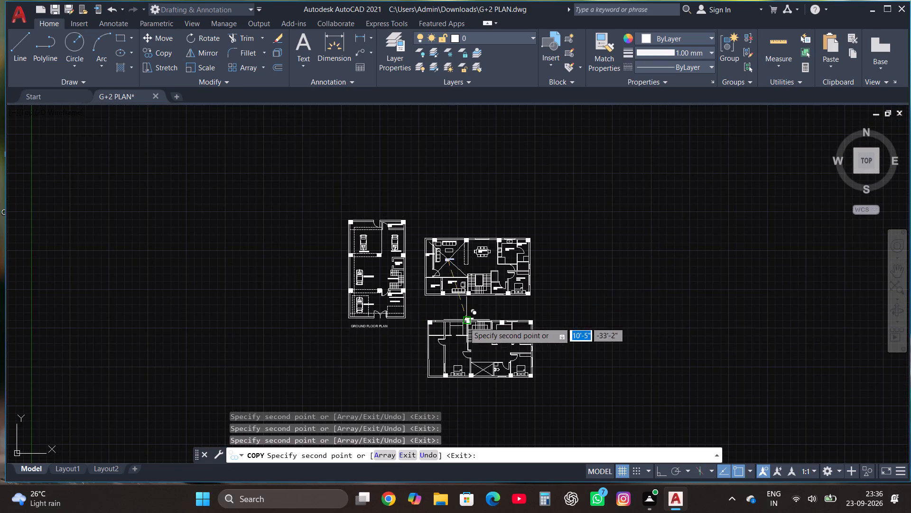
pyautogui.scroll(4, 444, 346)
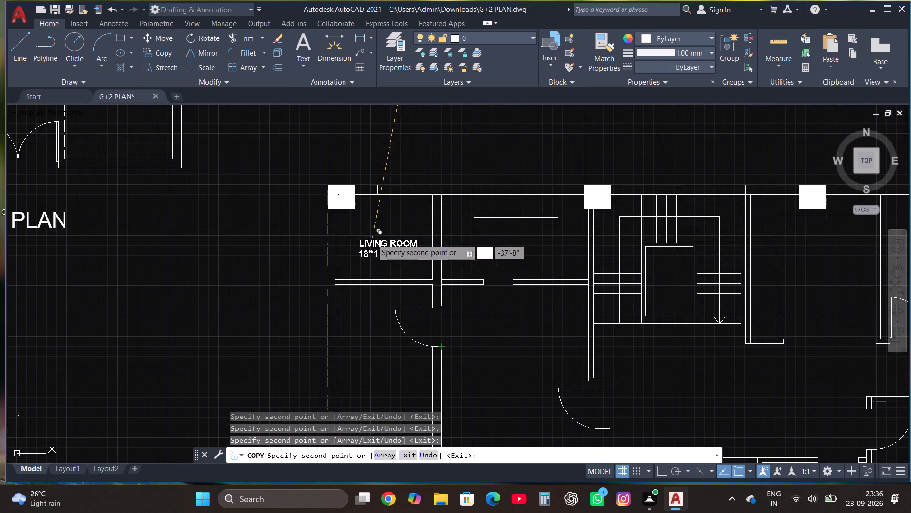
pyautogui.click(366, 236)
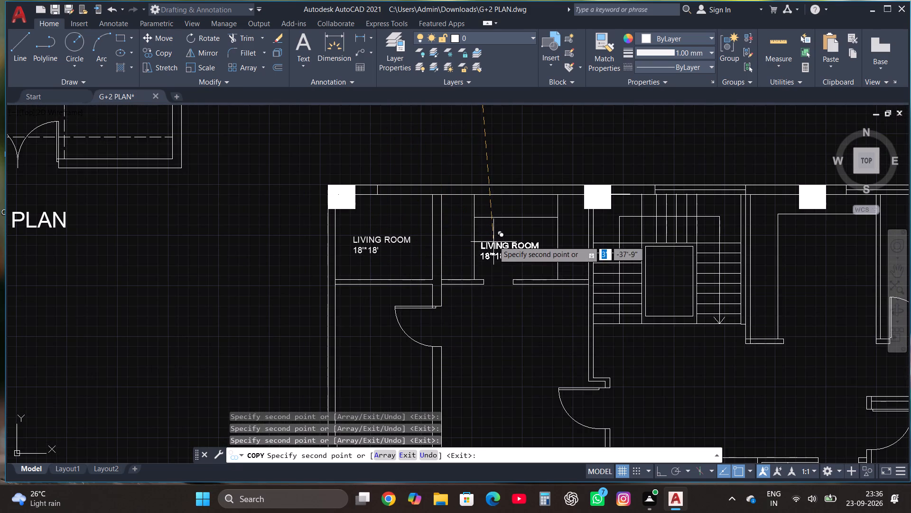
pyautogui.click(493, 241)
pyautogui.scroll(-1, 493, 241)
pyautogui.click(418, 357)
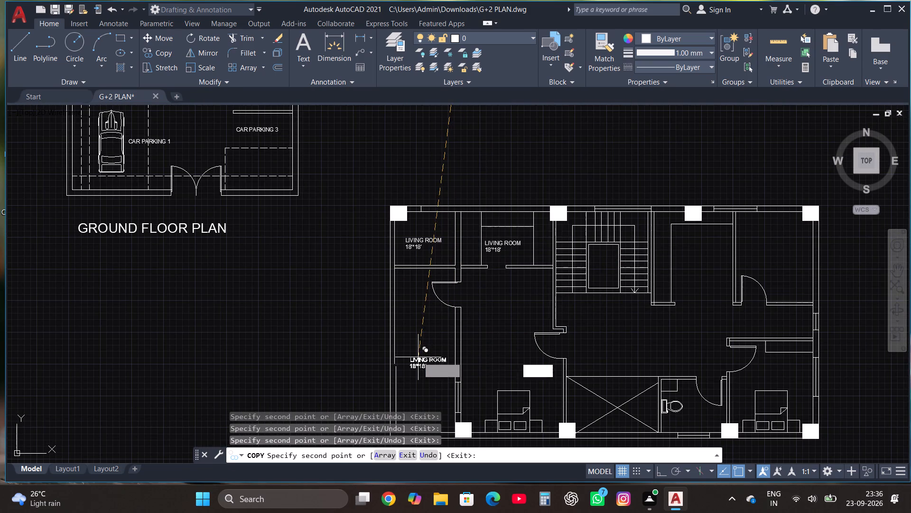
pyautogui.click(493, 357)
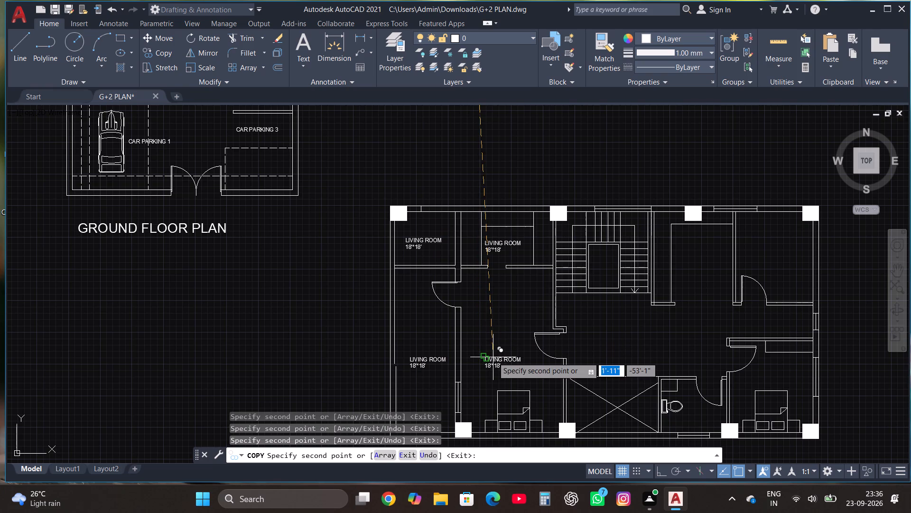
pyautogui.click(605, 390)
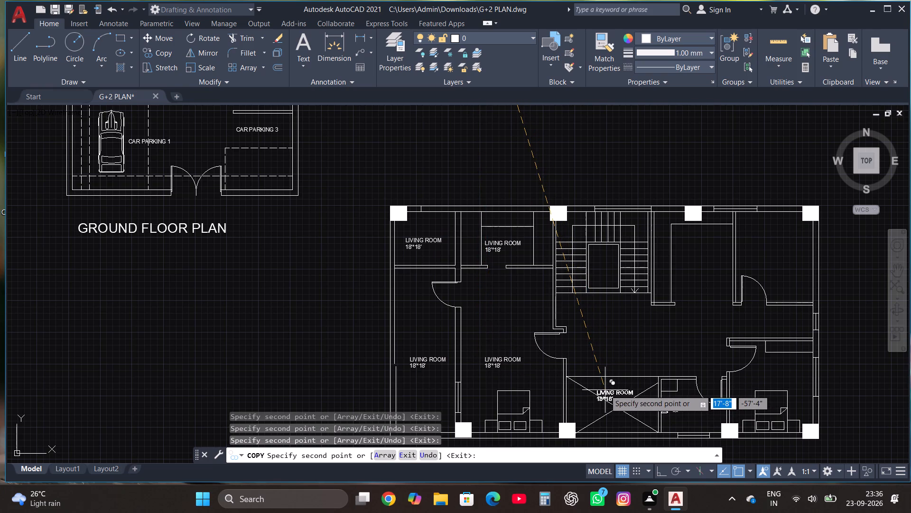
pyautogui.click(688, 259)
pyautogui.click(766, 250)
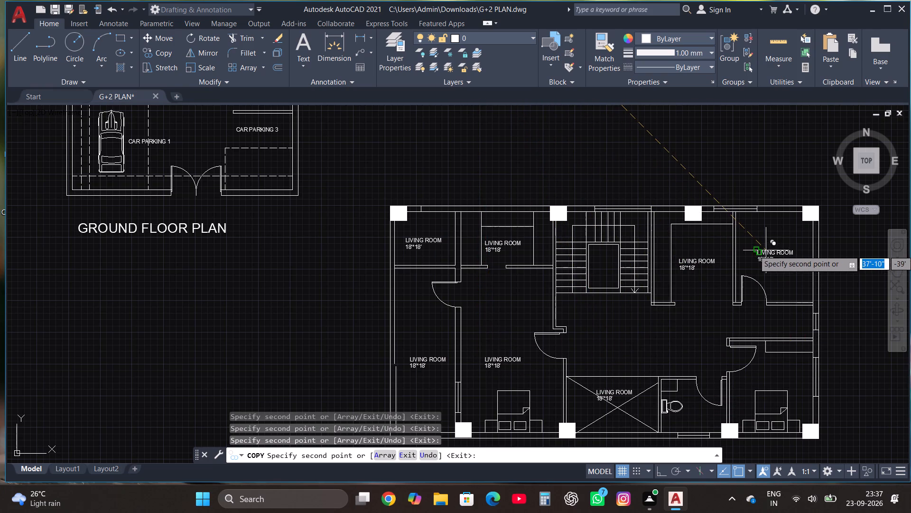
pyautogui.click(774, 363)
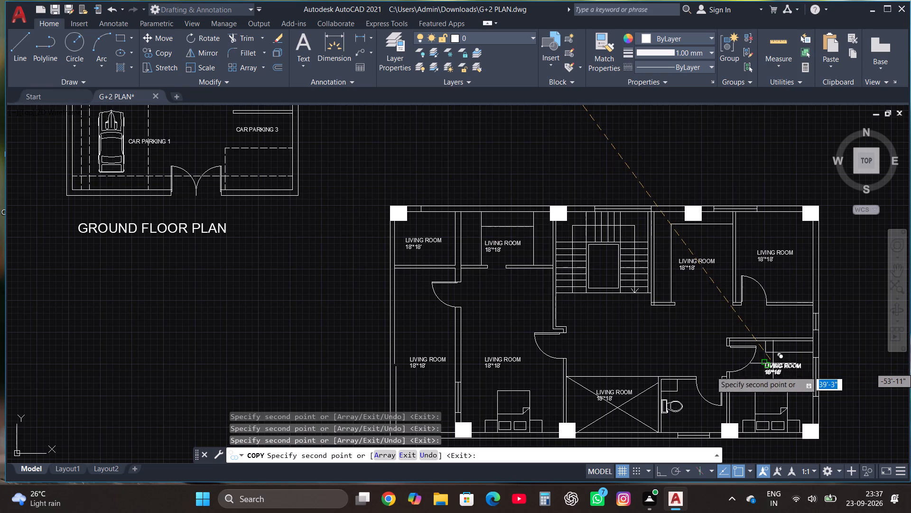
pyautogui.click(688, 411)
pyautogui.scroll(-2, 621, 304)
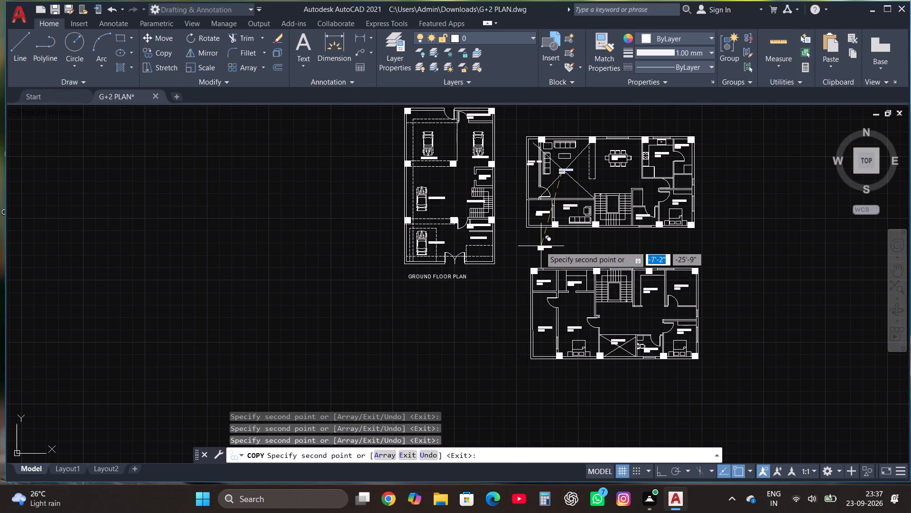
pyautogui.press('Escape')
# Replace the label in the narrow strip beside the upper plan's living room with "SPACE".
pyautogui.scroll(-1, 542, 275)
pyautogui.scroll(4, 552, 193)
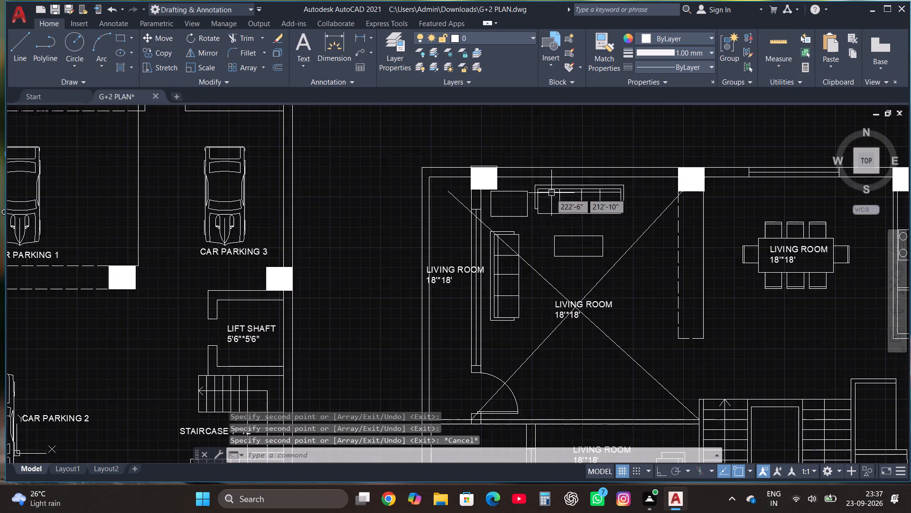
pyautogui.scroll(1, 451, 264)
pyautogui.click(444, 277)
pyautogui.rightClick(444, 277)
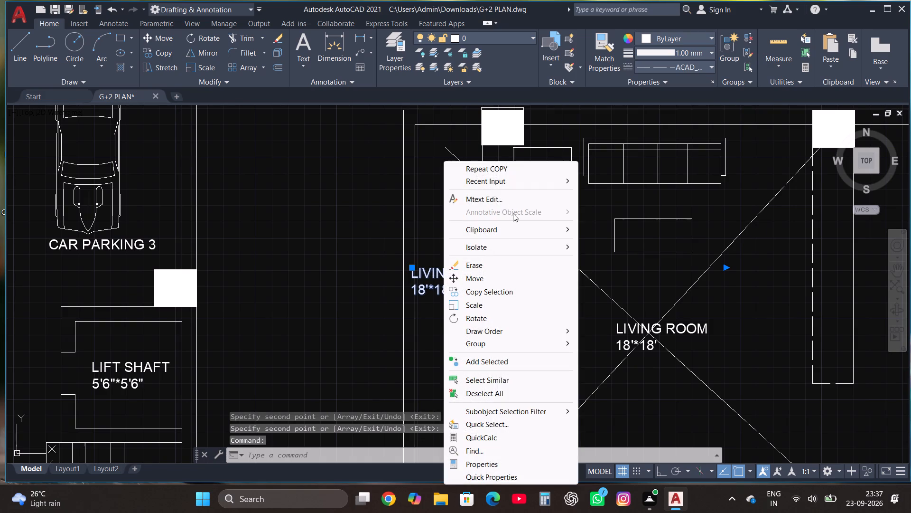
pyautogui.click(515, 201)
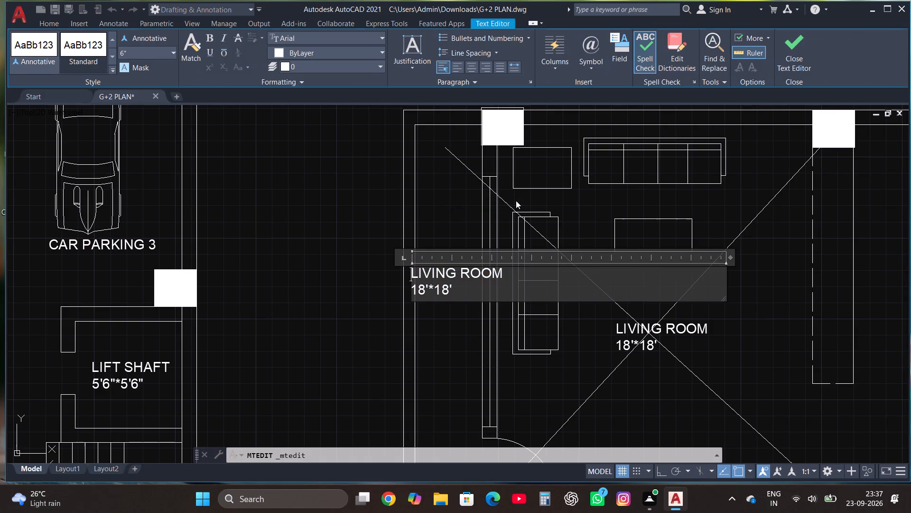
pyautogui.click(493, 288)
pyautogui.press('BackSpace')
pyautogui.press('BackSpace')
pyautogui.press('BackSpace')
pyautogui.press('BackSpace')
pyautogui.press('BackSpace')
pyautogui.press('BackSpace')
pyautogui.press('BackSpace')
pyautogui.press('BackSpace')
pyautogui.press('BackSpace')
pyautogui.press('BackSpace')
pyautogui.press('BackSpace')
pyautogui.press('BackSpace')
pyautogui.press('BackSpace')
pyautogui.press('BackSpace')
pyautogui.press('BackSpace')
pyautogui.press('BackSpace')
pyautogui.press('BackSpace')
pyautogui.press('BackSpace')
pyautogui.press('BackSpace')
pyautogui.press('BackSpace')
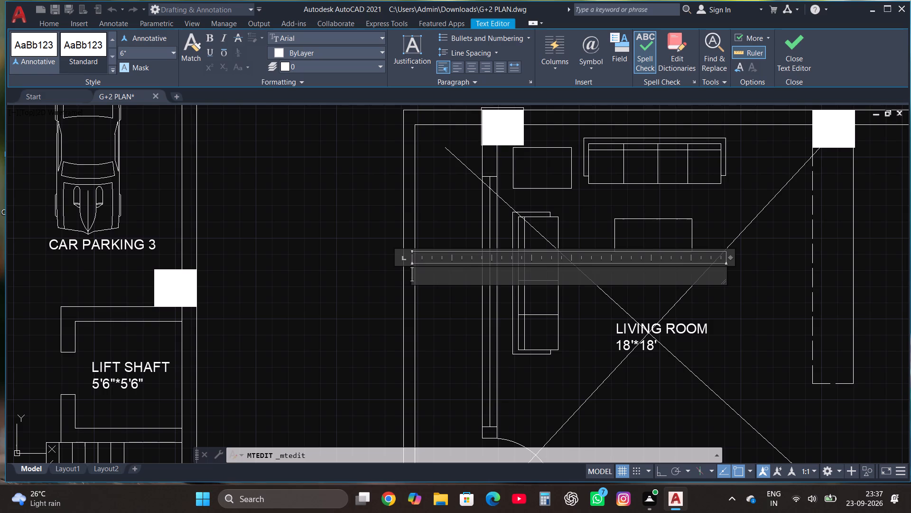
pyautogui.write('SPACE')
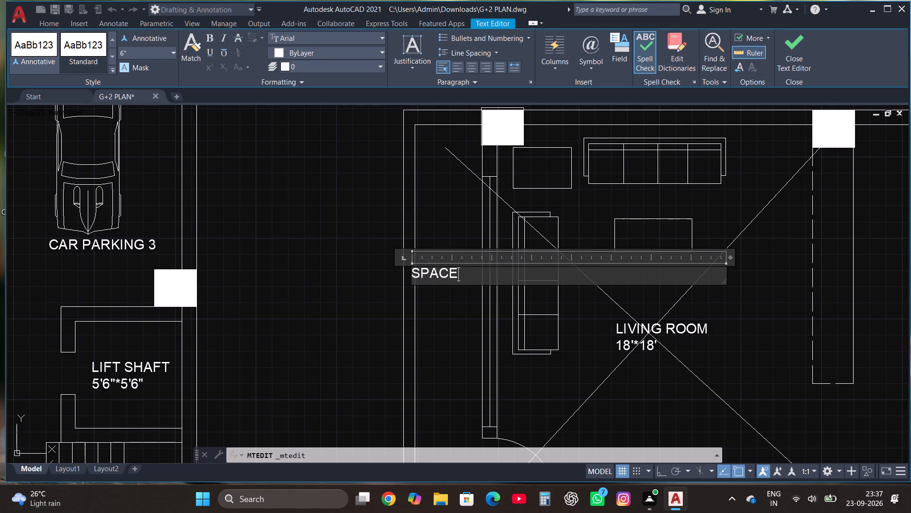
pyautogui.click(784, 47)
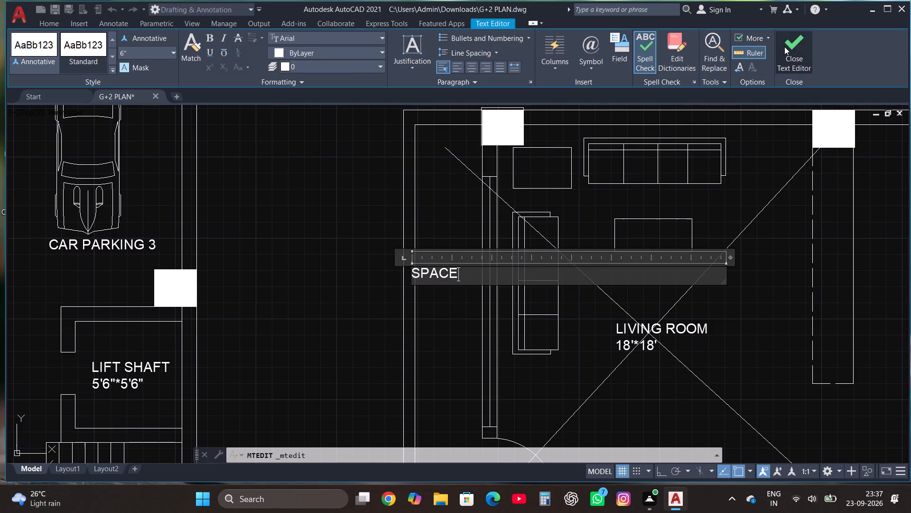
# Replace the label on the upper plan's dining table with "DINING" and the size 12'*14' on a second line.
pyautogui.scroll(-2, 541, 307)
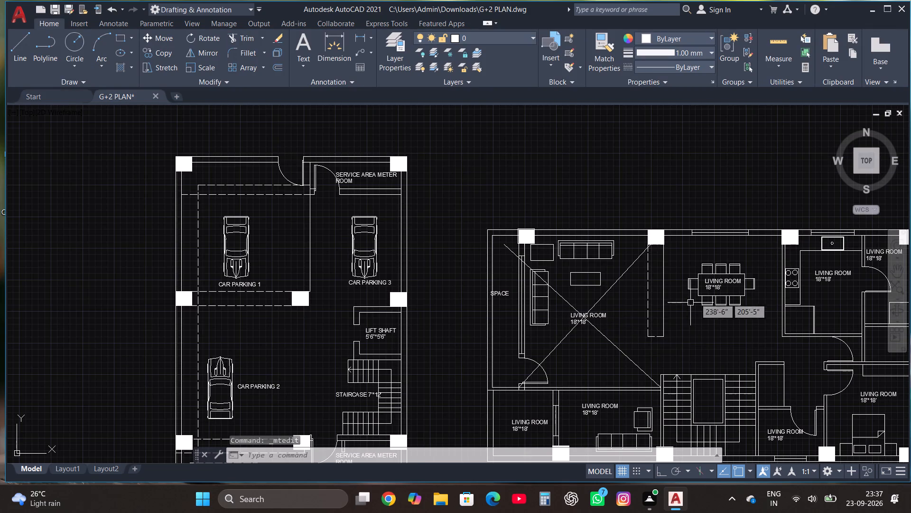
pyautogui.scroll(-2, 596, 332)
pyautogui.scroll(3, 684, 318)
pyautogui.click(530, 302)
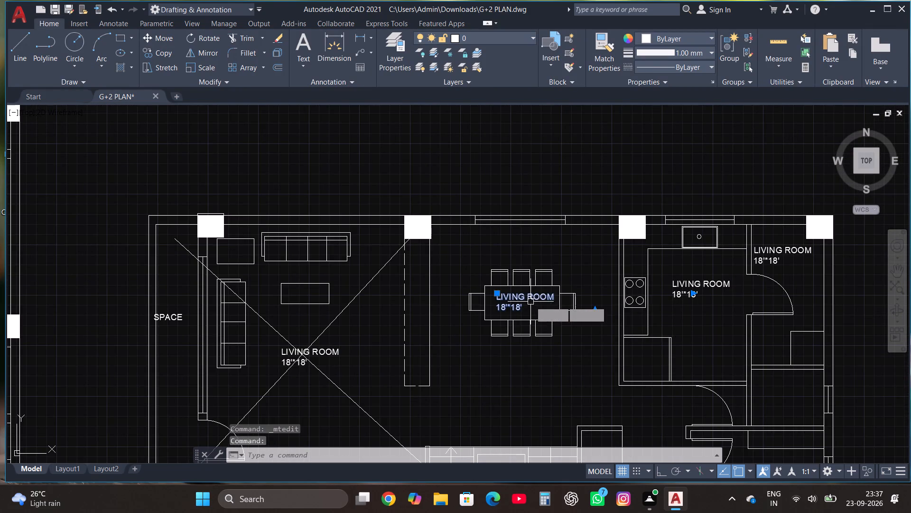
pyautogui.rightClick(529, 302)
pyautogui.click(614, 202)
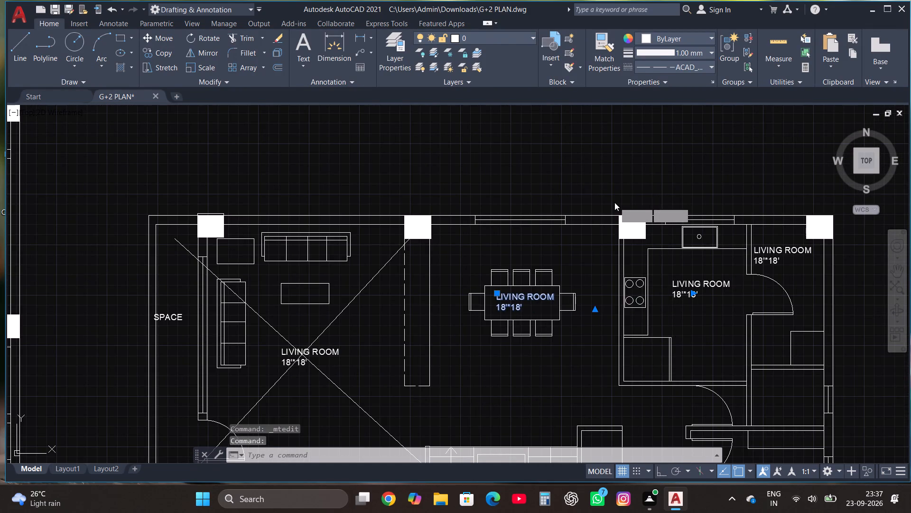
pyautogui.click(566, 307)
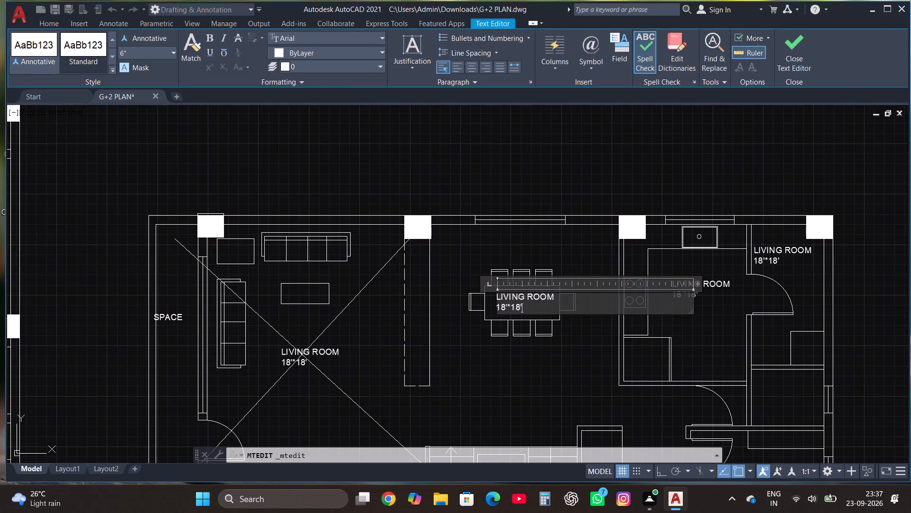
pyautogui.press('BackSpace')
pyautogui.press('BackSpace')
pyautogui.press('BackSpace')
pyautogui.press('BackSpace')
pyautogui.press('BackSpace')
pyautogui.press('BackSpace')
pyautogui.press('BackSpace')
pyautogui.press('BackSpace')
pyautogui.press('BackSpace')
pyautogui.press('BackSpace')
pyautogui.press('BackSpace')
pyautogui.press('BackSpace')
pyautogui.press('BackSpace')
pyautogui.press('BackSpace')
pyautogui.press('BackSpace')
pyautogui.press('BackSpace')
pyautogui.press('BackSpace')
pyautogui.press('BackSpace')
pyautogui.press('BackSpace')
pyautogui.press('BackSpace')
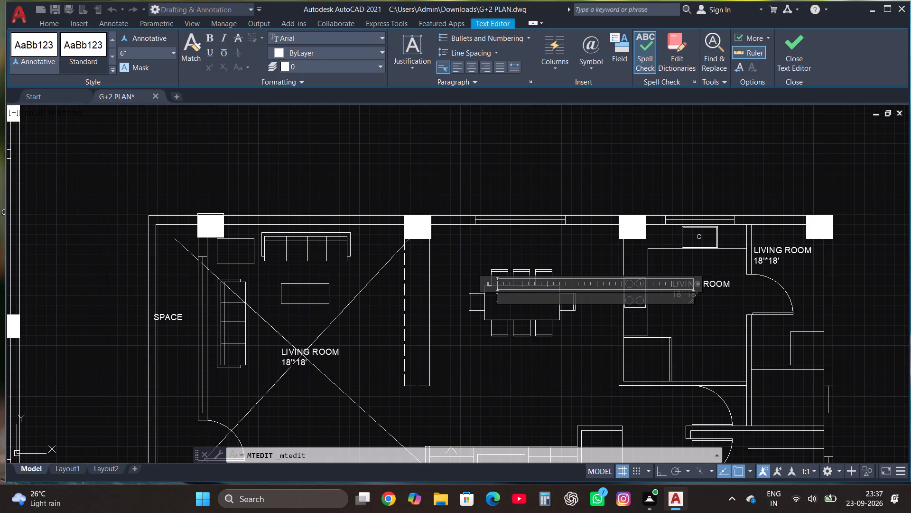
pyautogui.write('DINING')
pyautogui.press('Return')
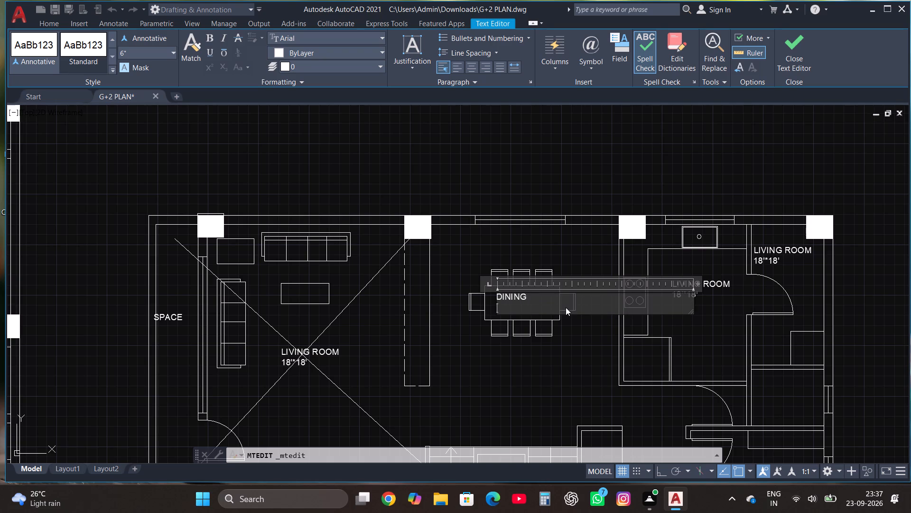
pyautogui.write("12'")
pyautogui.write("*14'")
pyautogui.click(794, 47)
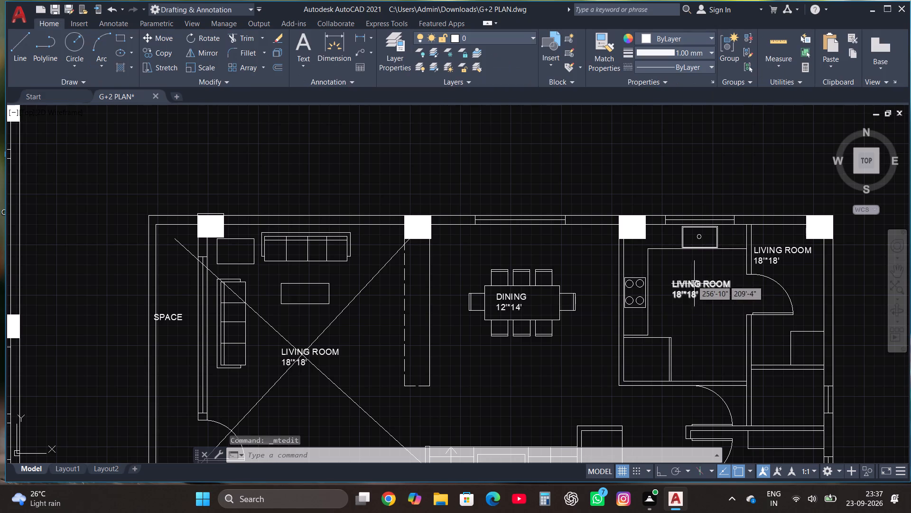
# Replace the label in the upper plan's room with the stove and sink with "KITCHEN" and the size 10'*12' below.
pyautogui.click(692, 280)
pyautogui.rightClick(692, 280)
pyautogui.click(732, 201)
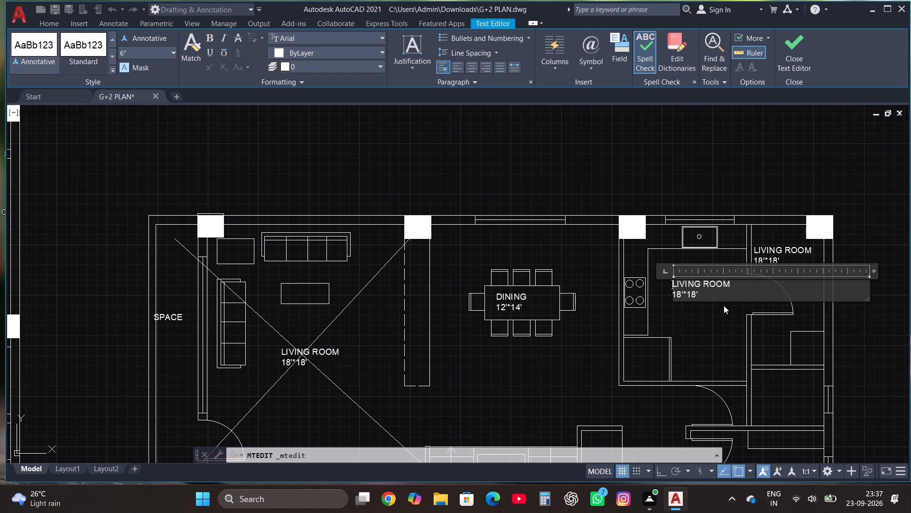
pyautogui.click(716, 296)
pyautogui.press('BackSpace')
pyautogui.press('BackSpace')
pyautogui.press('BackSpace')
pyautogui.press('BackSpace')
pyautogui.press('BackSpace')
pyautogui.press('BackSpace')
pyautogui.press('BackSpace')
pyautogui.press('BackSpace')
pyautogui.press('BackSpace')
pyautogui.press('BackSpace')
pyautogui.press('BackSpace')
pyautogui.press('BackSpace')
pyautogui.press('BackSpace')
pyautogui.press('BackSpace')
pyautogui.press('BackSpace')
pyautogui.press('BackSpace')
pyautogui.press('BackSpace')
pyautogui.press('BackSpace')
pyautogui.press('BackSpace')
pyautogui.press('BackSpace')
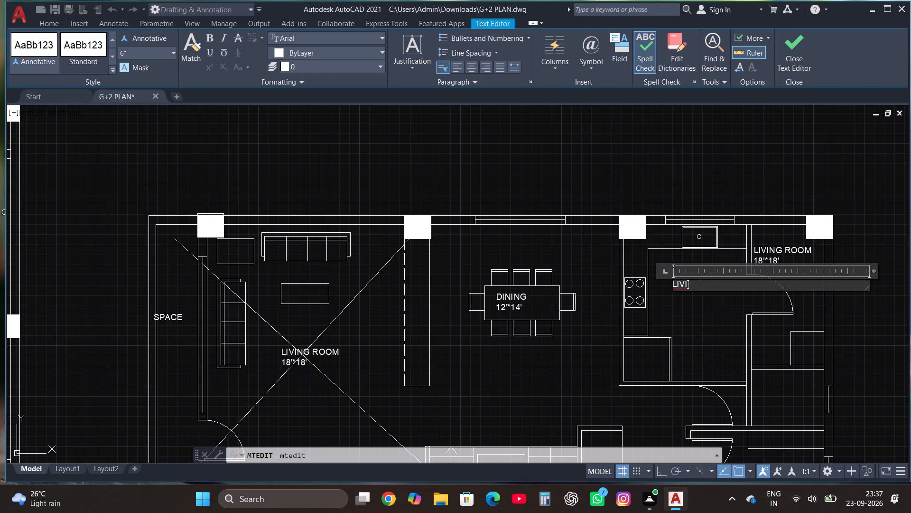
pyautogui.write('KITCHE')
pyautogui.press('m')
pyautogui.press('BackSpace')
pyautogui.press('n')
pyautogui.press('Return')
pyautogui.write("10'*12'")
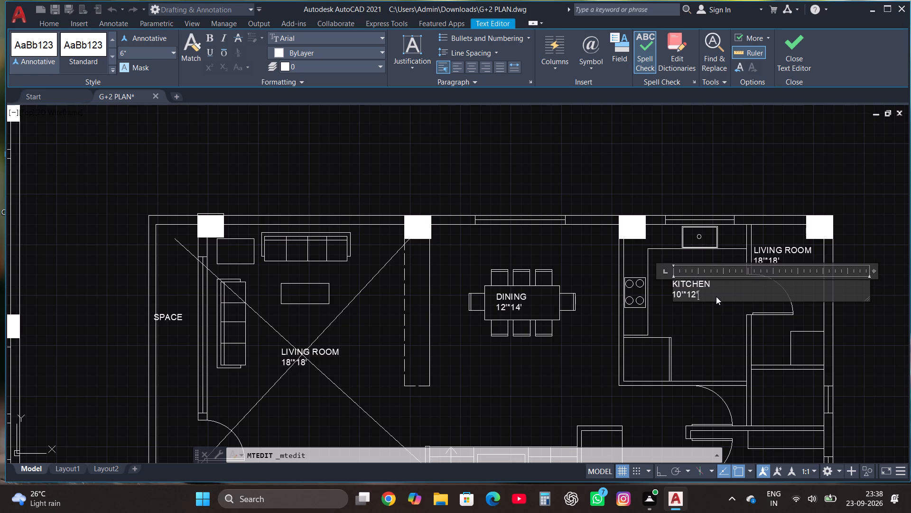
pyautogui.click(791, 62)
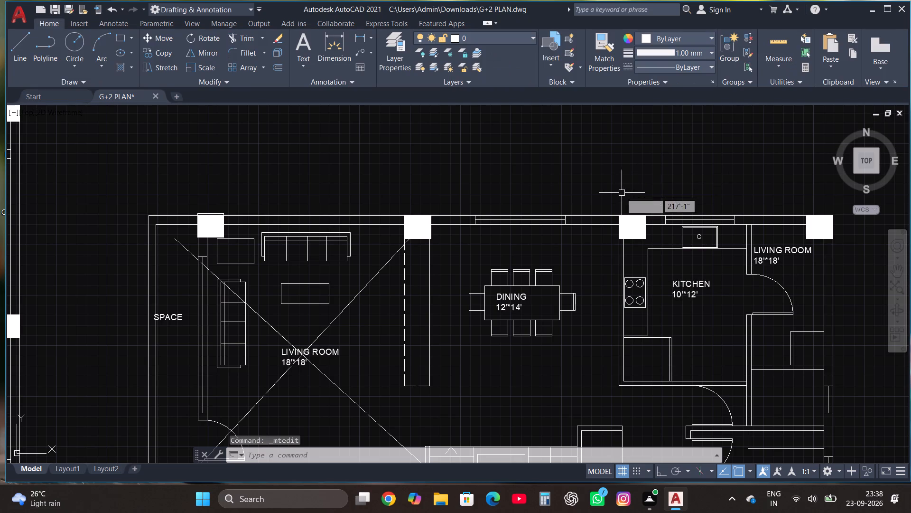
# Replace the label in the small corner room beside the kitchen with "UTILITY".
pyautogui.scroll(-1, 608, 257)
pyautogui.scroll(1, 744, 249)
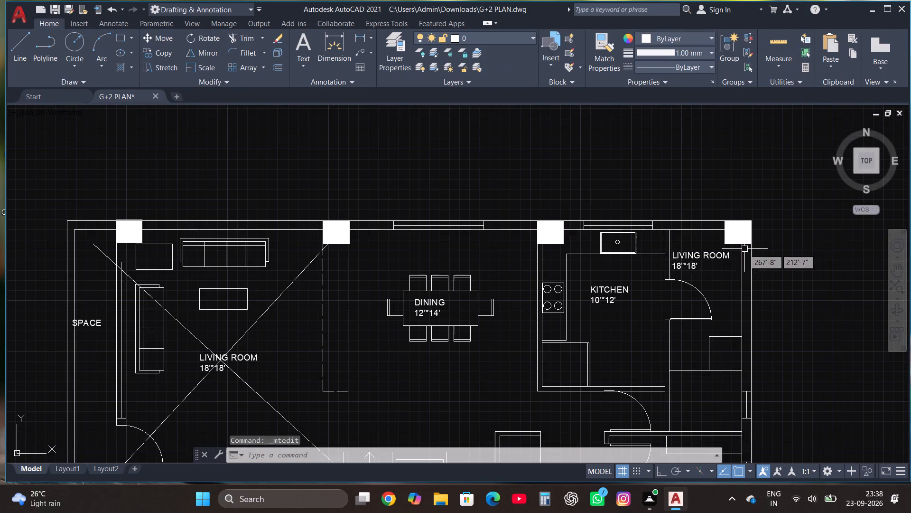
pyautogui.click(686, 256)
pyautogui.rightClick(686, 256)
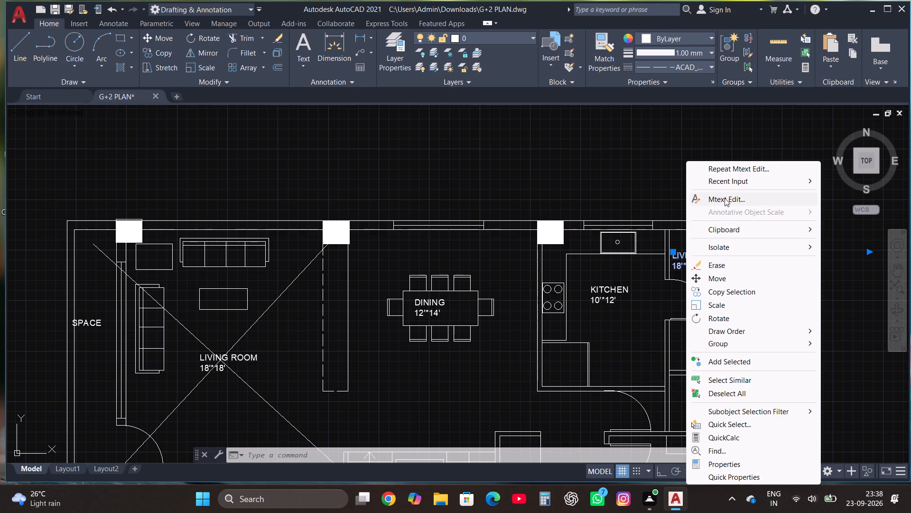
pyautogui.click(749, 197)
pyautogui.click(707, 259)
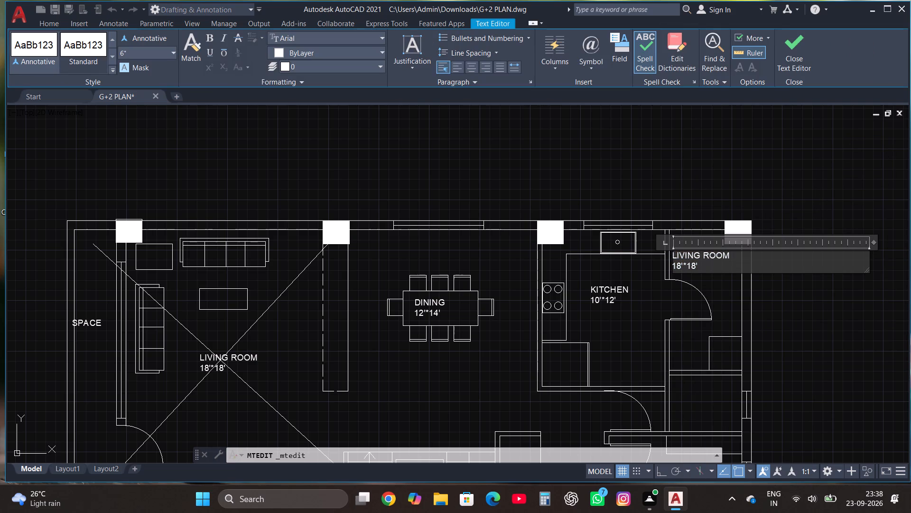
pyautogui.click(706, 266)
pyautogui.press('BackSpace')
pyautogui.press('BackSpace')
pyautogui.press('BackSpace')
pyautogui.press('BackSpace')
pyautogui.press('BackSpace')
pyautogui.press('BackSpace')
pyautogui.press('BackSpace')
pyautogui.press('BackSpace')
pyautogui.press('BackSpace')
pyautogui.press('BackSpace')
pyautogui.press('BackSpace')
pyautogui.press('BackSpace')
pyautogui.press('BackSpace')
pyautogui.press('BackSpace')
pyautogui.press('BackSpace')
pyautogui.press('BackSpace')
pyautogui.press('BackSpace')
pyautogui.press('BackSpace')
pyautogui.press('BackSpace')
pyautogui.press('BackSpace')
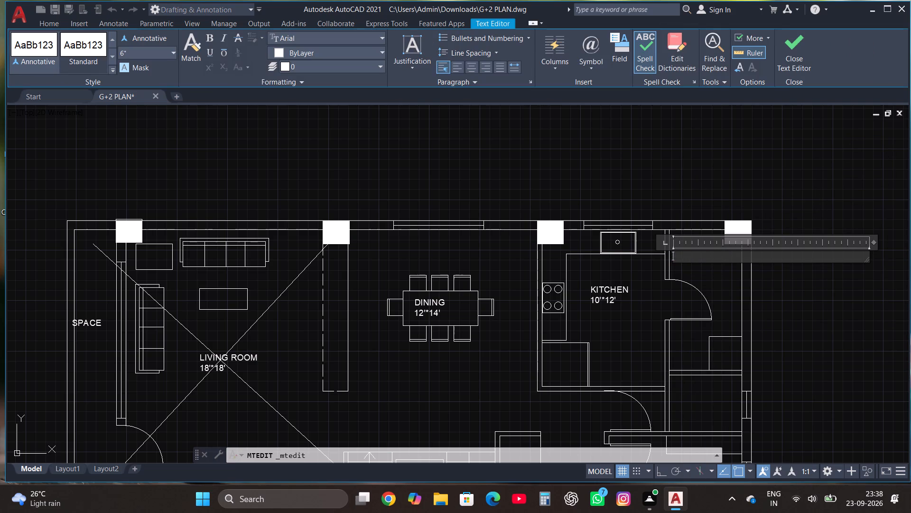
pyautogui.write('UTILI')
pyautogui.press('y')
pyautogui.press('BackSpace')
pyautogui.write('TY')
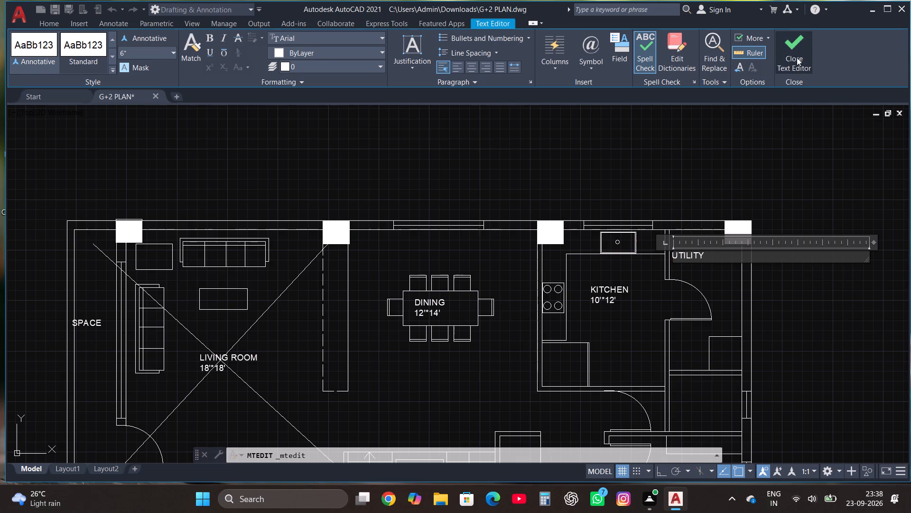
pyautogui.click(796, 47)
# Replace the label above the bed in the upper plan's bedroom with "GUEST BR" and the size 11'*12' below.
pyautogui.scroll(-2, 703, 252)
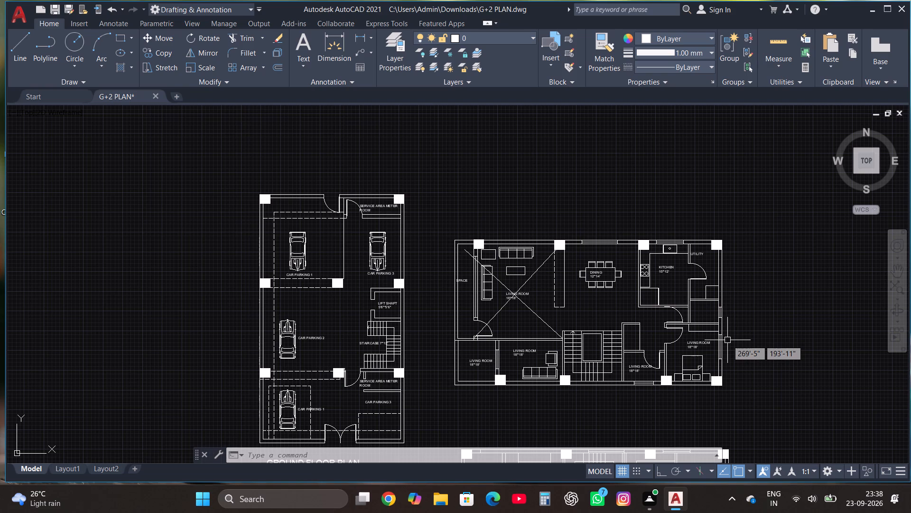
pyautogui.scroll(2, 708, 346)
pyautogui.click(683, 342)
pyautogui.rightClick(682, 342)
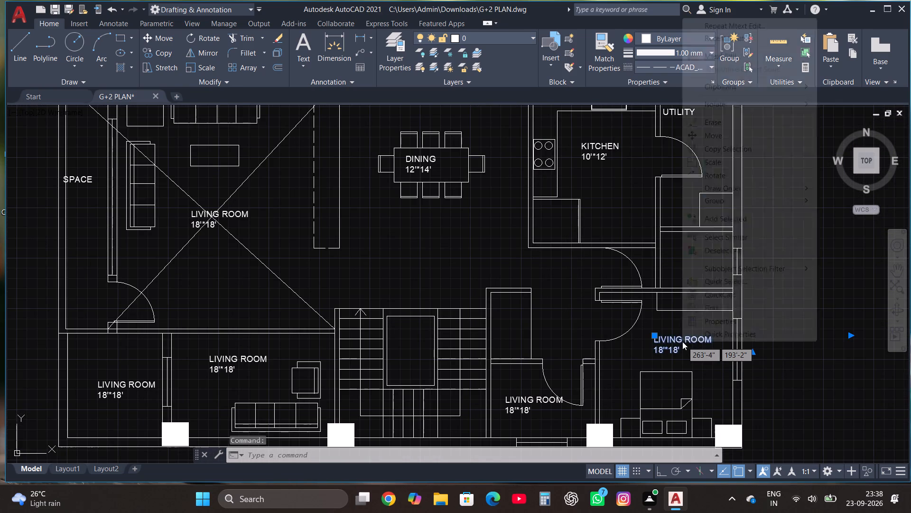
pyautogui.click(730, 58)
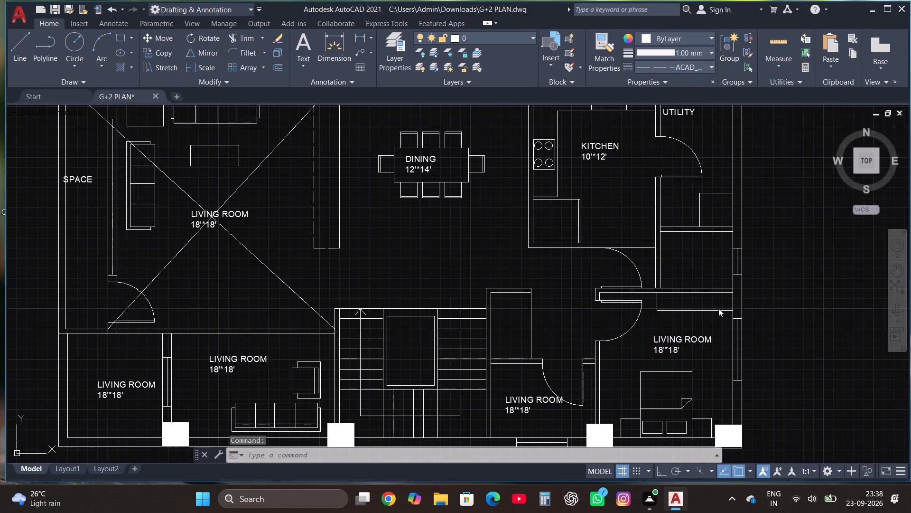
pyautogui.click(697, 351)
pyautogui.press('BackSpace')
pyautogui.press('BackSpace')
pyautogui.press('BackSpace')
pyautogui.press('BackSpace')
pyautogui.press('BackSpace')
pyautogui.press('BackSpace')
pyautogui.press('BackSpace')
pyautogui.press('BackSpace')
pyautogui.press('BackSpace')
pyautogui.press('BackSpace')
pyautogui.press('BackSpace')
pyautogui.press('BackSpace')
pyautogui.press('BackSpace')
pyautogui.press('BackSpace')
pyautogui.press('BackSpace')
pyautogui.press('BackSpace')
pyautogui.press('BackSpace')
pyautogui.press('BackSpace')
pyautogui.press('BackSpace')
pyautogui.press('BackSpace')
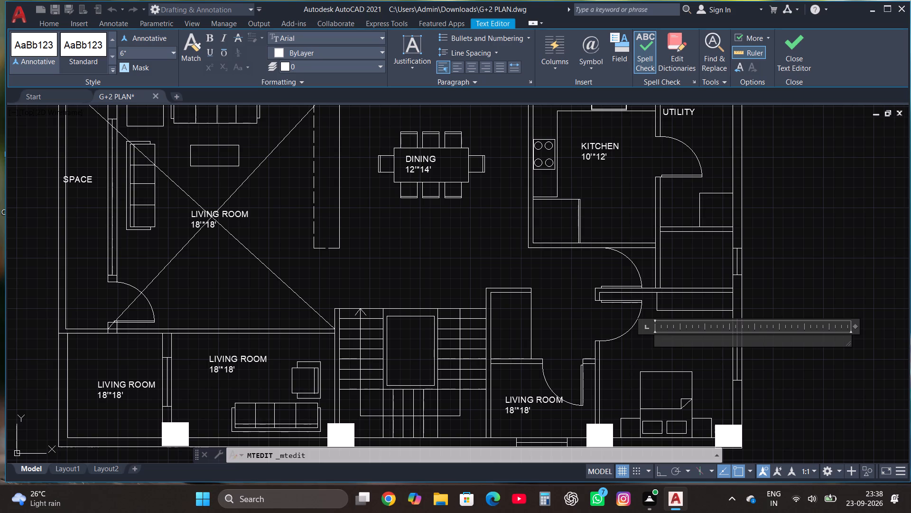
pyautogui.write('GY')
pyautogui.press('BackSpace')
pyautogui.write('UEST B')
pyautogui.press('r')
pyautogui.press('Return')
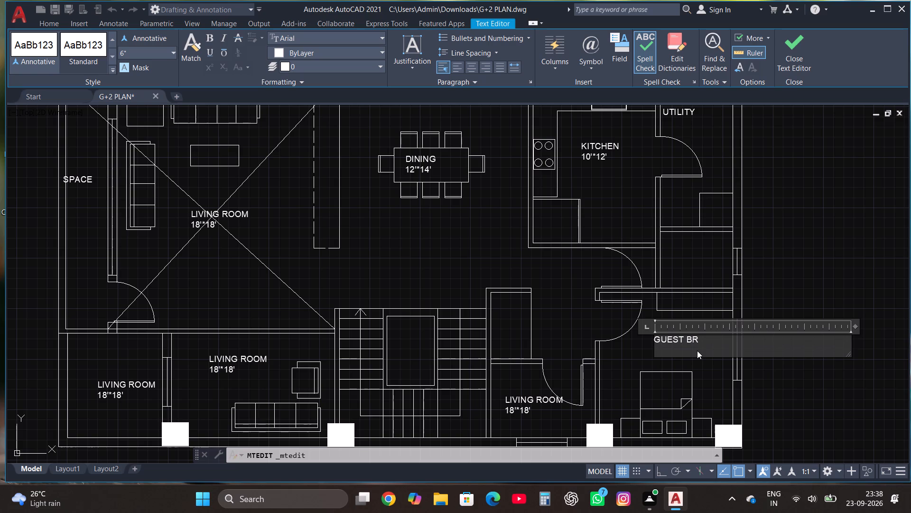
pyautogui.write("11'*12'")
pyautogui.click(787, 43)
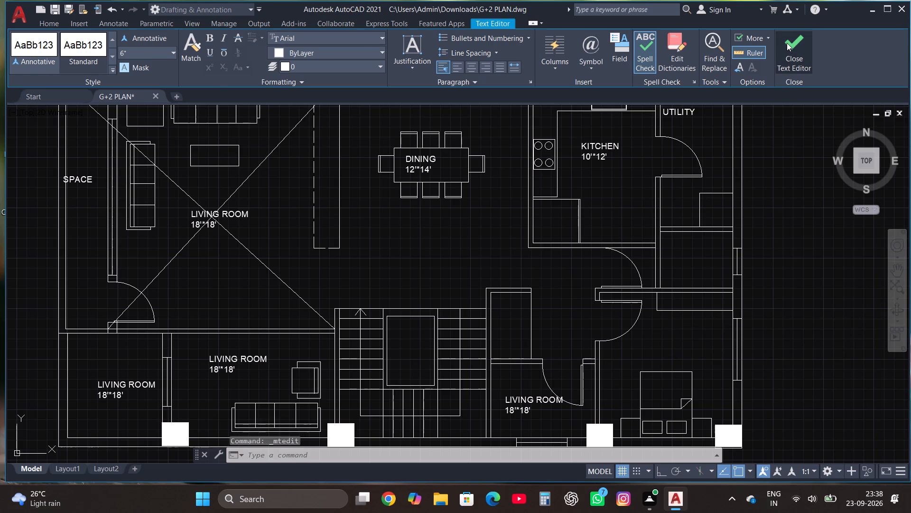
# Replace the label in the small room between the staircase and the guest bedroom with "POOJA ROOM" and the size 6'*6' below.
pyautogui.click(524, 408)
pyautogui.rightClick(523, 408)
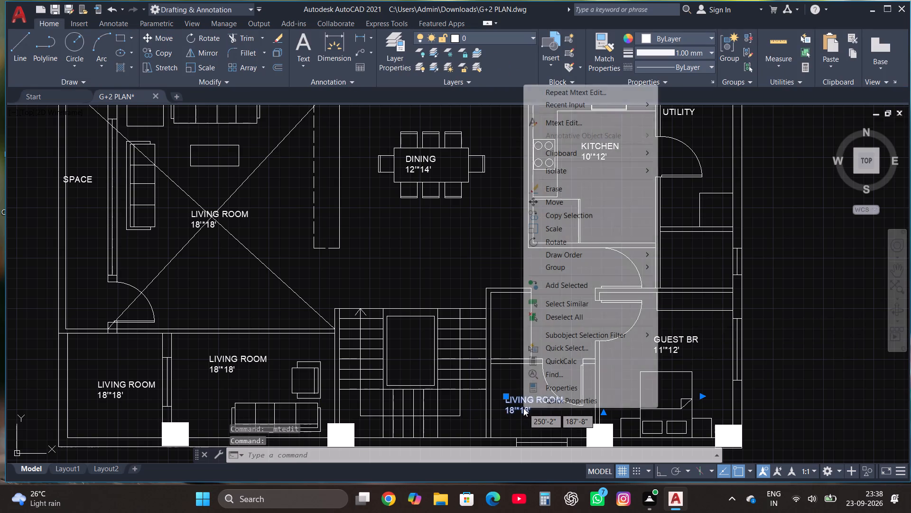
pyautogui.click(606, 126)
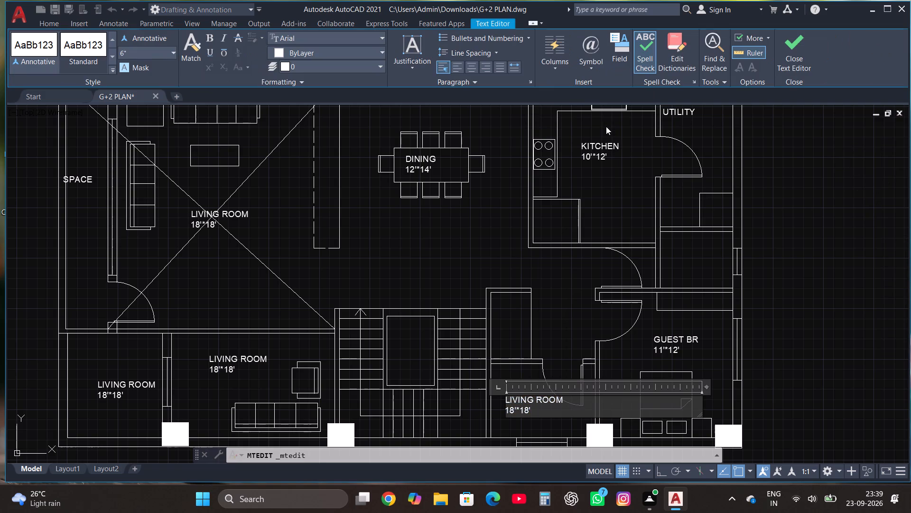
pyautogui.click(539, 411)
pyautogui.press('BackSpace')
pyautogui.press('BackSpace')
pyautogui.press('BackSpace')
pyautogui.press('BackSpace')
pyautogui.press('BackSpace')
pyautogui.press('BackSpace')
pyautogui.press('BackSpace')
pyautogui.press('BackSpace')
pyautogui.press('BackSpace')
pyautogui.press('BackSpace')
pyautogui.press('BackSpace')
pyautogui.press('BackSpace')
pyautogui.press('BackSpace')
pyautogui.press('BackSpace')
pyautogui.press('BackSpace')
pyautogui.press('BackSpace')
pyautogui.press('BackSpace')
pyautogui.press('BackSpace')
pyautogui.press('BackSpace')
pyautogui.press('BackSpace')
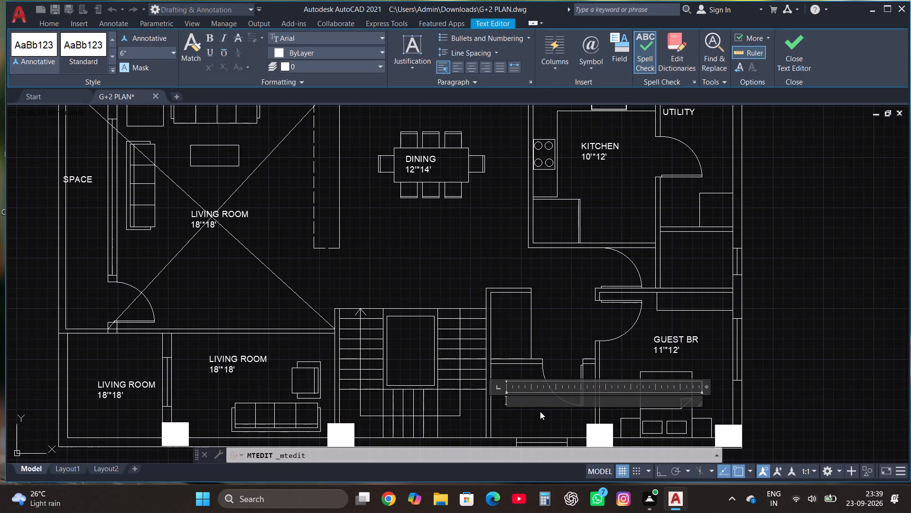
pyautogui.write('POOJA ROOM')
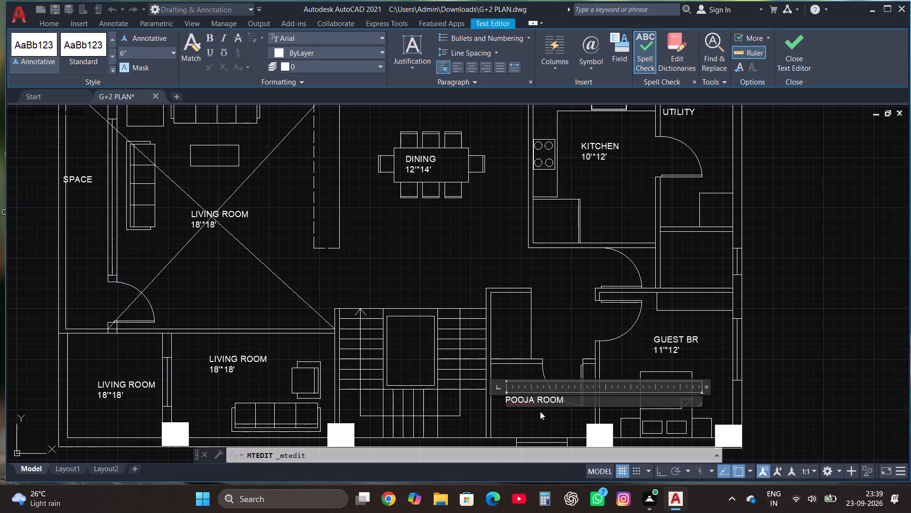
pyautogui.press('Return')
pyautogui.write("6'")
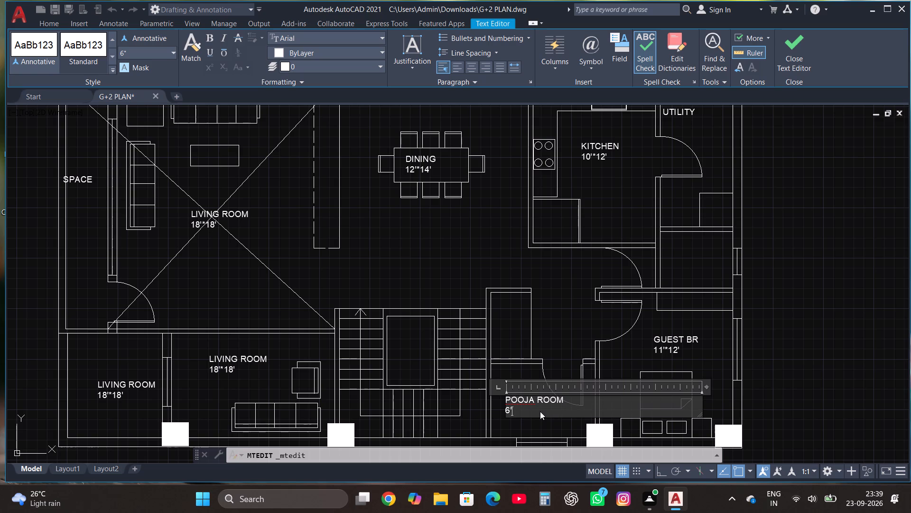
pyautogui.write("*6'")
pyautogui.click(784, 45)
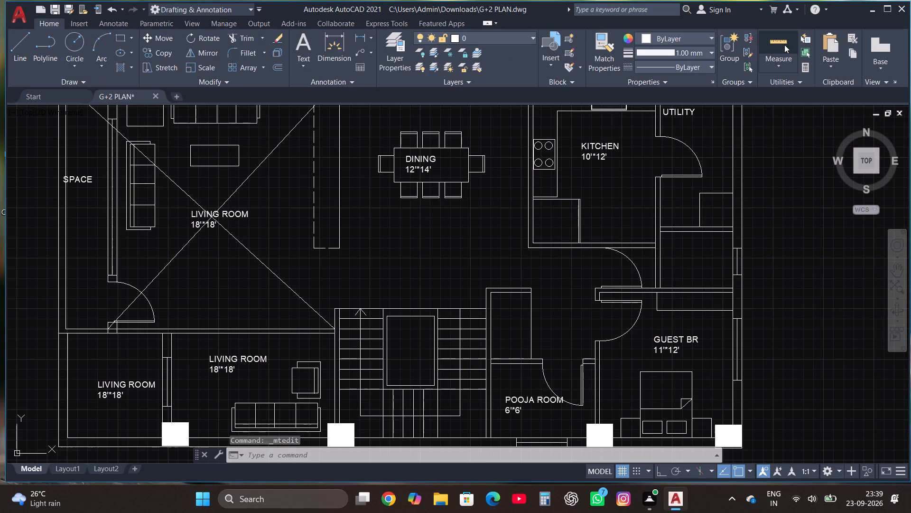
# Save the drawing.
pyautogui.hotkey('ctrl', 's')
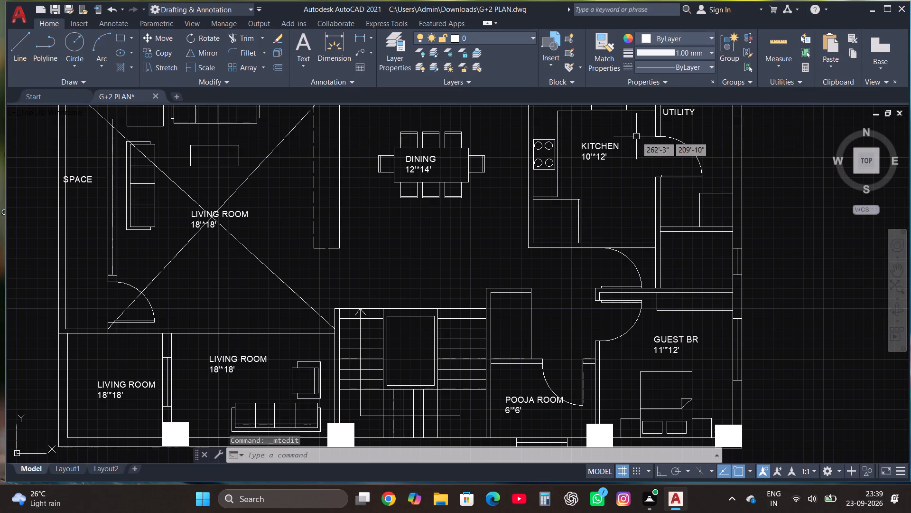
pyautogui.hotkey('ctrl', 's')
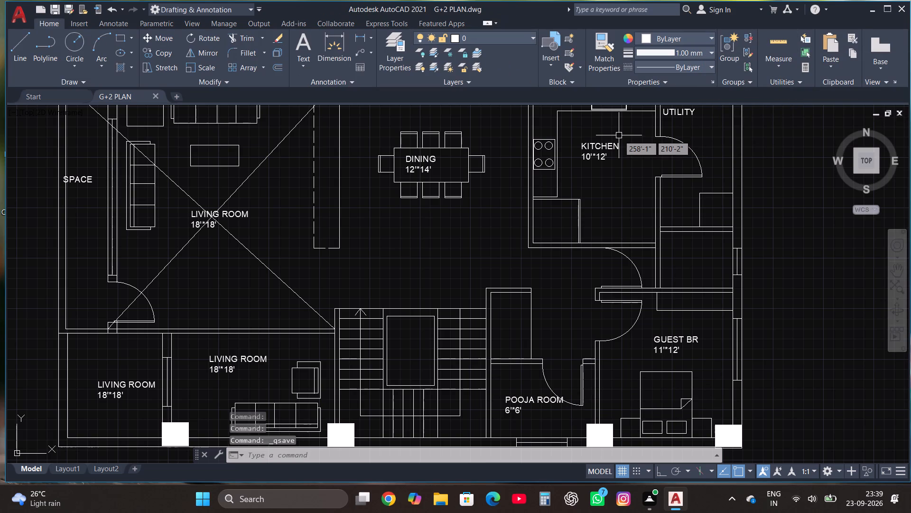
# Replace the label in the upper plan's room with the sofa and armchair beside the staircase with "DOUBLE HEIGHT".
pyautogui.scroll(-1, 697, 250)
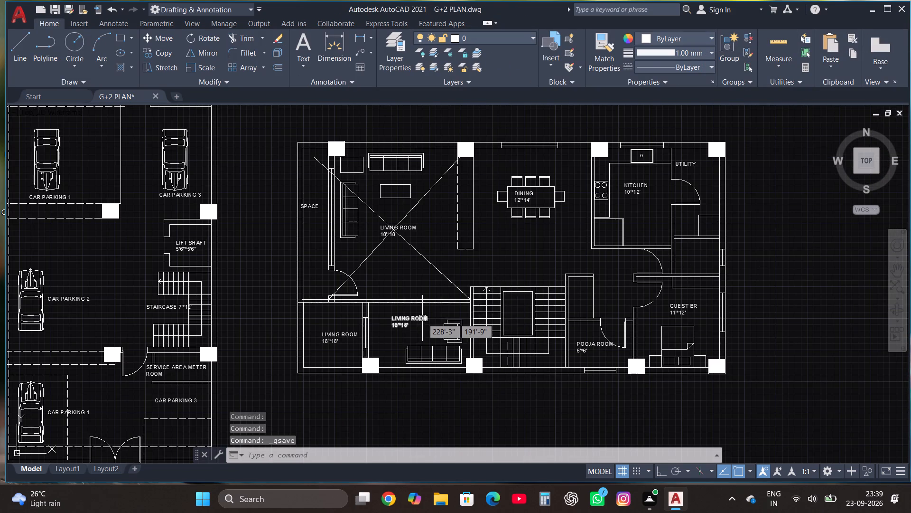
pyautogui.scroll(1, 422, 318)
pyautogui.click(422, 318)
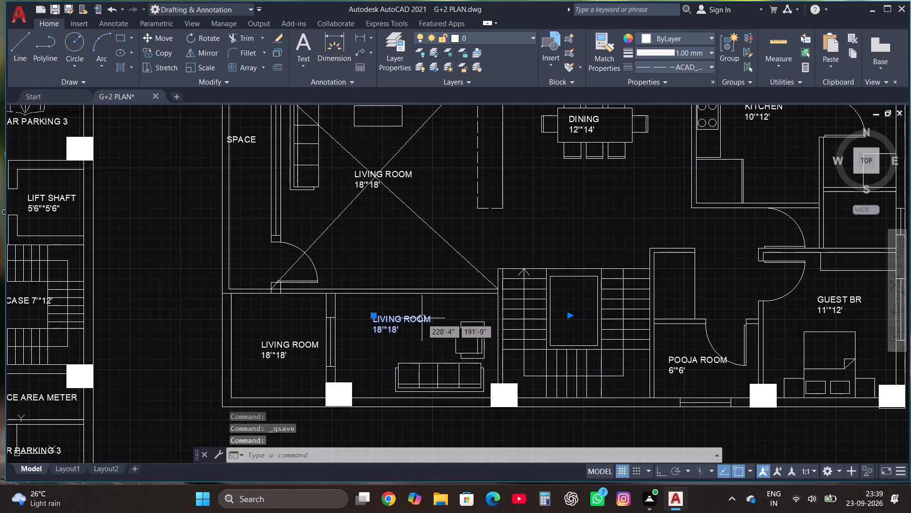
pyautogui.rightClick(422, 318)
pyautogui.click(497, 201)
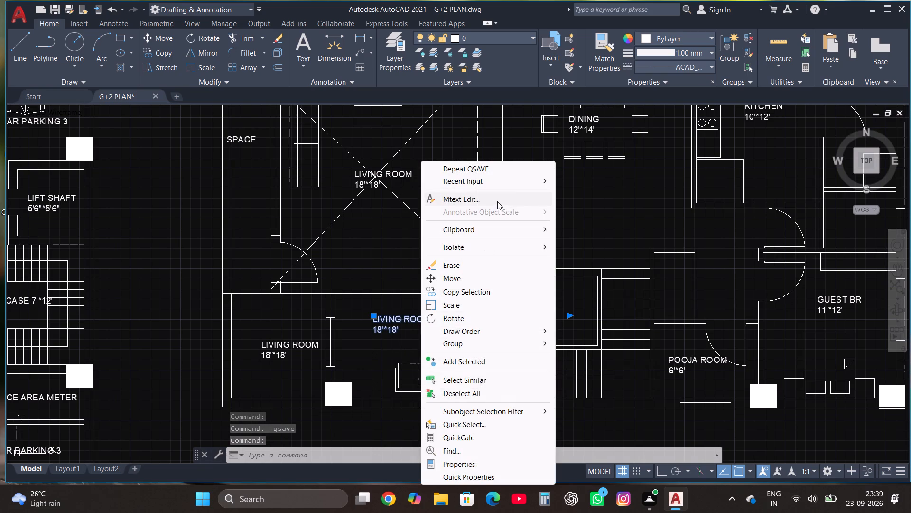
pyautogui.click(443, 327)
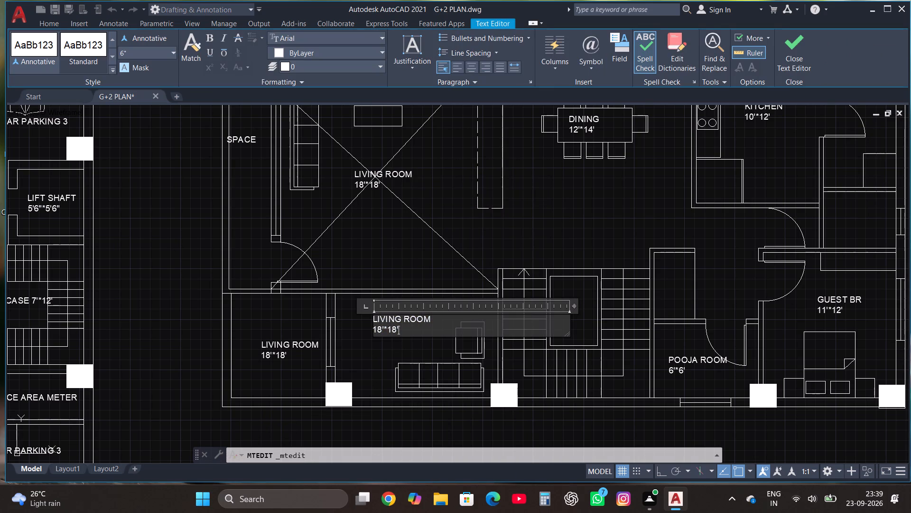
pyautogui.press('BackSpace')
pyautogui.press('BackSpace')
pyautogui.press('BackSpace')
pyautogui.press('BackSpace')
pyautogui.press('BackSpace')
pyautogui.press('BackSpace')
pyautogui.press('BackSpace')
pyautogui.press('BackSpace')
pyautogui.press('BackSpace')
pyautogui.press('BackSpace')
pyautogui.press('BackSpace')
pyautogui.press('BackSpace')
pyautogui.press('BackSpace')
pyautogui.press('BackSpace')
pyautogui.press('BackSpace')
pyautogui.press('BackSpace')
pyautogui.press('BackSpace')
pyautogui.press('BackSpace')
pyautogui.press('BackSpace')
pyautogui.press('BackSpace')
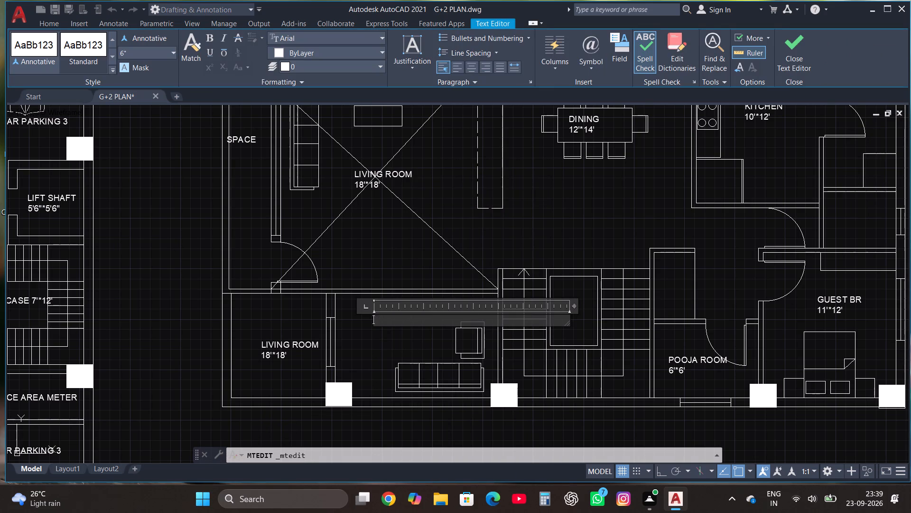
pyautogui.write('DOUBLE HEI')
pyautogui.write('GHT')
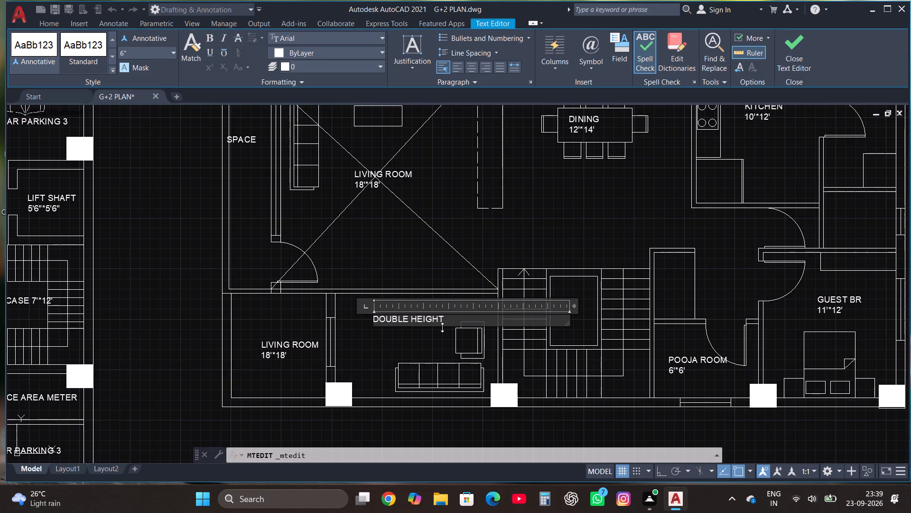
pyautogui.click(791, 50)
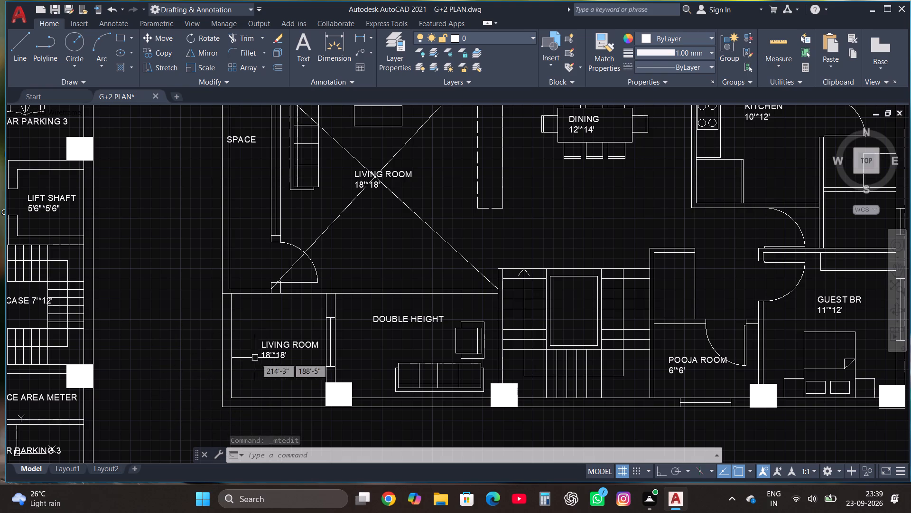
# Replace the label in the upper plan's empty corner room beside the double-height room with "LIGHT WELL".
pyautogui.click(276, 351)
pyautogui.rightClick(275, 351)
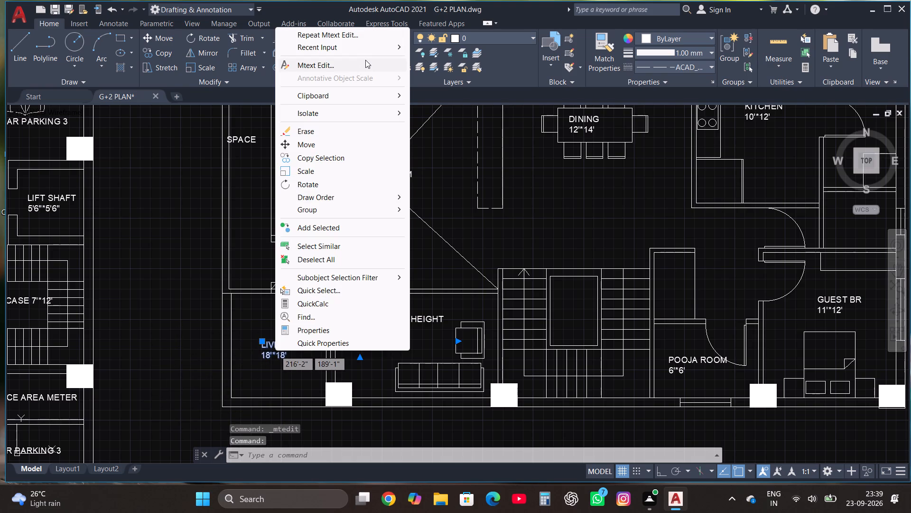
pyautogui.click(365, 60)
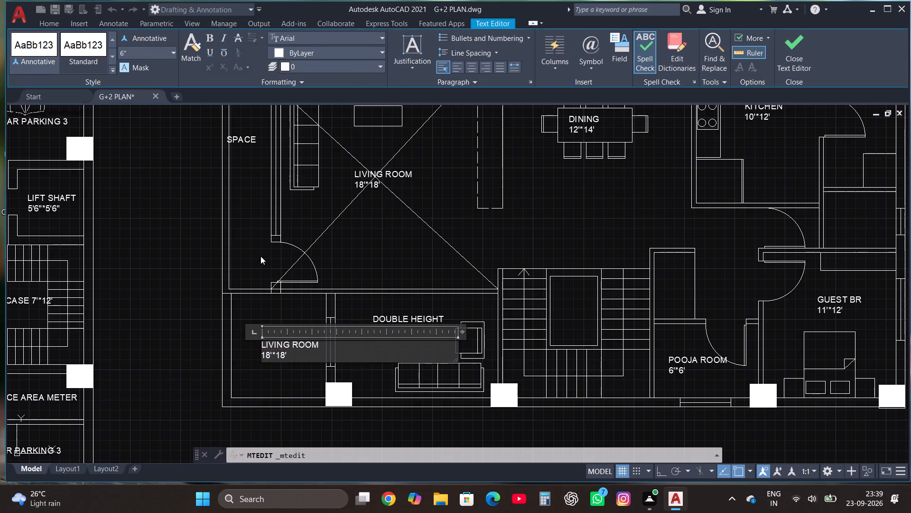
pyautogui.click(292, 358)
pyautogui.press('BackSpace')
pyautogui.press('BackSpace')
pyautogui.press('BackSpace')
pyautogui.press('BackSpace')
pyautogui.press('BackSpace')
pyautogui.press('BackSpace')
pyautogui.press('BackSpace')
pyautogui.press('BackSpace')
pyautogui.press('BackSpace')
pyautogui.press('BackSpace')
pyautogui.press('BackSpace')
pyautogui.press('BackSpace')
pyautogui.press('BackSpace')
pyautogui.press('BackSpace')
pyautogui.press('BackSpace')
pyautogui.press('BackSpace')
pyautogui.press('BackSpace')
pyautogui.press('BackSpace')
pyautogui.press('BackSpace')
pyautogui.press('BackSpace')
pyautogui.write('LIGHT')
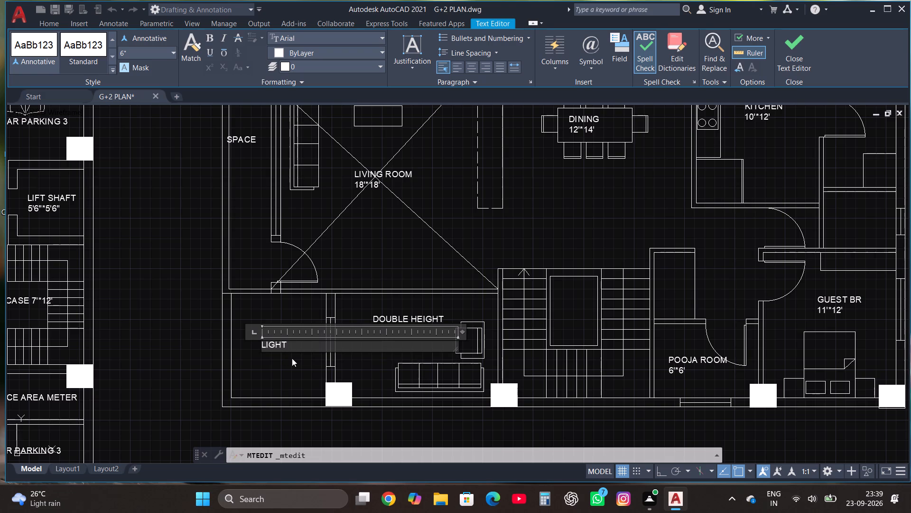
pyautogui.press('space')
pyautogui.write('WELL')
pyautogui.click(794, 46)
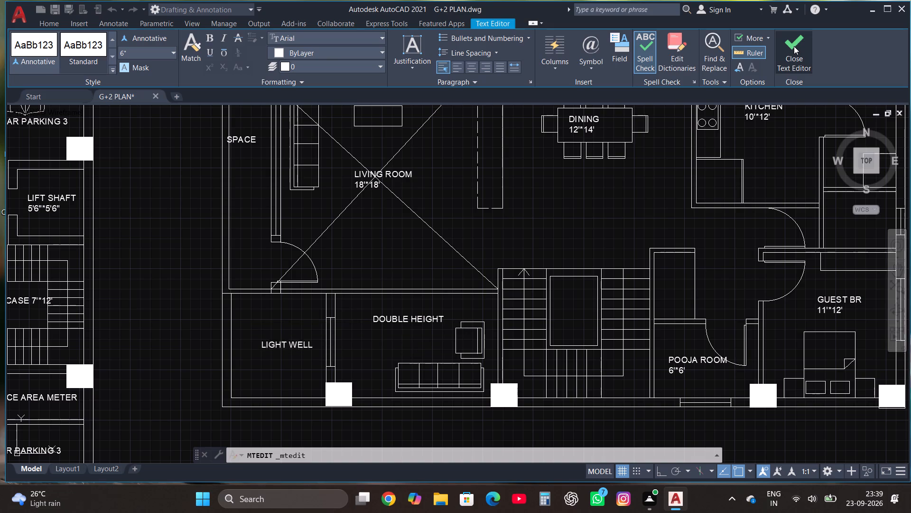
# Replace the label in the lower plan's upper-left corner room with "BALCONY".
pyautogui.scroll(-3, 403, 266)
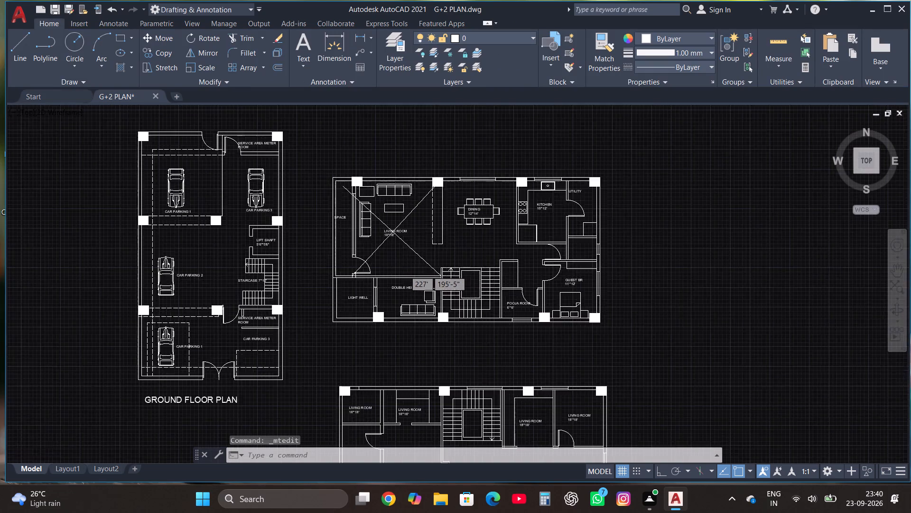
pyautogui.scroll(3, 390, 357)
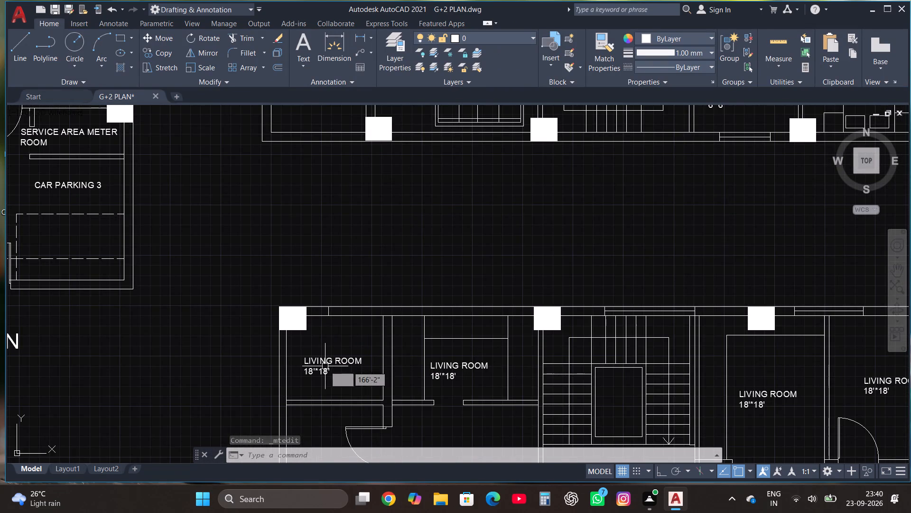
pyautogui.click(324, 366)
pyautogui.rightClick(323, 366)
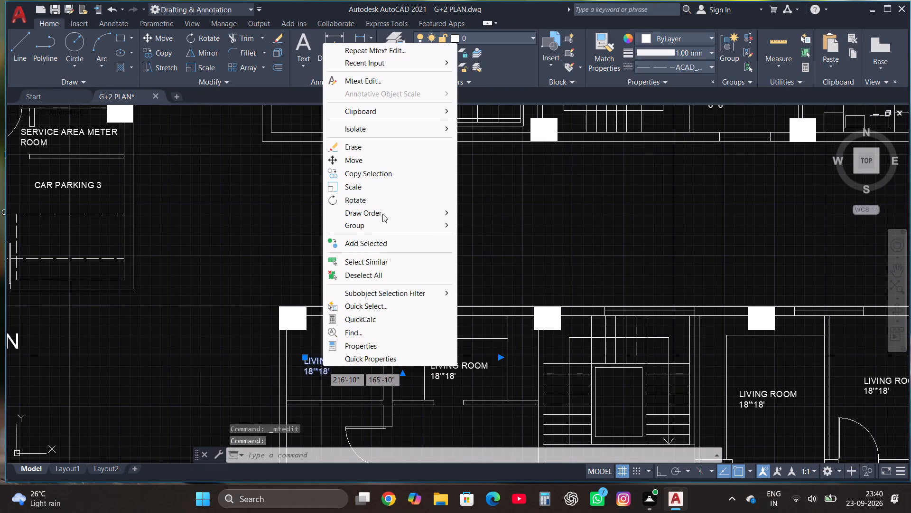
pyautogui.click(389, 85)
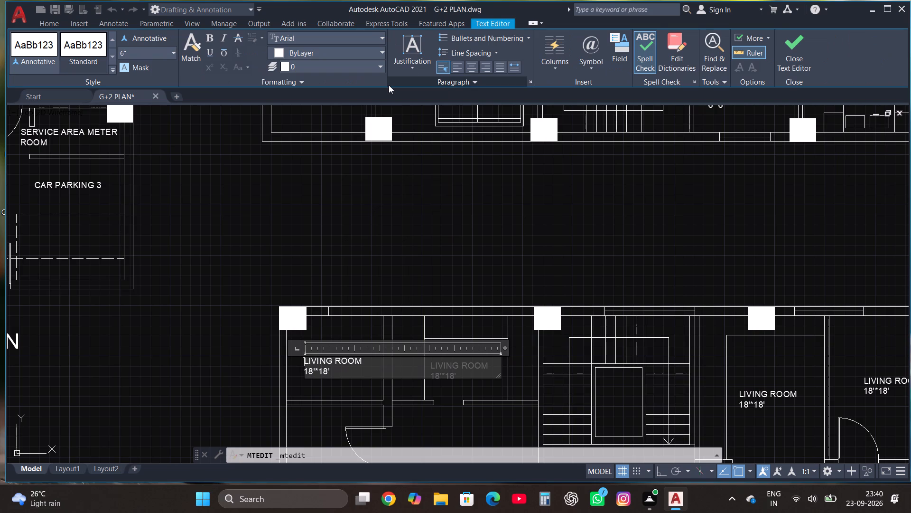
pyautogui.click(339, 379)
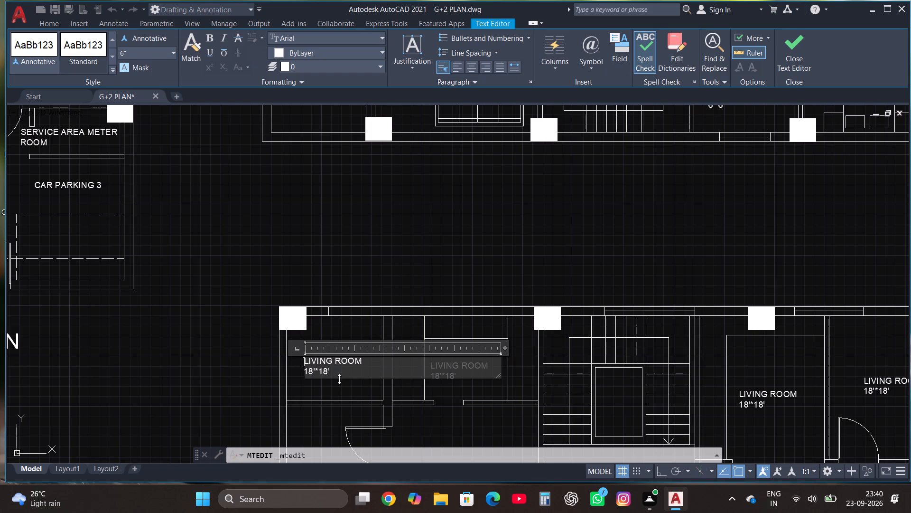
pyautogui.click(337, 374)
pyautogui.press('BackSpace')
pyautogui.press('BackSpace')
pyautogui.press('BackSpace')
pyautogui.press('BackSpace')
pyautogui.press('BackSpace')
pyautogui.press('BackSpace')
pyautogui.press('BackSpace')
pyautogui.press('BackSpace')
pyautogui.press('BackSpace')
pyautogui.press('BackSpace')
pyautogui.press('BackSpace')
pyautogui.press('BackSpace')
pyautogui.press('BackSpace')
pyautogui.press('BackSpace')
pyautogui.press('BackSpace')
pyautogui.press('BackSpace')
pyautogui.press('BackSpace')
pyautogui.press('BackSpace')
pyautogui.press('BackSpace')
pyautogui.press('BackSpace')
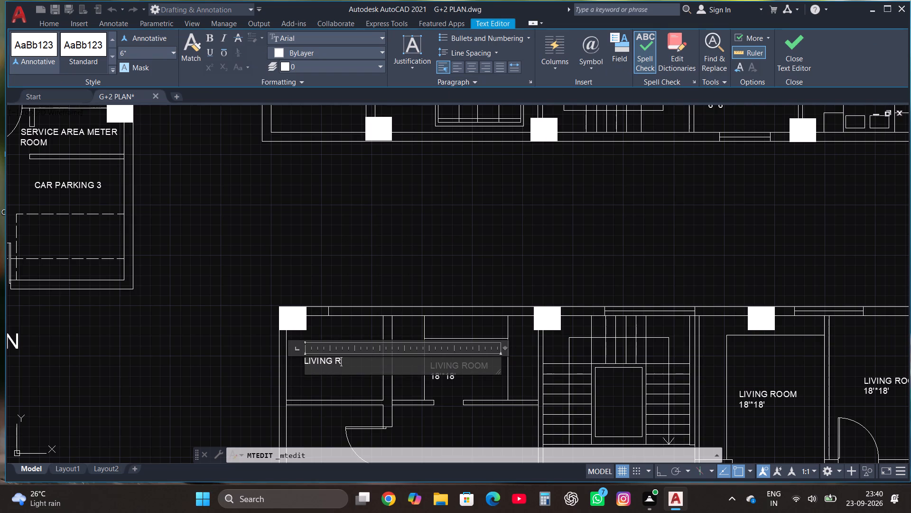
pyautogui.write('BAL')
pyautogui.write('CONY')
pyautogui.click(798, 43)
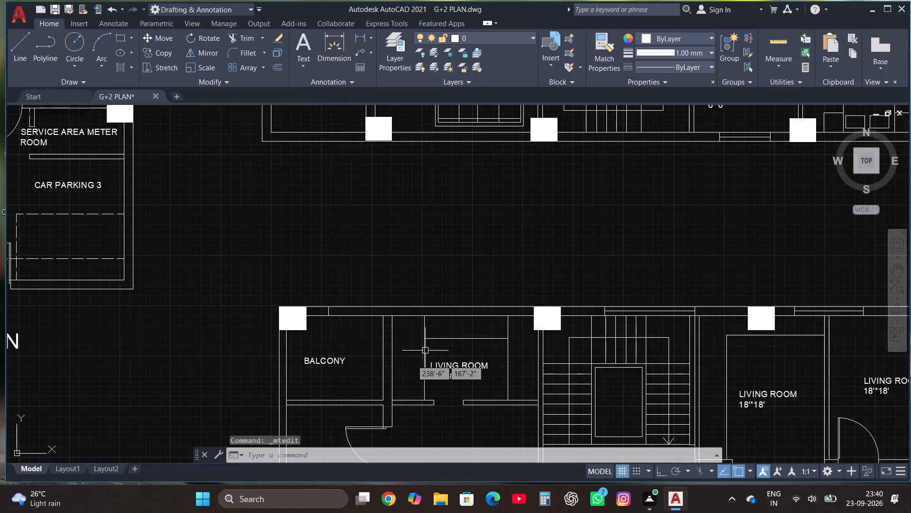
# Replace the LIVING ROOM label in the lower plan's room between the balcony and the staircase with "DRESSING ROOM".
pyautogui.click(447, 366)
pyautogui.rightClick(446, 366)
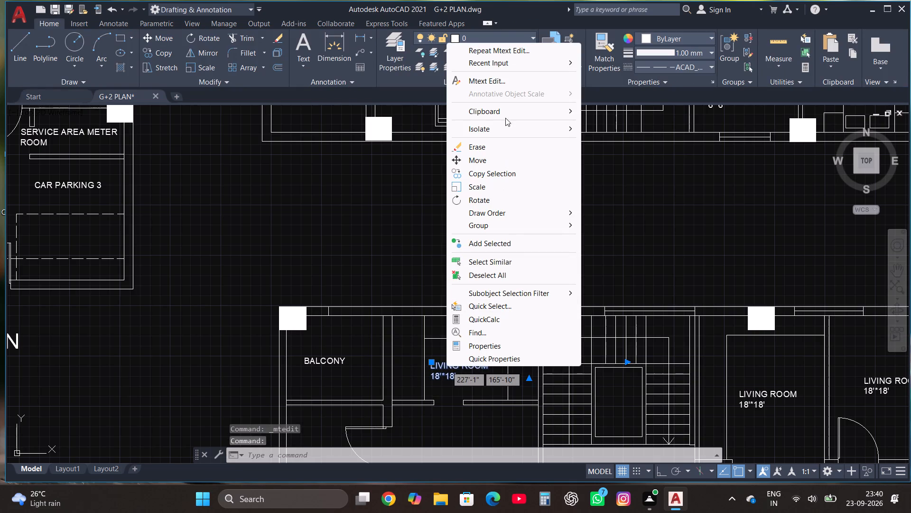
pyautogui.click(519, 76)
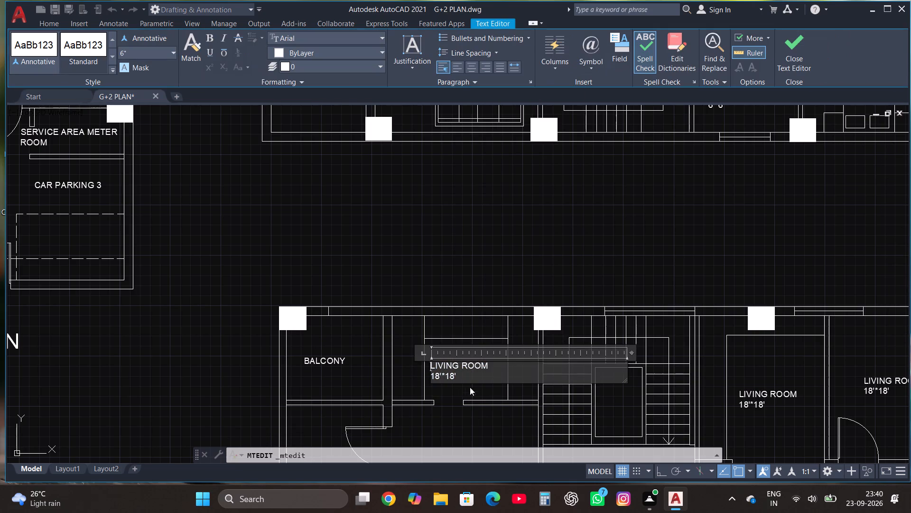
pyautogui.click(472, 377)
pyautogui.press('BackSpace')
pyautogui.press('BackSpace')
pyautogui.press('BackSpace')
pyautogui.press('BackSpace')
pyautogui.press('BackSpace')
pyautogui.press('BackSpace')
pyautogui.press('BackSpace')
pyautogui.press('BackSpace')
pyautogui.press('BackSpace')
pyautogui.press('BackSpace')
pyautogui.press('BackSpace')
pyautogui.press('BackSpace')
pyautogui.press('BackSpace')
pyautogui.press('BackSpace')
pyautogui.press('BackSpace')
pyautogui.press('BackSpace')
pyautogui.press('BackSpace')
pyautogui.press('BackSpace')
pyautogui.press('BackSpace')
pyautogui.press('BackSpace')
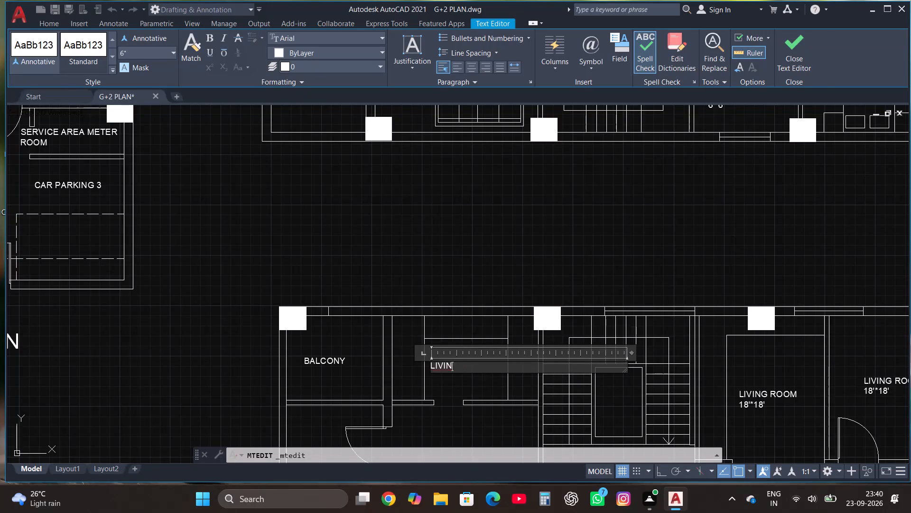
pyautogui.write('DRESSING R')
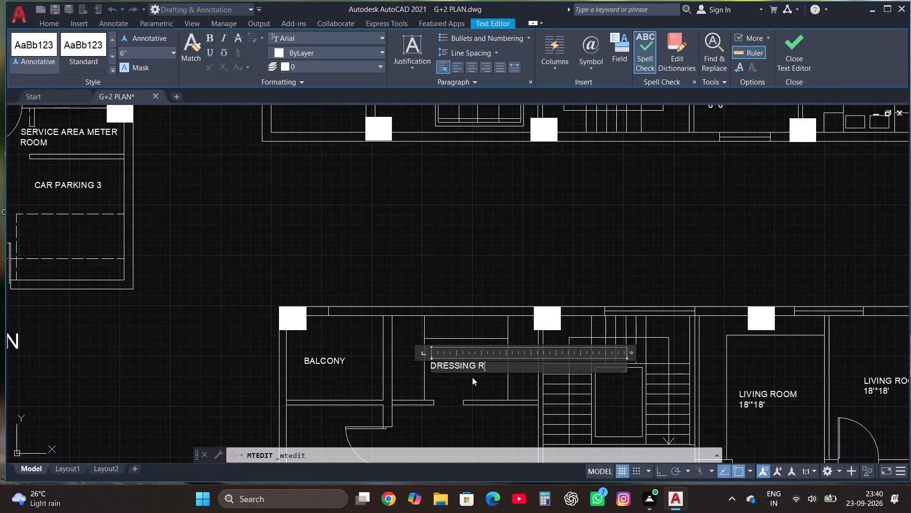
pyautogui.write('OOM')
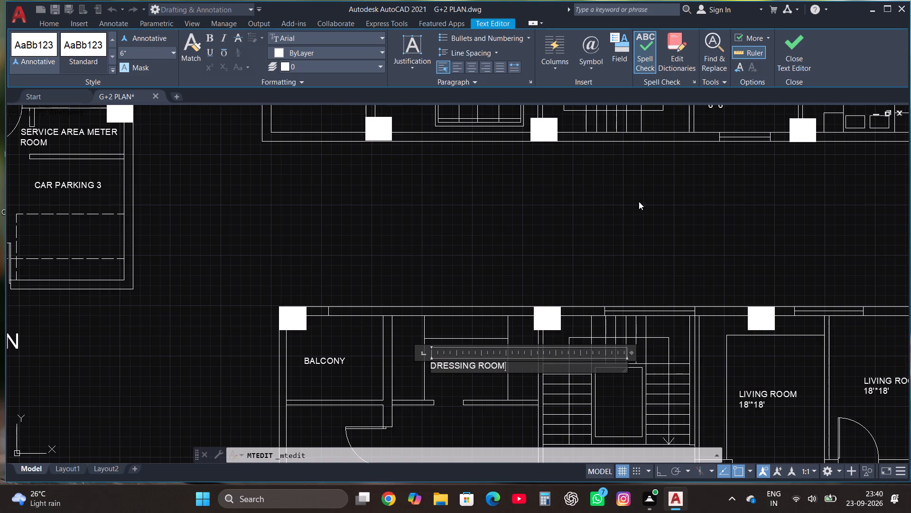
pyautogui.click(800, 53)
# Delete the LIVING ROOM label from the lower plan's room on the staircase's other side, next to the upper-right corner room.
pyautogui.scroll(-2, 297, 369)
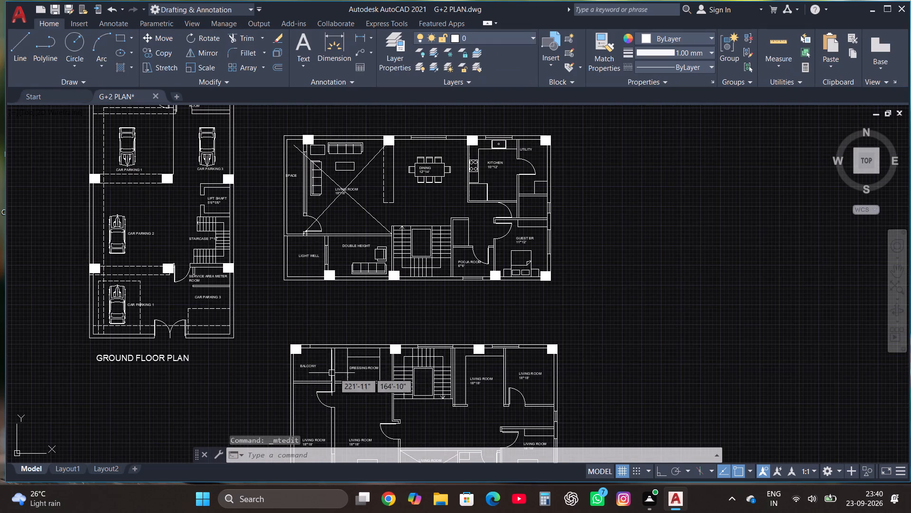
pyautogui.scroll(2, 436, 381)
pyautogui.click(558, 380)
pyautogui.rightClick(557, 380)
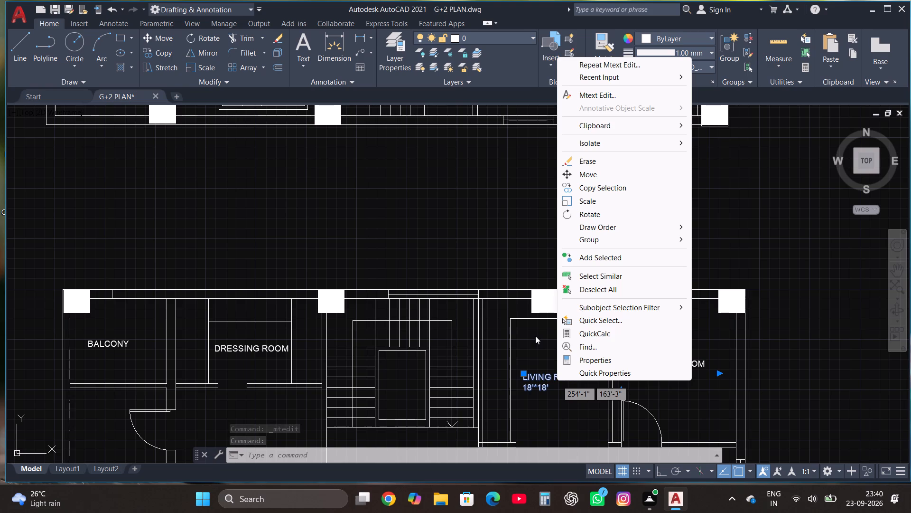
pyautogui.press('Escape')
pyautogui.press('Delete')
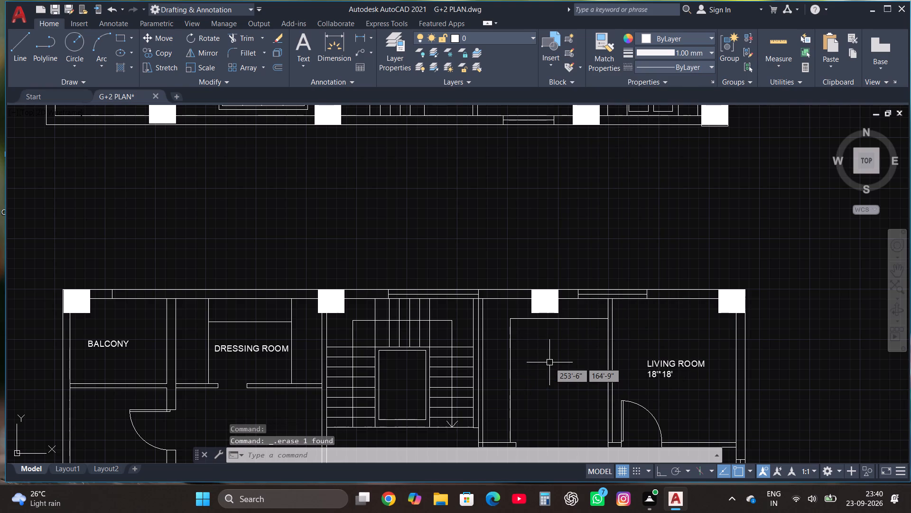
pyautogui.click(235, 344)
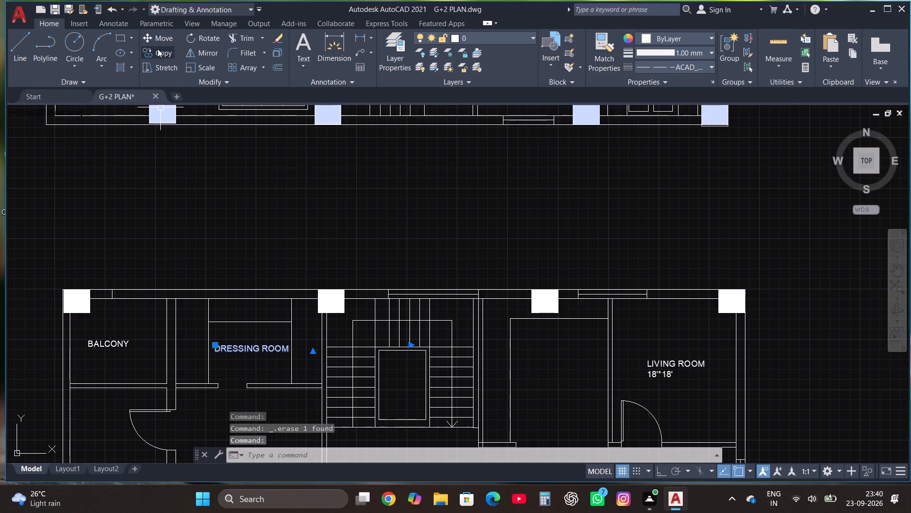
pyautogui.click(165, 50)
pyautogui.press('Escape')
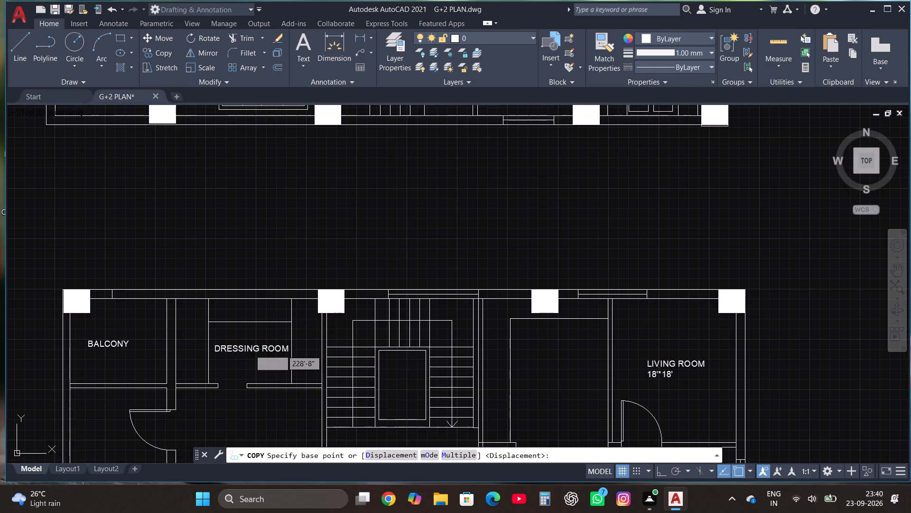
# Copy the DRESSING ROOM label into the lower plan's unlabelled room between the staircase and the upper-right corner room.
pyautogui.click(249, 350)
pyautogui.click(163, 52)
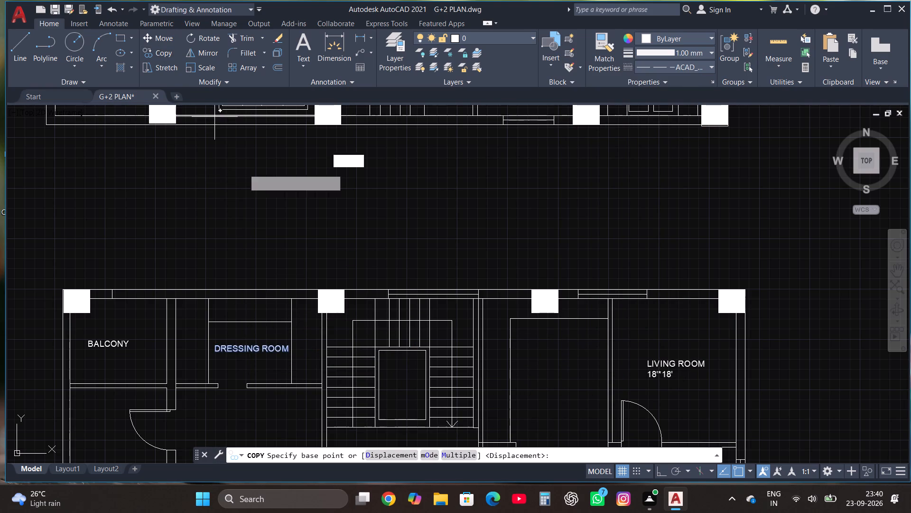
pyautogui.click(256, 350)
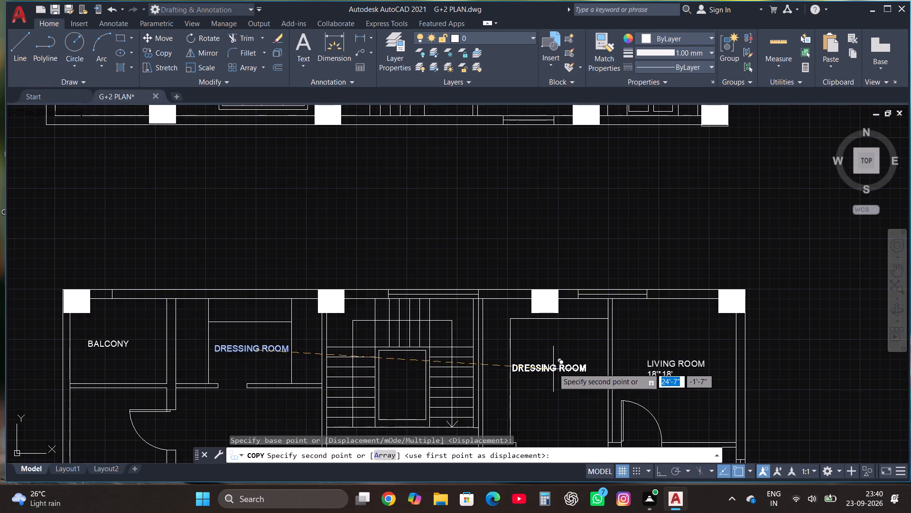
pyautogui.click(550, 363)
# Replace the label in the lower plan's upper-right corner room with "ATTACHED BATHROOM" and the size 8'*8' on a second line.
pyautogui.scroll(-1, 522, 351)
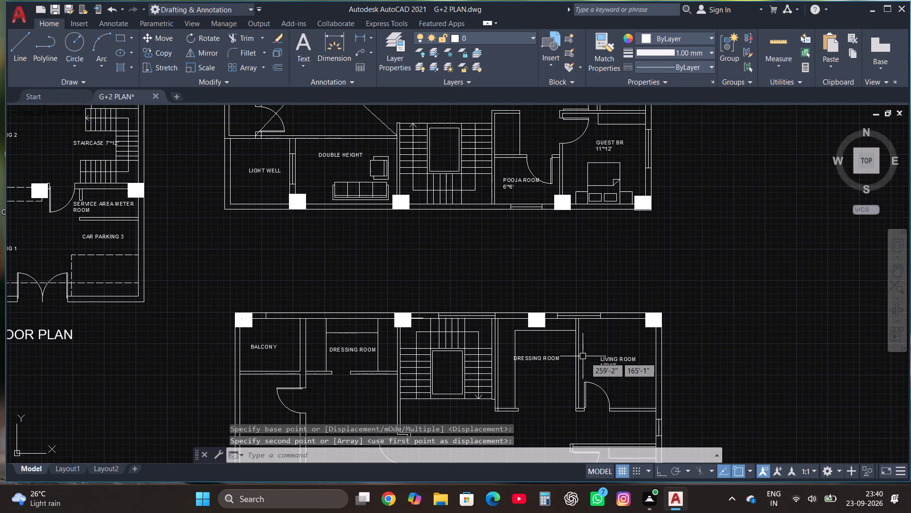
pyautogui.scroll(1, 641, 377)
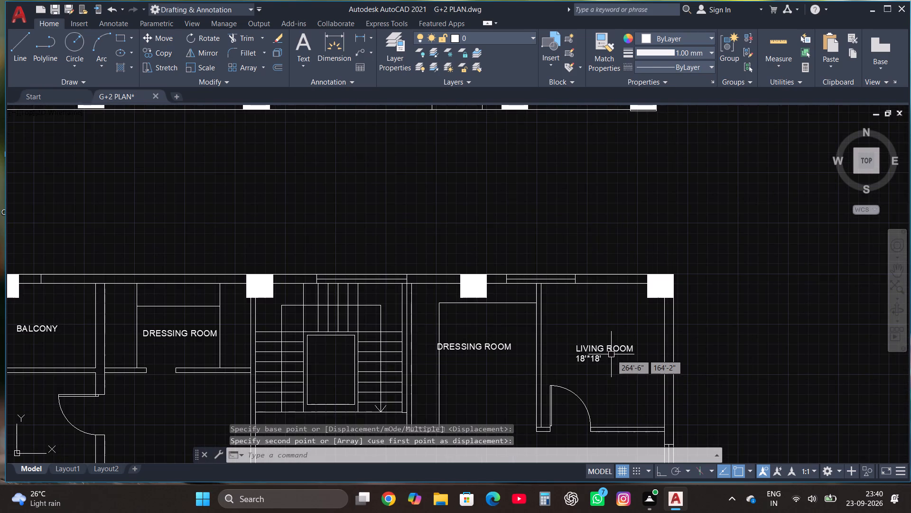
pyautogui.click(611, 354)
pyautogui.rightClick(610, 354)
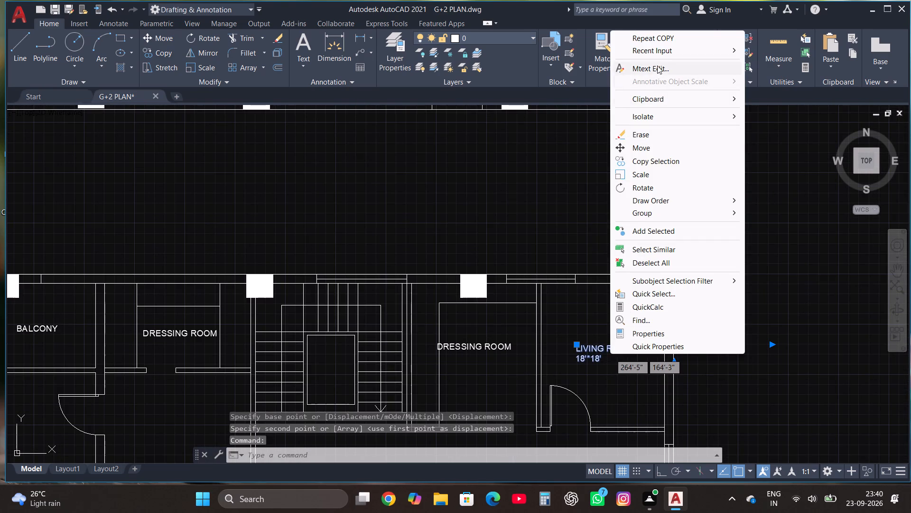
pyautogui.click(657, 66)
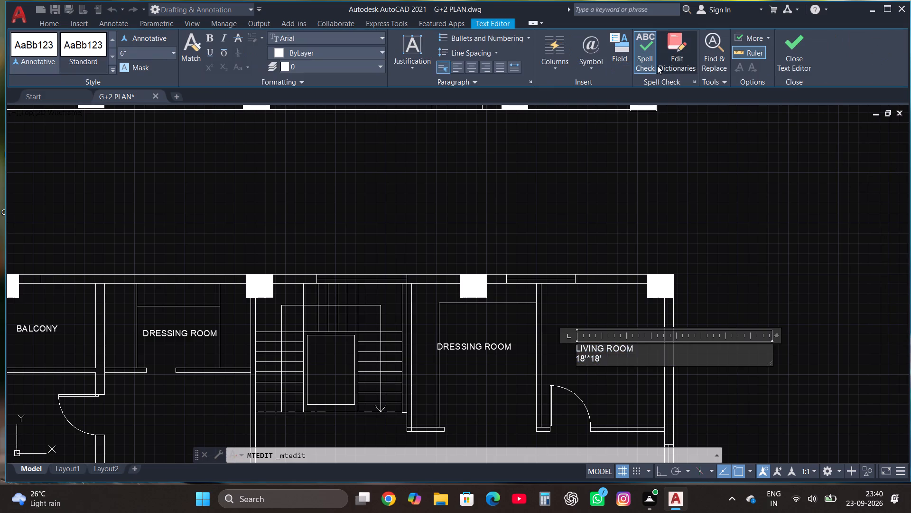
pyautogui.click(615, 355)
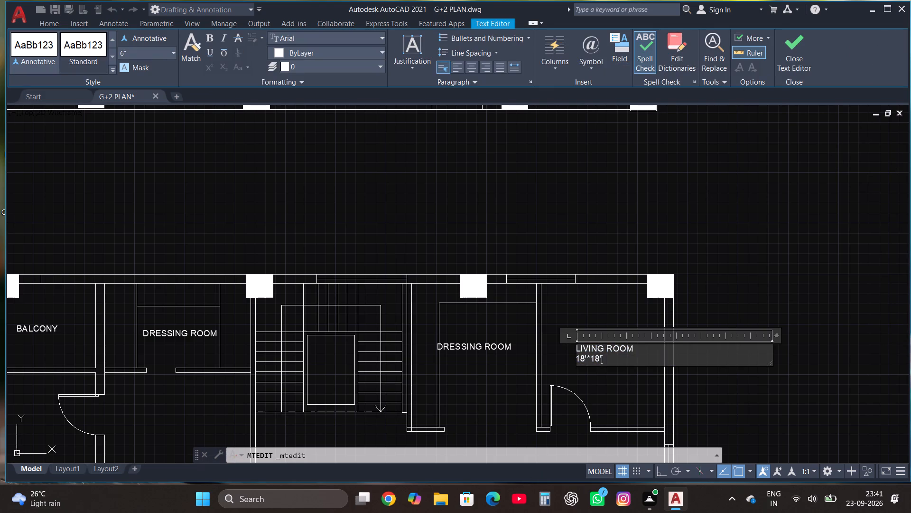
pyautogui.press('BackSpace')
pyautogui.press('BackSpace')
pyautogui.press('BackSpace')
pyautogui.press('BackSpace')
pyautogui.press('BackSpace')
pyautogui.press('BackSpace')
pyautogui.press('BackSpace')
pyautogui.press('BackSpace')
pyautogui.press('BackSpace')
pyautogui.press('BackSpace')
pyautogui.press('BackSpace')
pyautogui.press('BackSpace')
pyautogui.press('BackSpace')
pyautogui.press('BackSpace')
pyautogui.press('BackSpace')
pyautogui.press('BackSpace')
pyautogui.press('BackSpace')
pyautogui.press('BackSpace')
pyautogui.press('BackSpace')
pyautogui.press('BackSpace')
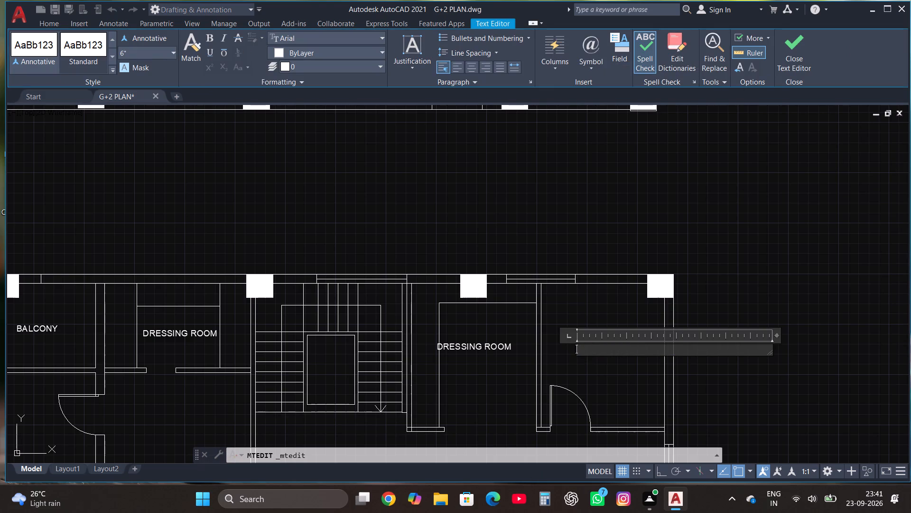
pyautogui.write('ATTACHE')
pyautogui.write('D')
pyautogui.press('space')
pyautogui.write('BA')
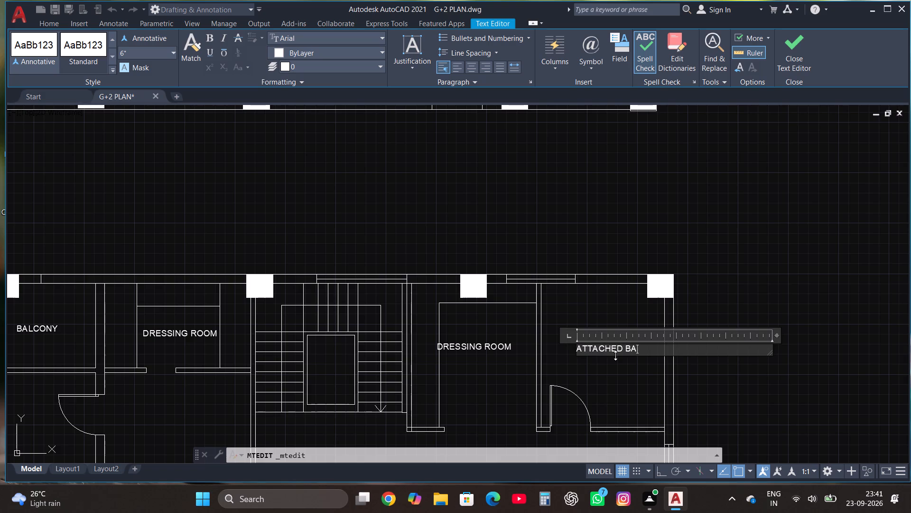
pyautogui.write('TH')
pyautogui.write('ROOM')
pyautogui.press('Return')
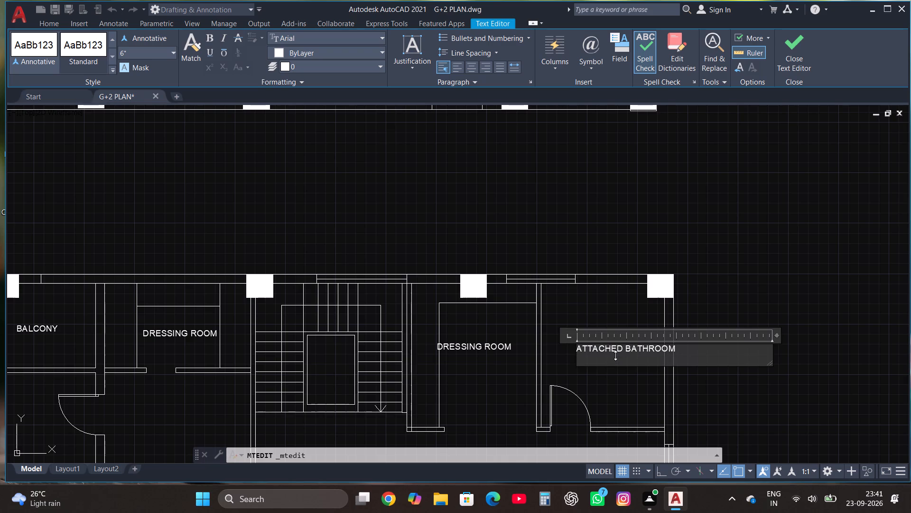
pyautogui.write("8'")
pyautogui.press('*')
pyautogui.write("8'")
pyautogui.click(793, 40)
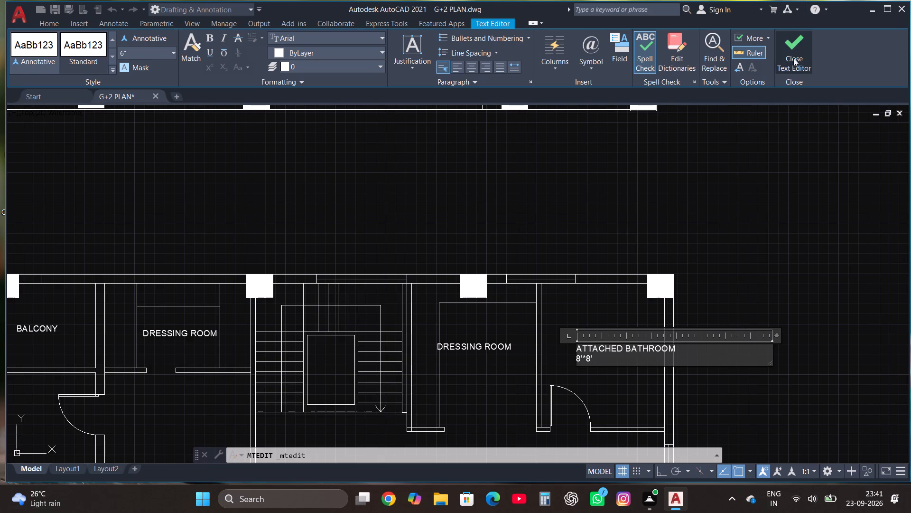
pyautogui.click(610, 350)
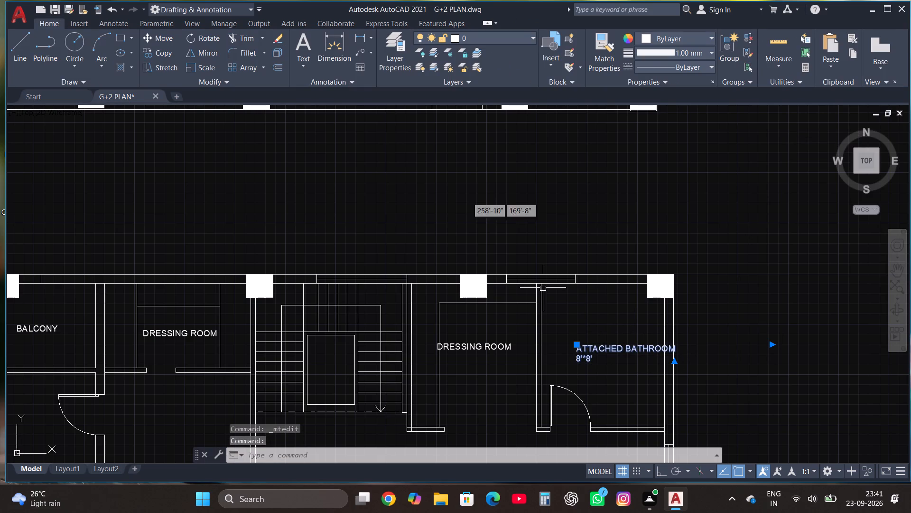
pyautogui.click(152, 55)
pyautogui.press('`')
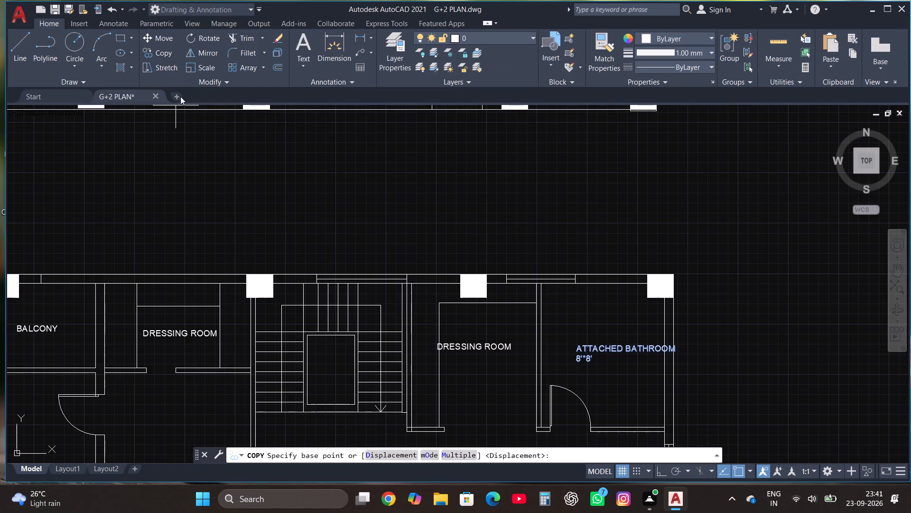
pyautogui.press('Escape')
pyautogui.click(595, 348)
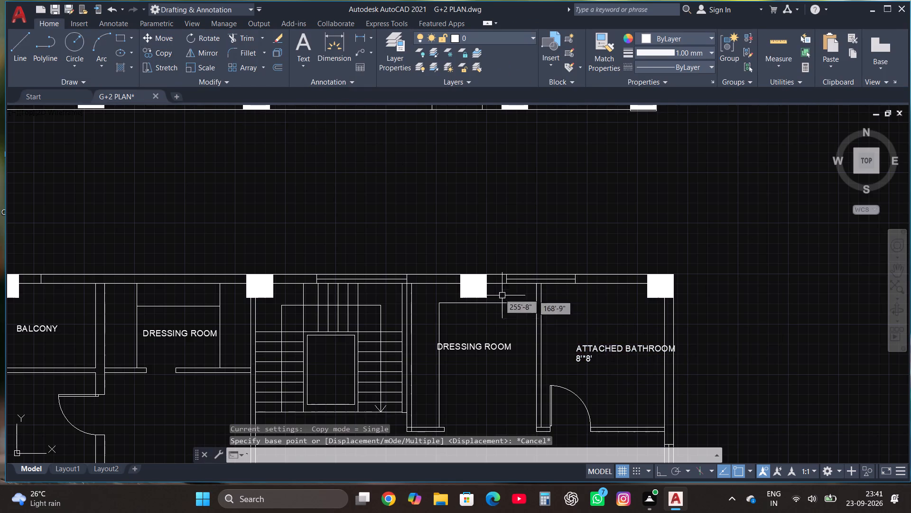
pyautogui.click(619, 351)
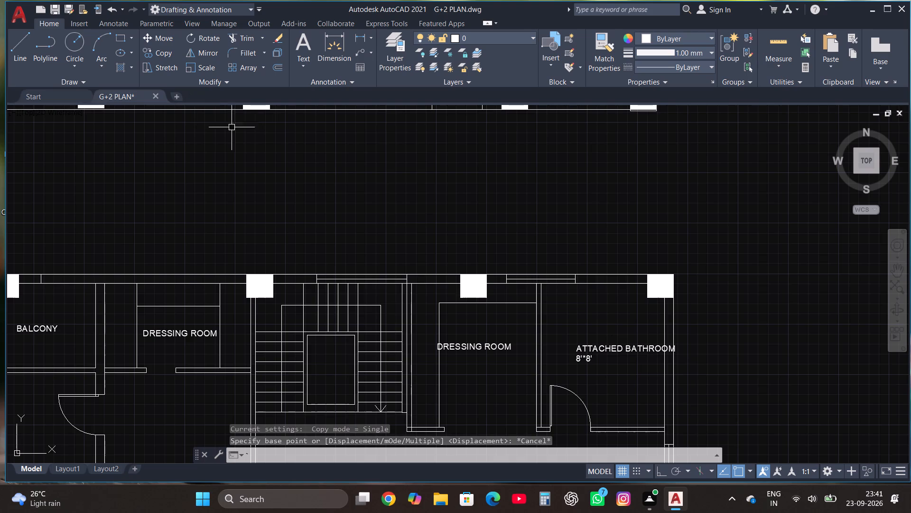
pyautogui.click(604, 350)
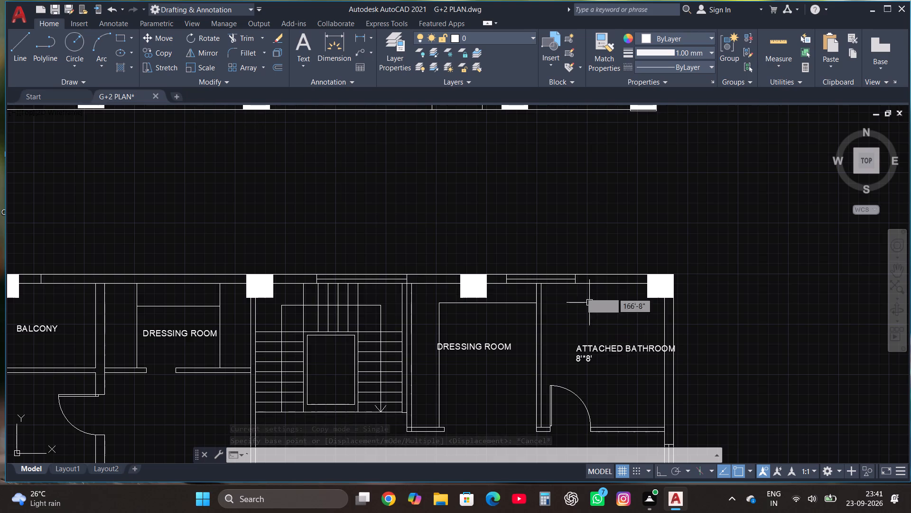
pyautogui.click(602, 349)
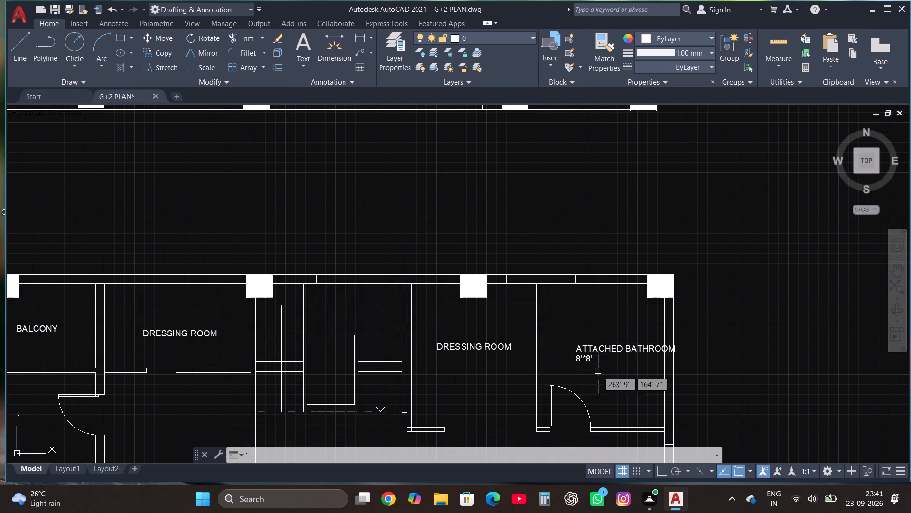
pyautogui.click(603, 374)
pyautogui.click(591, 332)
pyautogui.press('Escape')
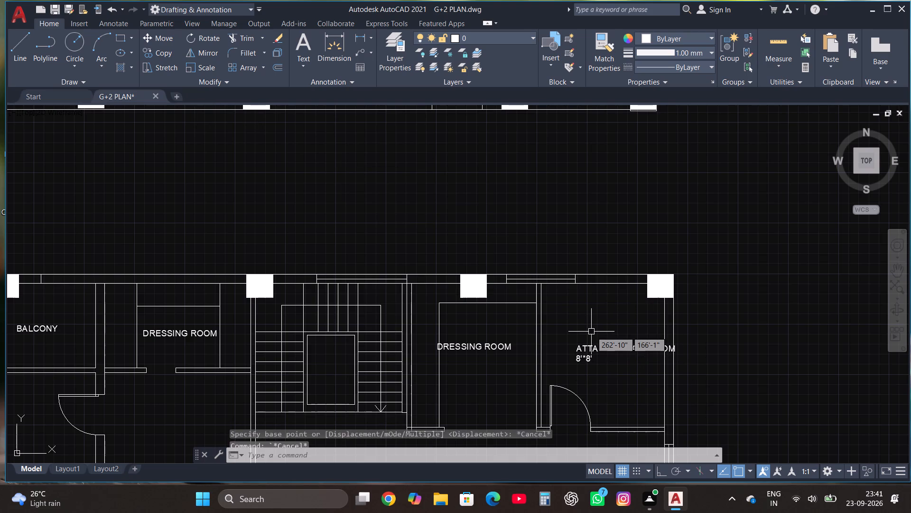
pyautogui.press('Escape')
# Move the ATTACHED BATHROOM label sideways so it sits within the walls of the lower plan's upper-right corner room.
pyautogui.click(591, 347)
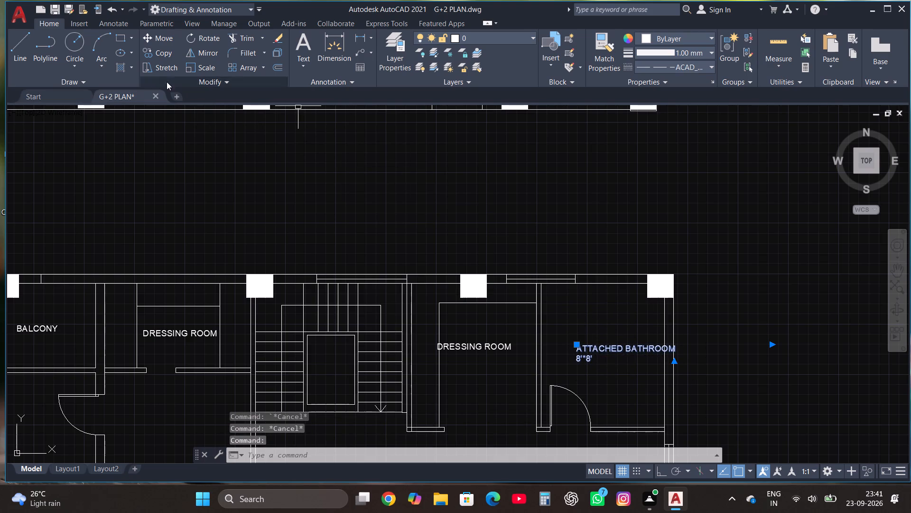
pyautogui.click(163, 37)
pyautogui.click(609, 360)
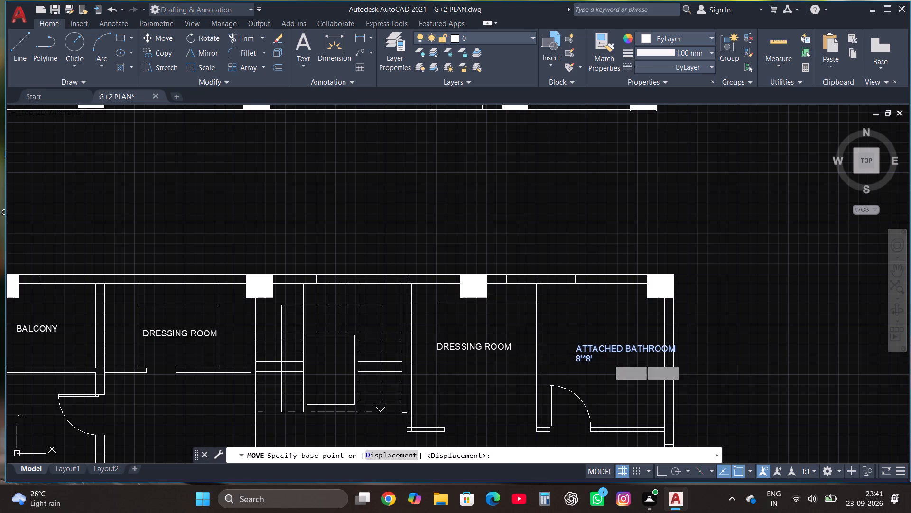
pyautogui.click(579, 358)
pyautogui.scroll(-3, 564, 312)
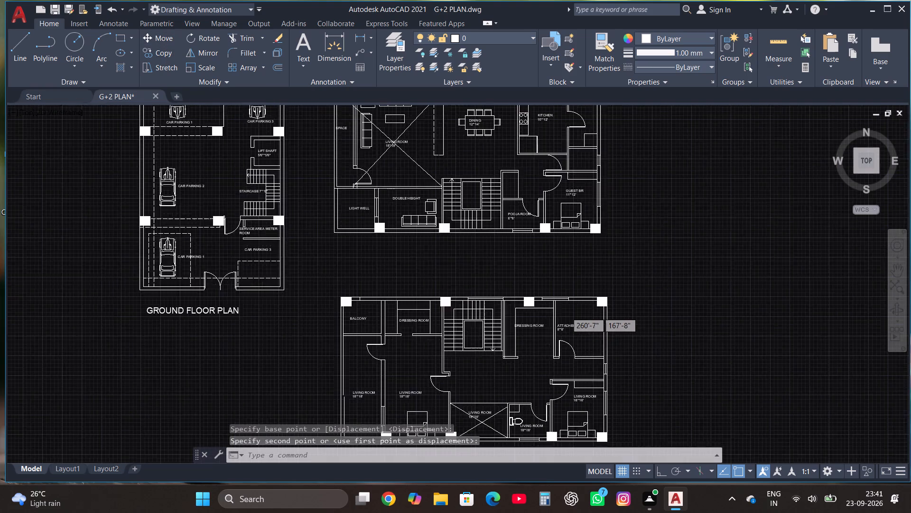
# Replace the LIVING ROOM label in the lower plan's lower-right corner room with "BED ROOM" and the size 11'*12'.
pyautogui.scroll(3, 573, 365)
pyautogui.click(573, 365)
pyautogui.rightClick(573, 365)
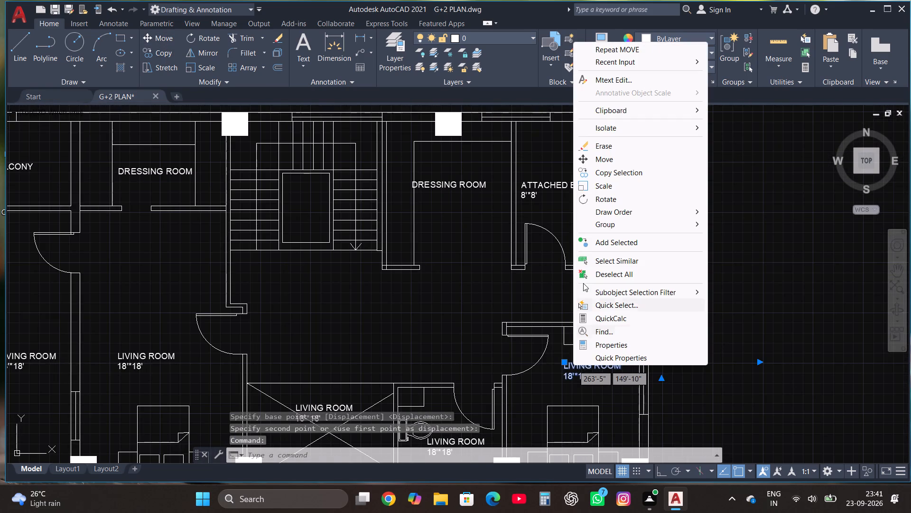
pyautogui.click(603, 91)
pyautogui.click(609, 81)
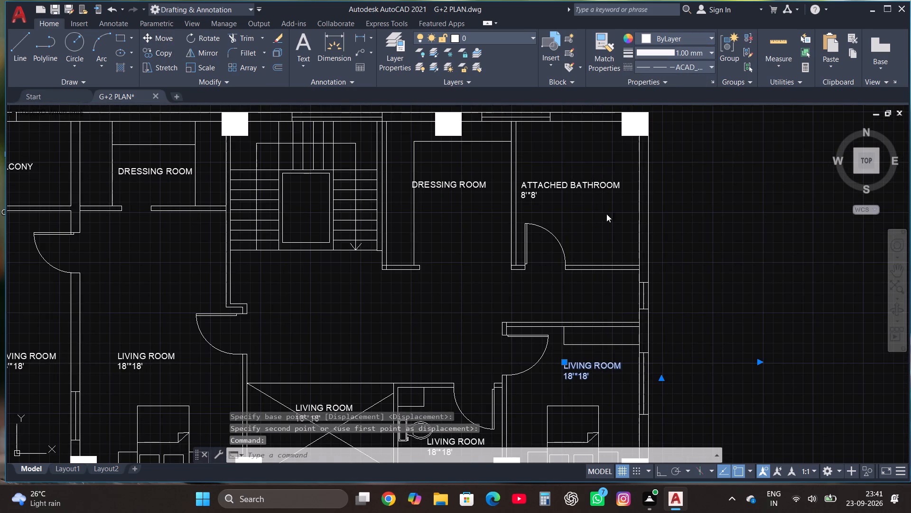
pyautogui.click(597, 381)
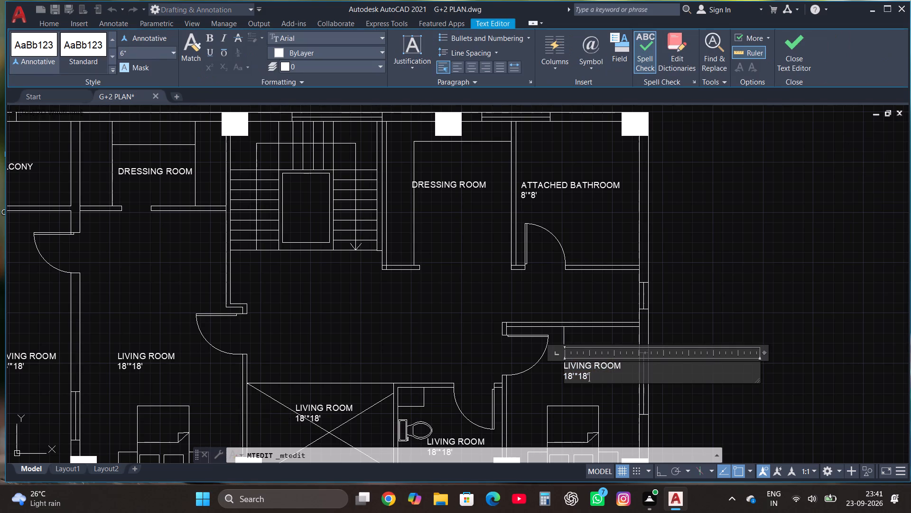
pyautogui.click(592, 363)
pyautogui.press('BackSpace')
pyautogui.press('BackSpace')
pyautogui.press('BackSpace')
pyautogui.press('BackSpace')
pyautogui.press('BackSpace')
pyautogui.press('BackSpace')
pyautogui.press('BackSpace')
pyautogui.press('BackSpace')
pyautogui.press('BackSpace')
pyautogui.press('BackSpace')
pyautogui.press('BackSpace')
pyautogui.press('BackSpace')
pyautogui.press('BackSpace')
pyautogui.press('BackSpace')
pyautogui.press('BackSpace')
pyautogui.press('BackSpace')
pyautogui.press('BackSpace')
pyautogui.press('BackSpace')
pyautogui.press('BackSpace')
pyautogui.write('BED')
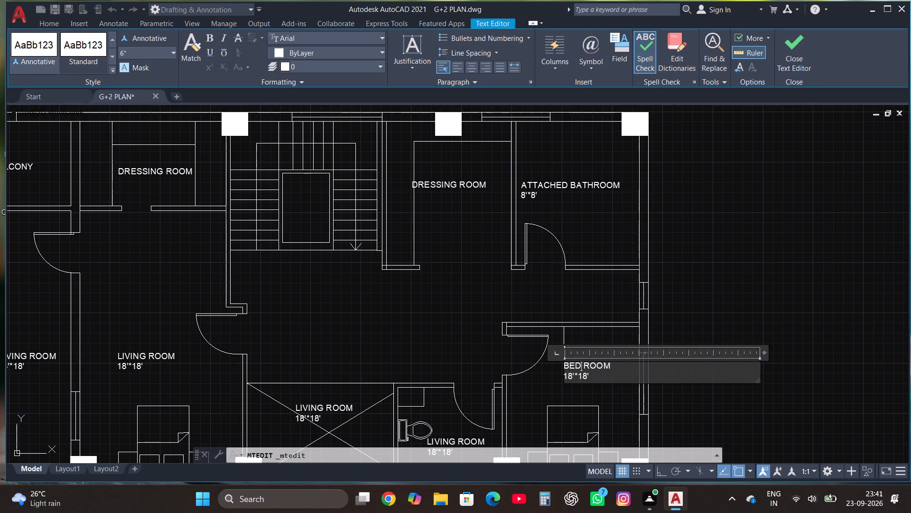
pyautogui.click(595, 379)
pyautogui.press('BackSpace')
pyautogui.press('BackSpace')
pyautogui.press('BackSpace')
pyautogui.press('BackSpace')
pyautogui.press('BackSpace')
pyautogui.press('BackSpace')
pyautogui.write("1'")
pyautogui.press('*')
pyautogui.write("12'")
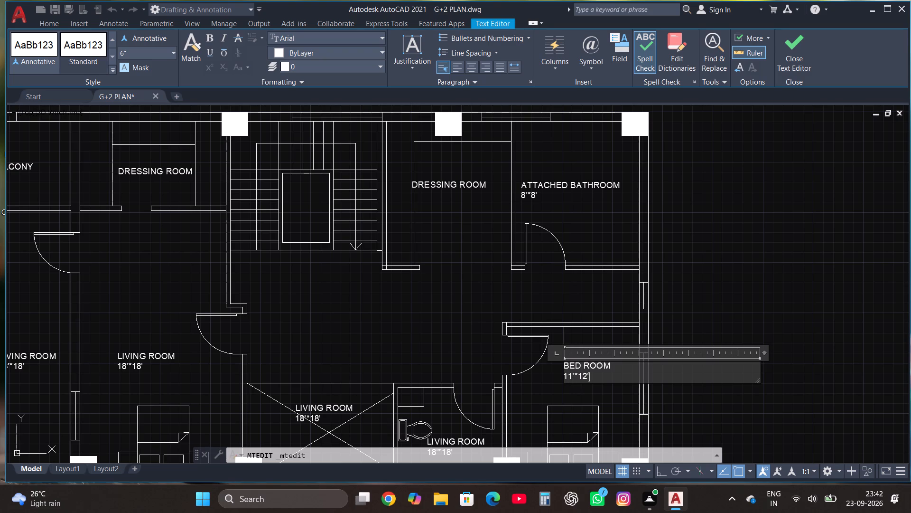
pyautogui.click(784, 48)
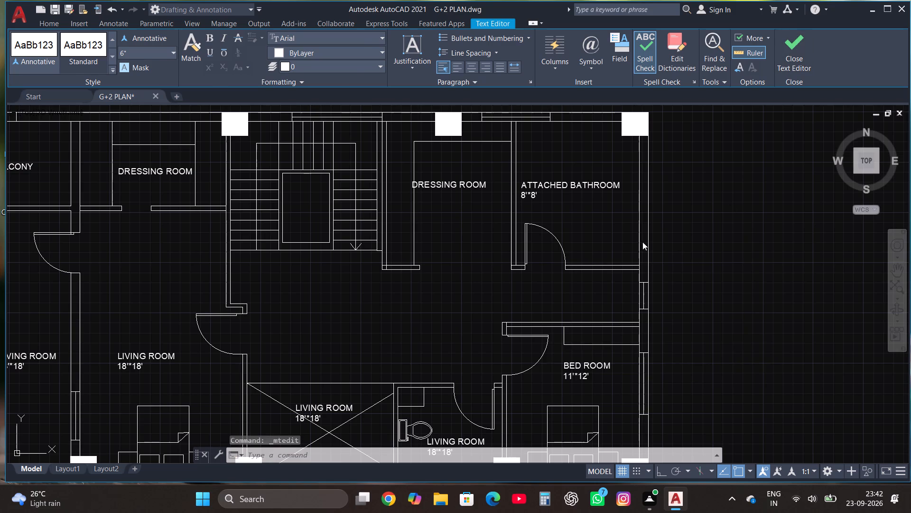
# Replace the whole LIVING ROOM label in the lower plan's small room with the WC fixture with "TOILET".
pyautogui.scroll(-1, 641, 239)
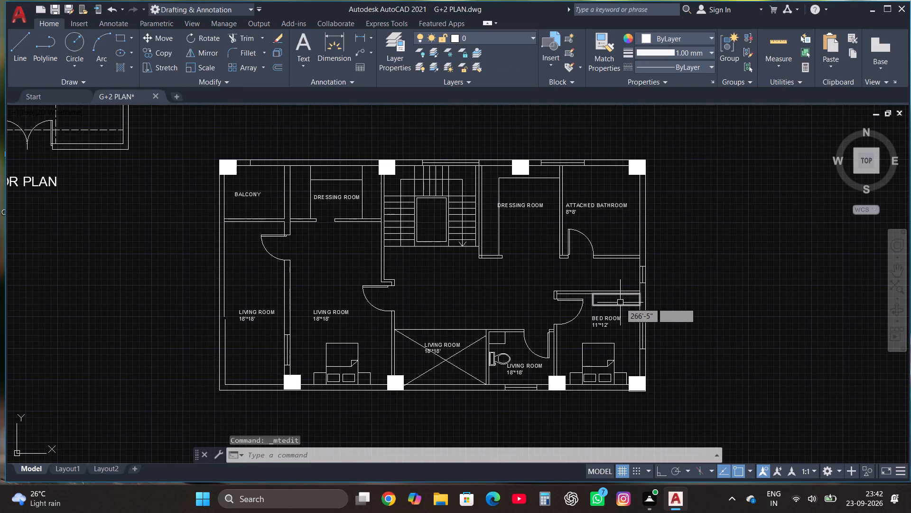
pyautogui.scroll(2, 522, 365)
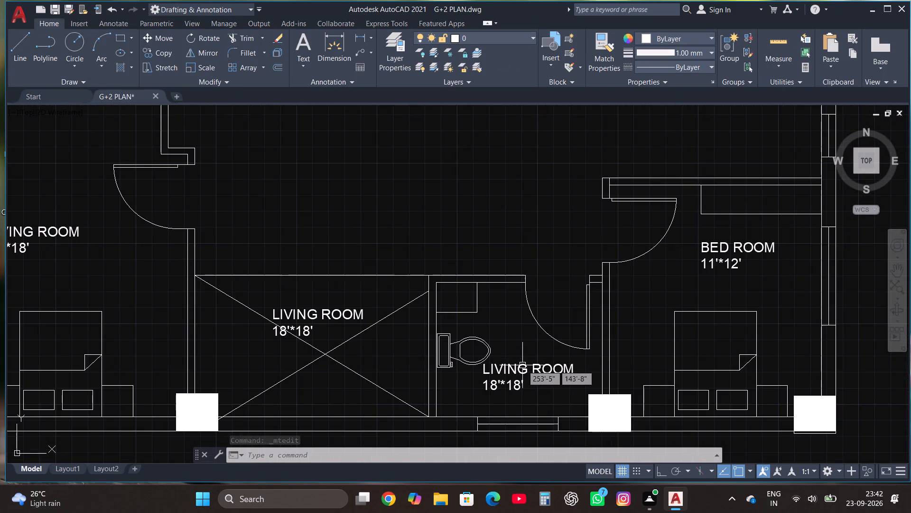
pyautogui.click(522, 365)
pyautogui.rightClick(522, 365)
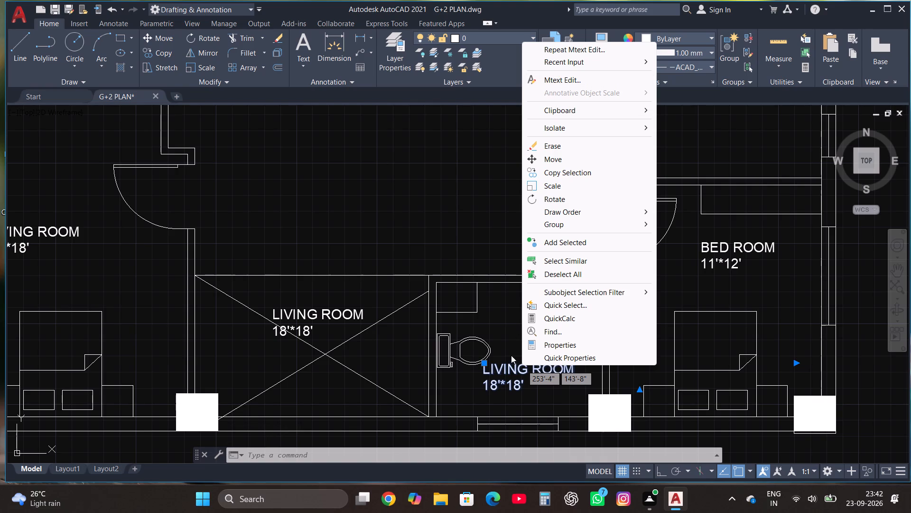
pyautogui.click(598, 85)
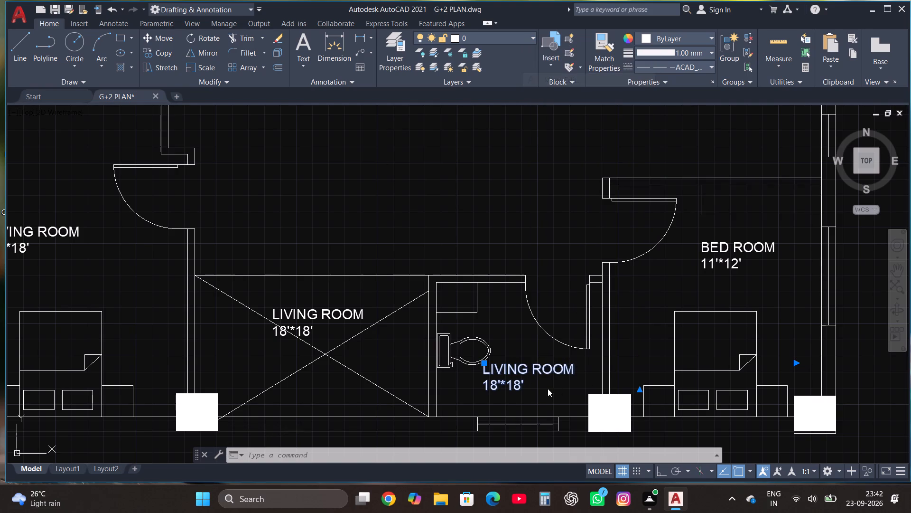
pyautogui.click(531, 383)
pyautogui.press('BackSpace')
pyautogui.press('BackSpace')
pyautogui.press('BackSpace')
pyautogui.press('BackSpace')
pyautogui.press('BackSpace')
pyautogui.press('BackSpace')
pyautogui.press('BackSpace')
pyautogui.press('BackSpace')
pyautogui.press('BackSpace')
pyautogui.press('BackSpace')
pyautogui.press('BackSpace')
pyautogui.press('BackSpace')
pyautogui.press('BackSpace')
pyautogui.press('BackSpace')
pyautogui.press('BackSpace')
pyautogui.press('BackSpace')
pyautogui.press('BackSpace')
pyautogui.press('BackSpace')
pyautogui.press('BackSpace')
pyautogui.press('BackSpace')
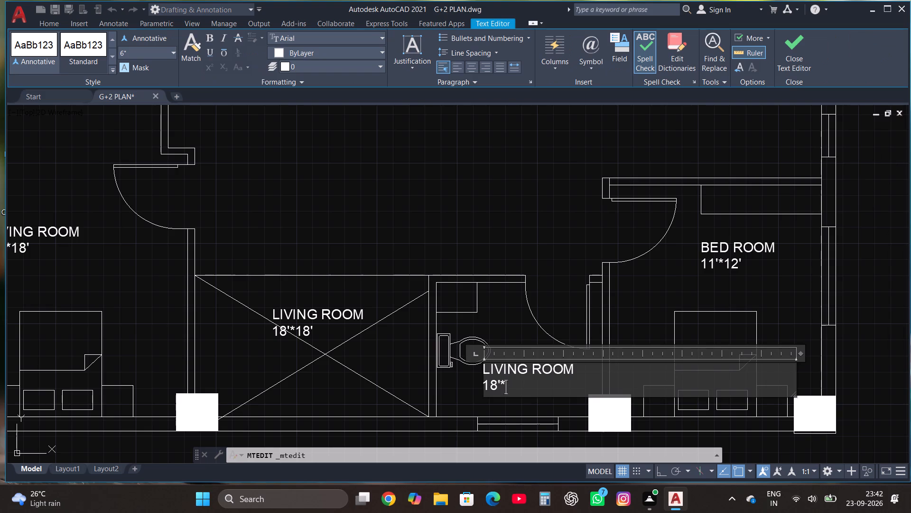
pyautogui.write('TOILET')
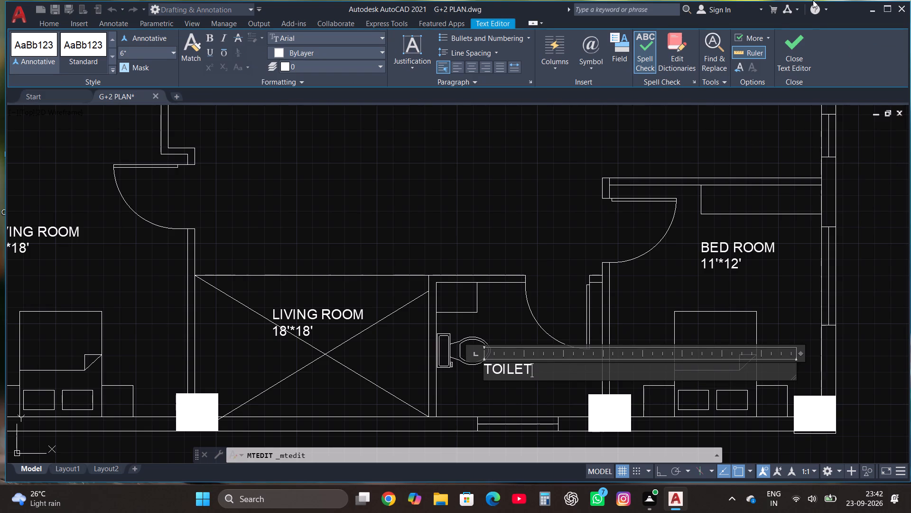
pyautogui.click(794, 51)
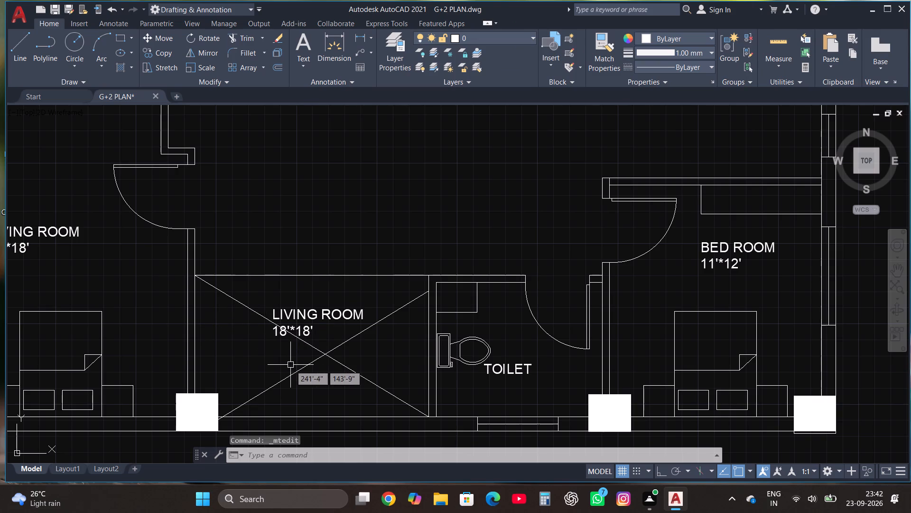
# Replace the whole LIVING ROOM label in the lower plan's cross-marked space beside the toilet with "LOUNGE".
pyautogui.click(302, 315)
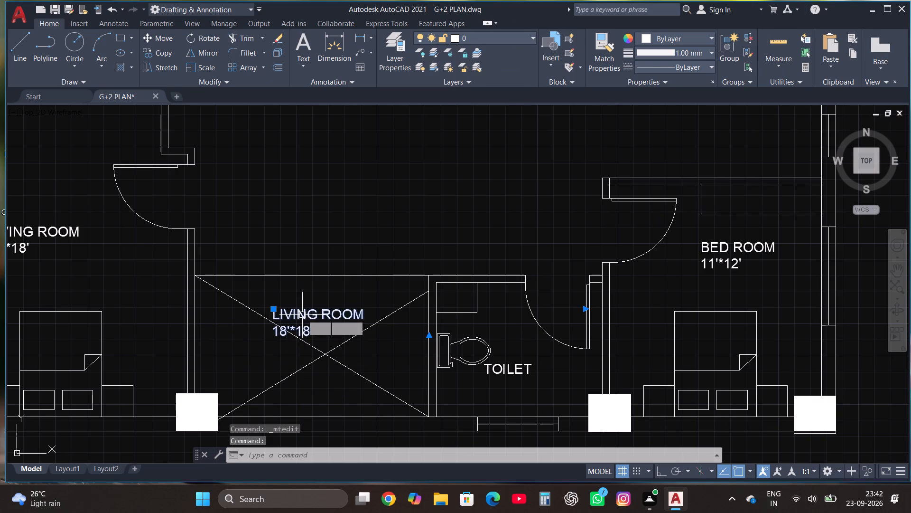
pyautogui.rightClick(302, 315)
pyautogui.click(349, 202)
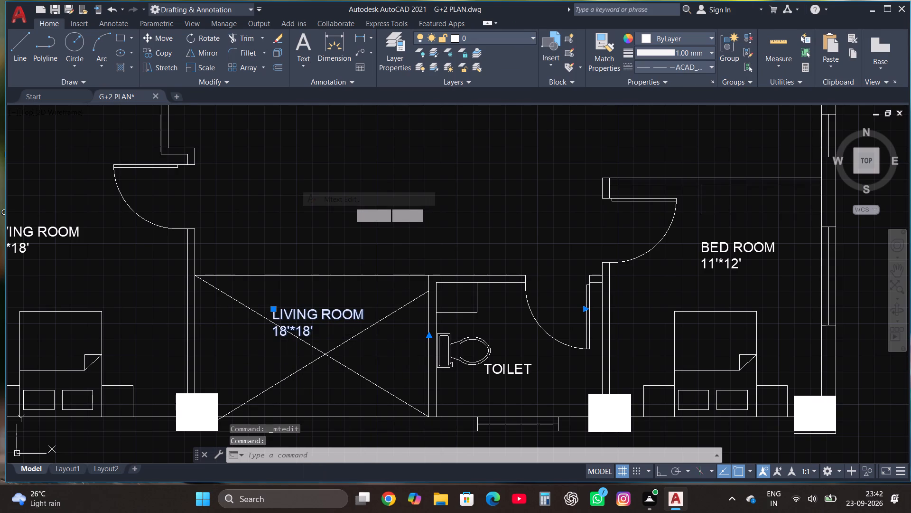
pyautogui.click(340, 334)
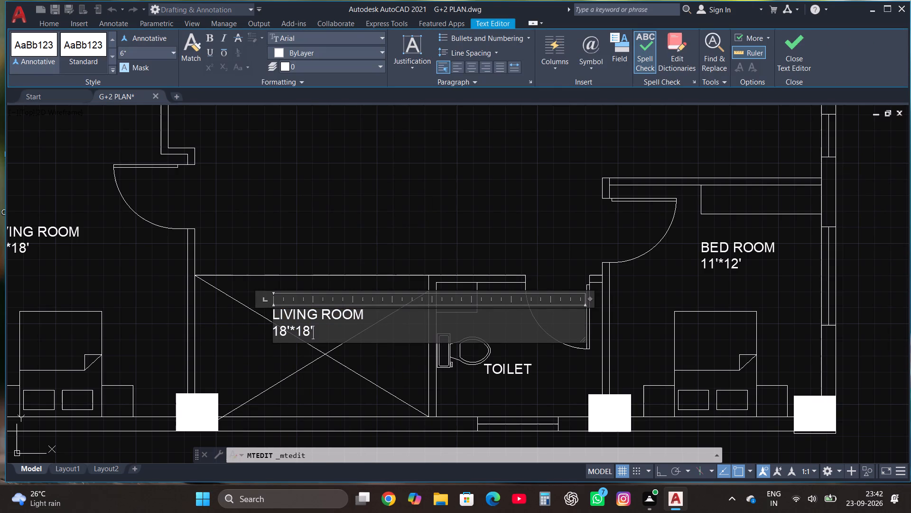
pyautogui.press('BackSpace')
pyautogui.press('BackSpace')
pyautogui.press('BackSpace')
pyautogui.press('BackSpace')
pyautogui.press('BackSpace')
pyautogui.press('BackSpace')
pyautogui.press('BackSpace')
pyautogui.press('BackSpace')
pyautogui.press('BackSpace')
pyautogui.press('BackSpace')
pyautogui.press('BackSpace')
pyautogui.press('BackSpace')
pyautogui.press('BackSpace')
pyautogui.press('BackSpace')
pyautogui.press('BackSpace')
pyautogui.press('BackSpace')
pyautogui.press('BackSpace')
pyautogui.press('BackSpace')
pyautogui.press('BackSpace')
pyautogui.press('BackSpace')
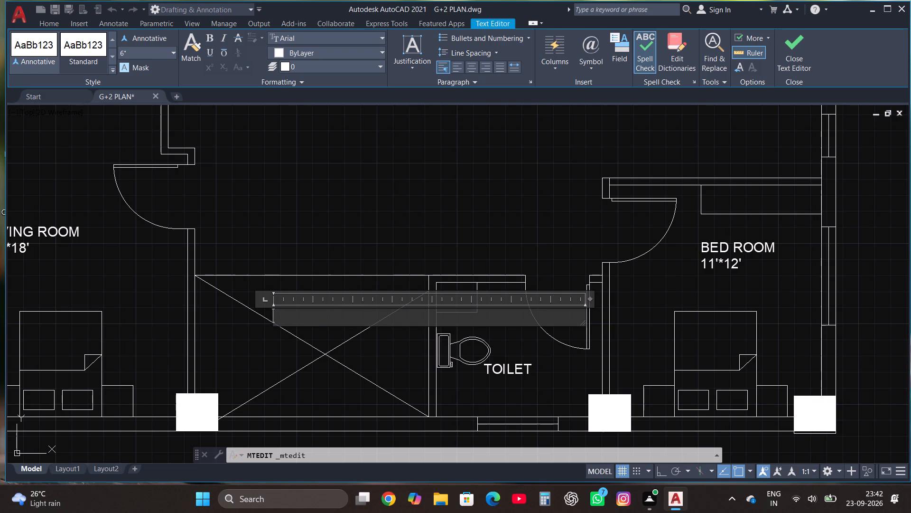
pyautogui.write('LOUNGE')
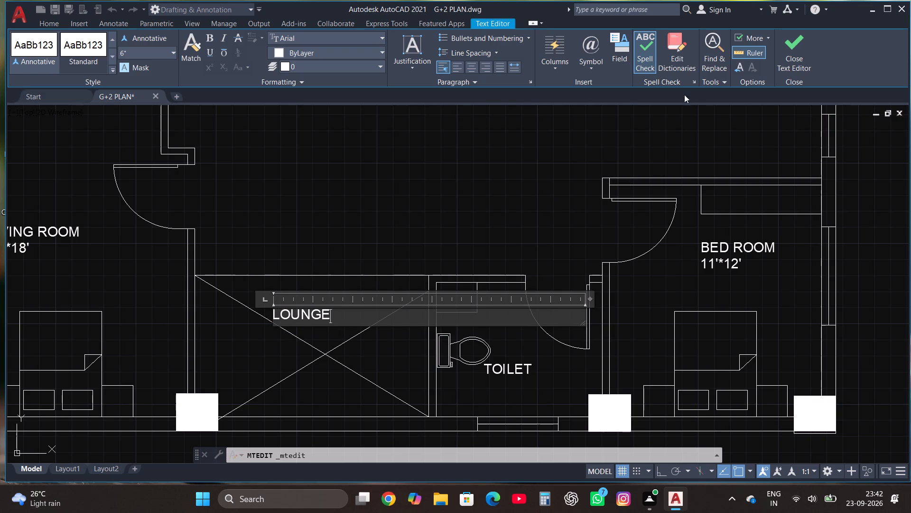
pyautogui.click(787, 48)
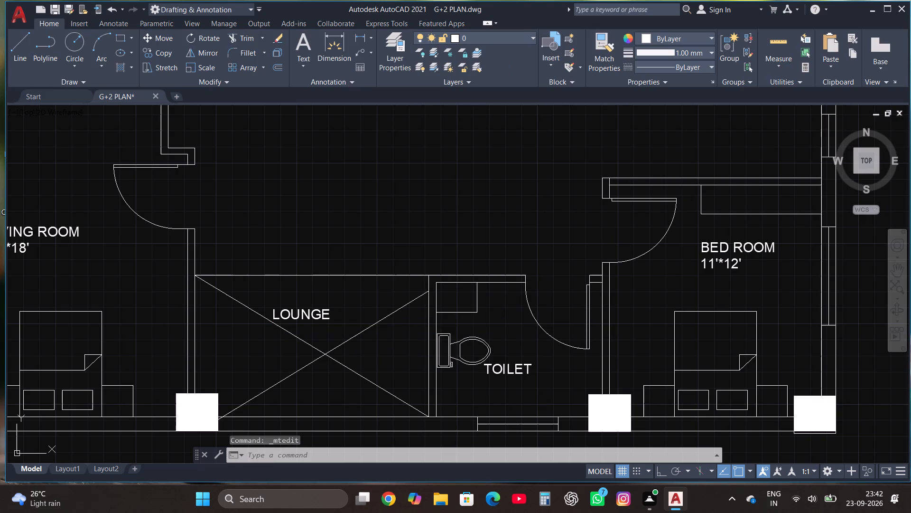
# Replace the LIVING ROOM label in the lower plan's room with the bed, beside the lounge, with "MASTER BEDROOM" and the size 14'*16'.
pyautogui.scroll(-2, 595, 239)
pyautogui.scroll(1, 385, 221)
pyautogui.click(362, 243)
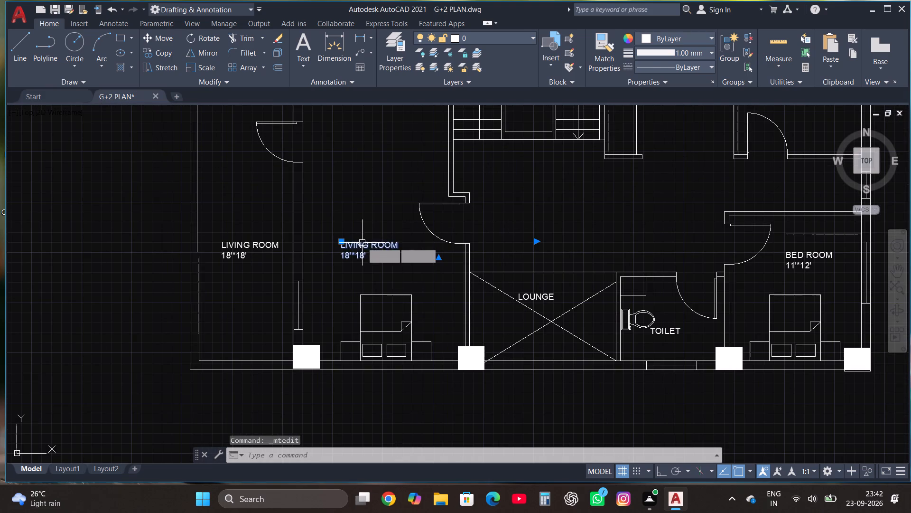
pyautogui.rightClick(361, 243)
pyautogui.click(415, 198)
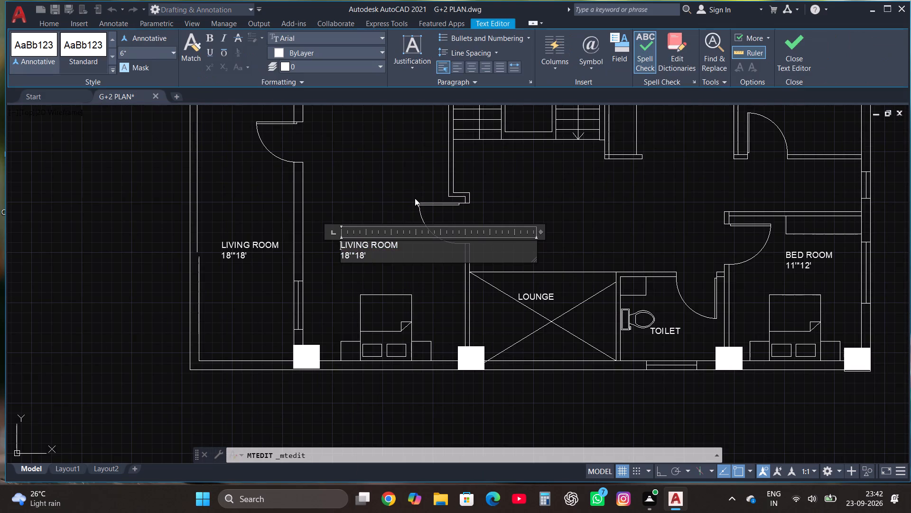
pyautogui.click(371, 242)
pyautogui.press('BackSpace')
pyautogui.press('BackSpace')
pyautogui.press('BackSpace')
pyautogui.press('BackSpace')
pyautogui.press('BackSpace')
pyautogui.press('BackSpace')
pyautogui.press('BackSpace')
pyautogui.press('BackSpace')
pyautogui.press('BackSpace')
pyautogui.press('BackSpace')
pyautogui.press('BackSpace')
pyautogui.press('BackSpace')
pyautogui.press('BackSpace')
pyautogui.press('BackSpace')
pyautogui.press('BackSpace')
pyautogui.press('BackSpace')
pyautogui.press('BackSpace')
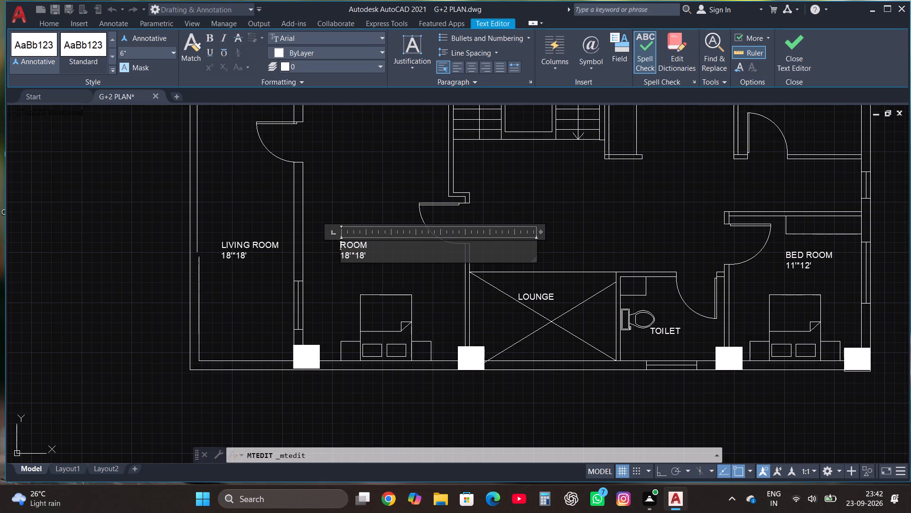
pyautogui.write('MASTER')
pyautogui.press('space')
pyautogui.write('BED')
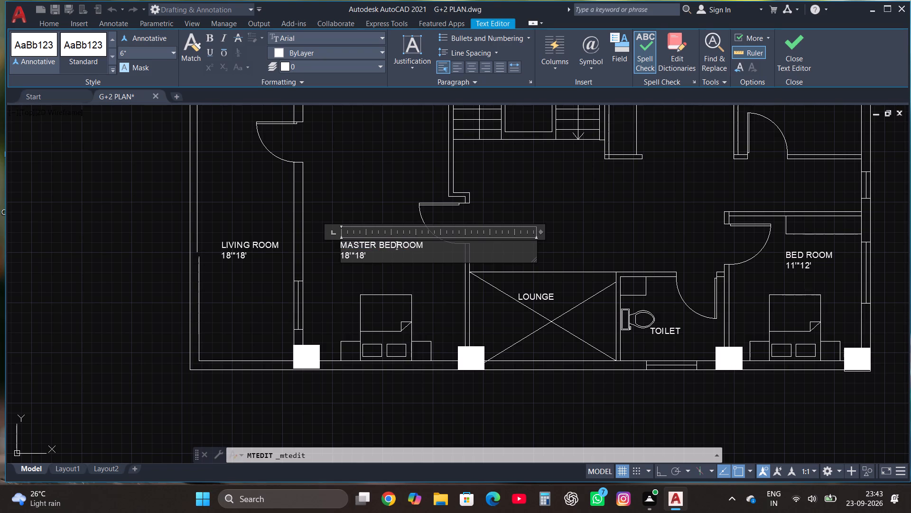
pyautogui.click(369, 259)
pyautogui.press('BackSpace')
pyautogui.press('BackSpace')
pyautogui.press('BackSpace')
pyautogui.press('BackSpace')
pyautogui.press('BackSpace')
pyautogui.press('BackSpace')
pyautogui.write("4'*")
pyautogui.write("16'")
pyautogui.click(786, 53)
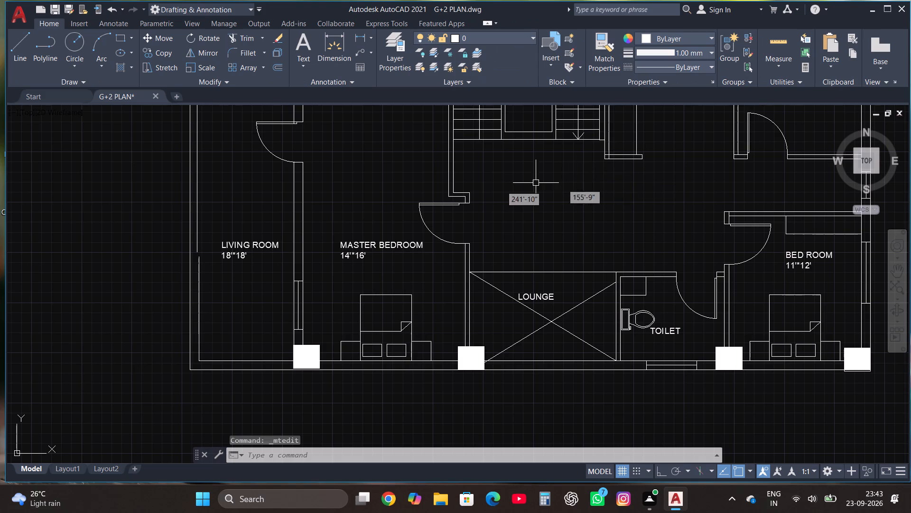
# Replace the LIVING ROOM label in the lower plan's long space beside the master bedroom with a copy of the BALCONY label.
pyautogui.click(224, 247)
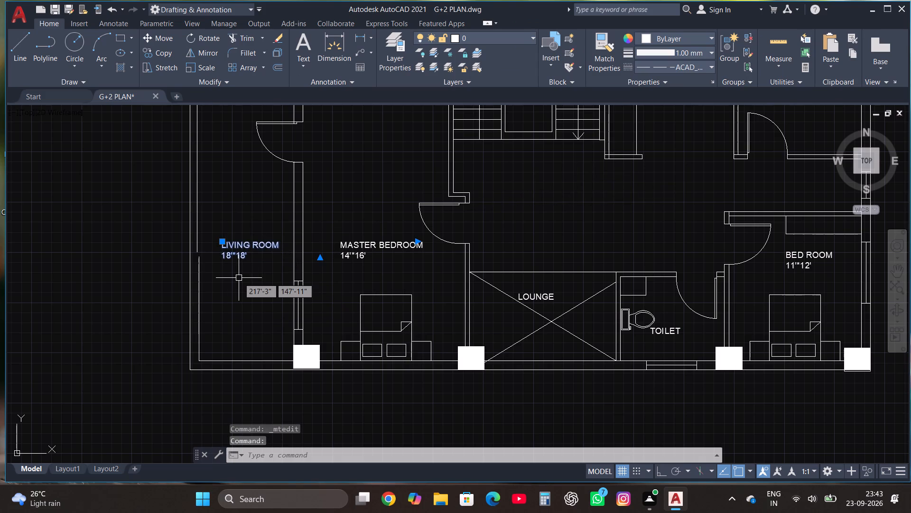
pyautogui.press('Delete')
pyautogui.scroll(-3, 242, 287)
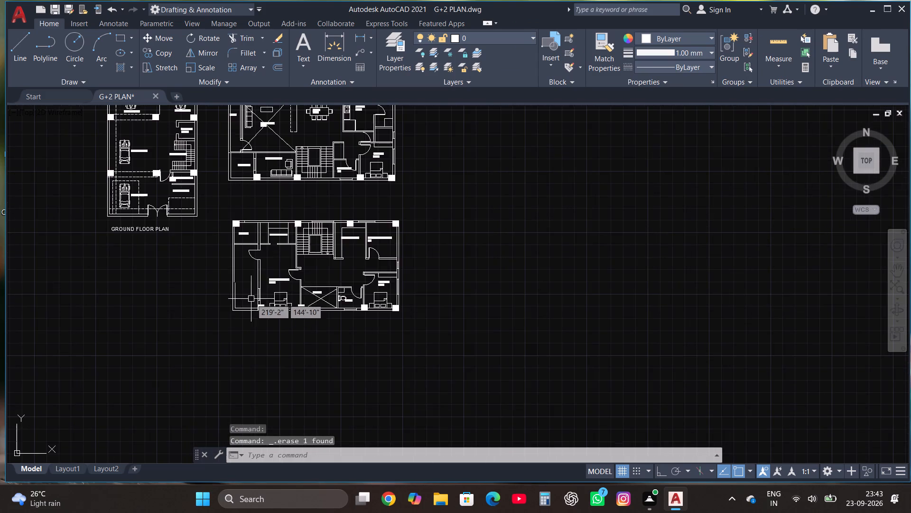
pyautogui.scroll(3, 262, 218)
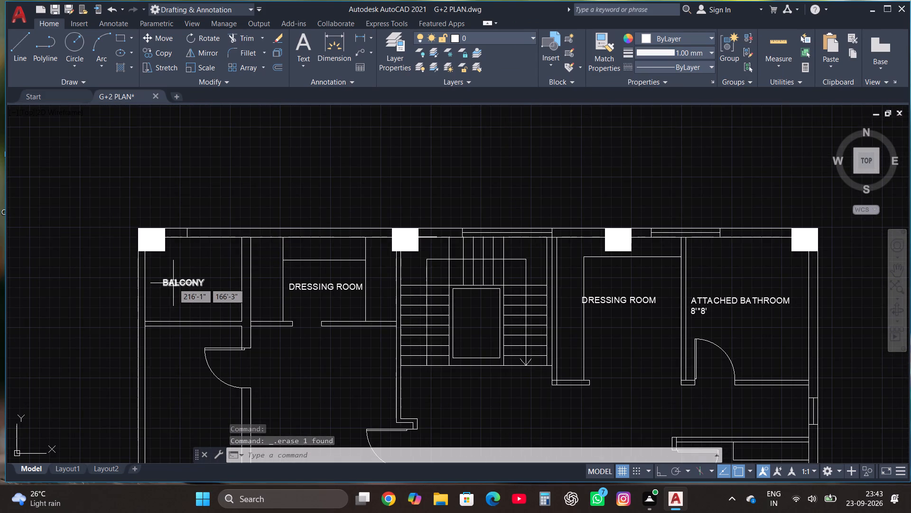
pyautogui.click(174, 283)
pyautogui.click(165, 53)
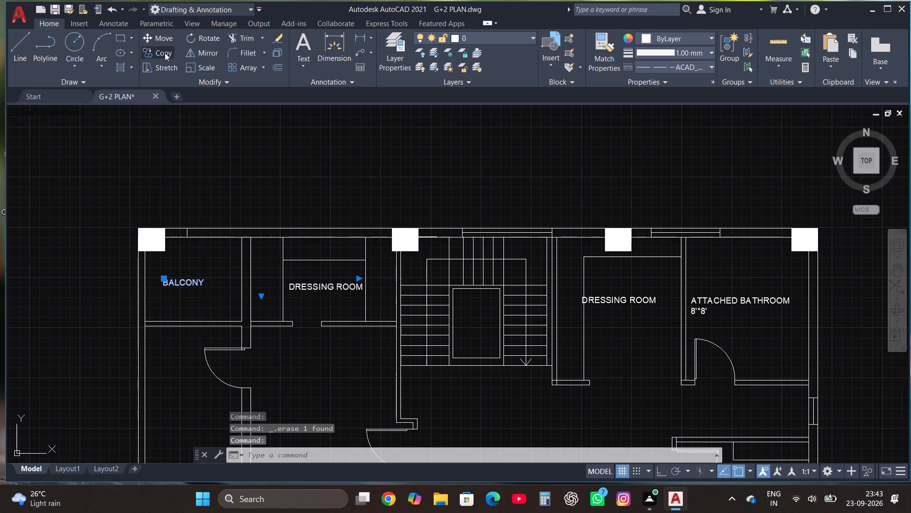
pyautogui.click(185, 280)
pyautogui.scroll(-2, 196, 250)
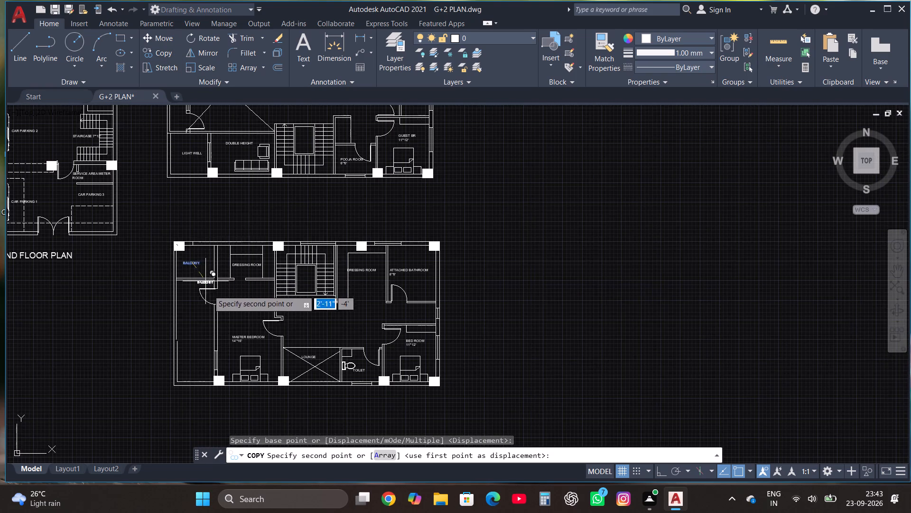
pyautogui.click(198, 344)
# Move the offset lower segment of the long balcony's inner wall line onto the end of the wall line above it.
pyautogui.scroll(2, 185, 365)
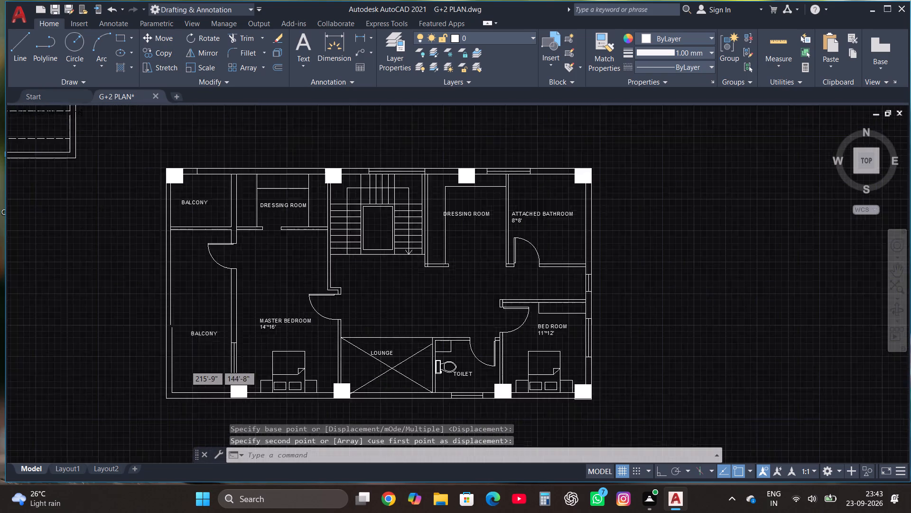
pyautogui.scroll(1, 185, 365)
pyautogui.click(153, 304)
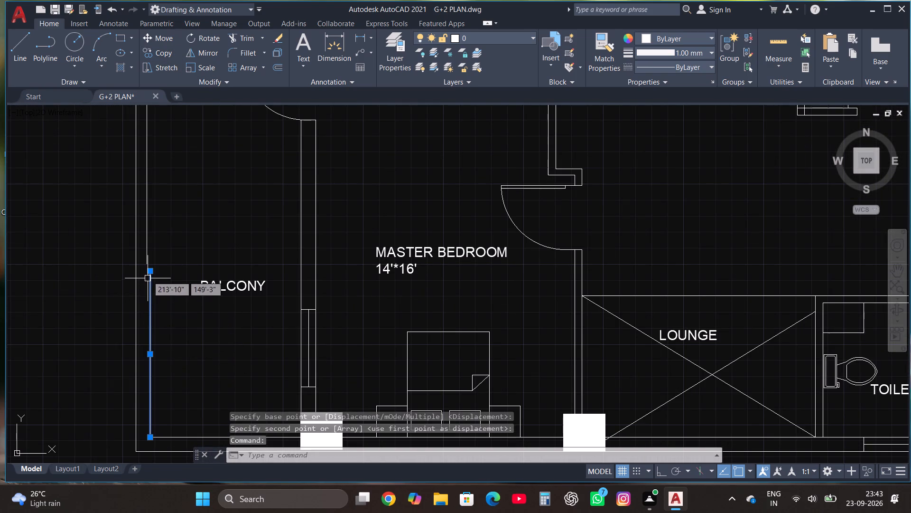
pyautogui.click(169, 35)
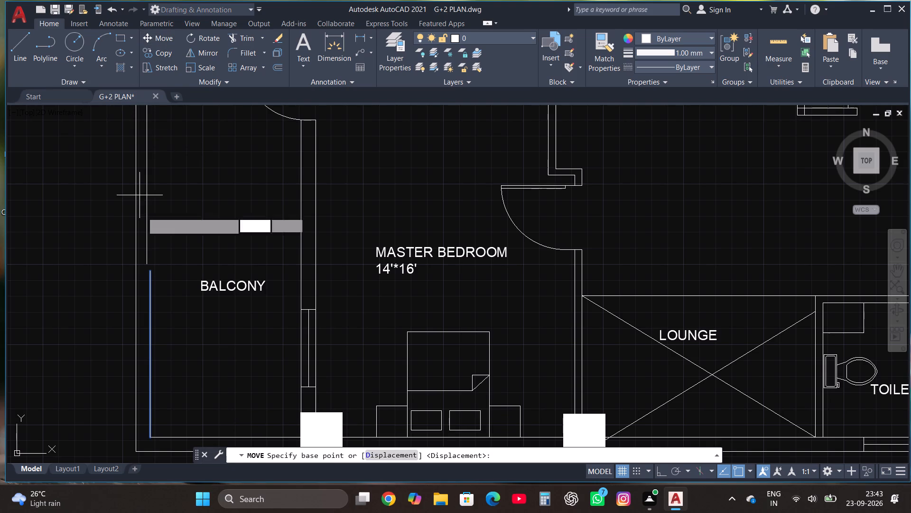
pyautogui.scroll(1, 139, 270)
pyautogui.click(154, 270)
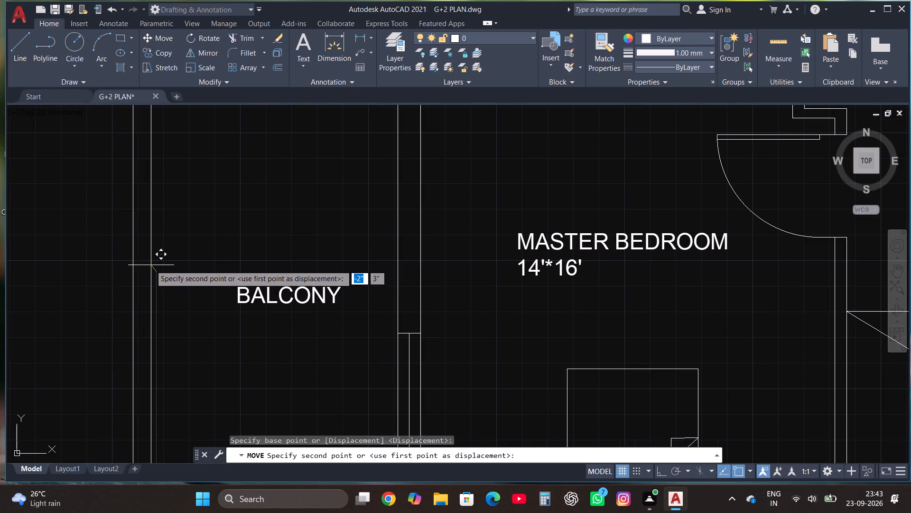
pyautogui.click(149, 261)
# Fillet the long balcony's inner side wall line with the inner bottom wall line to close the corner.
pyautogui.scroll(-2, 215, 224)
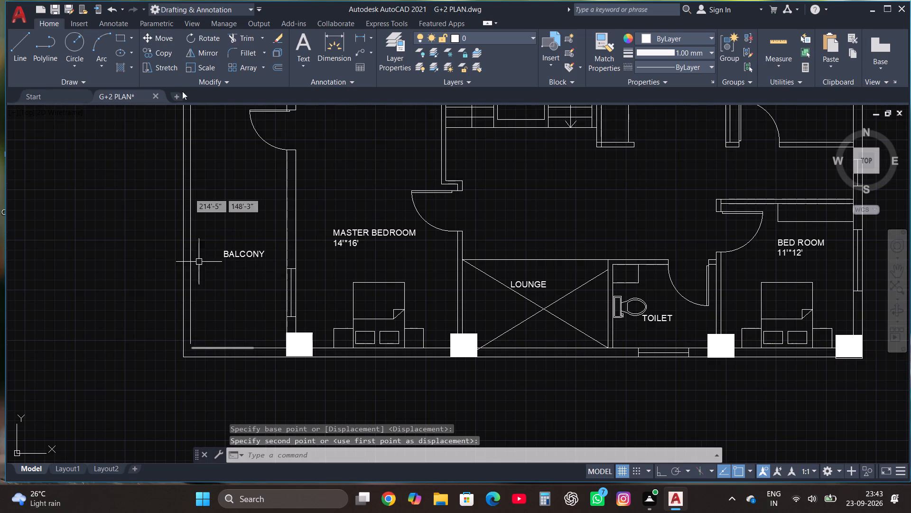
pyautogui.click(243, 51)
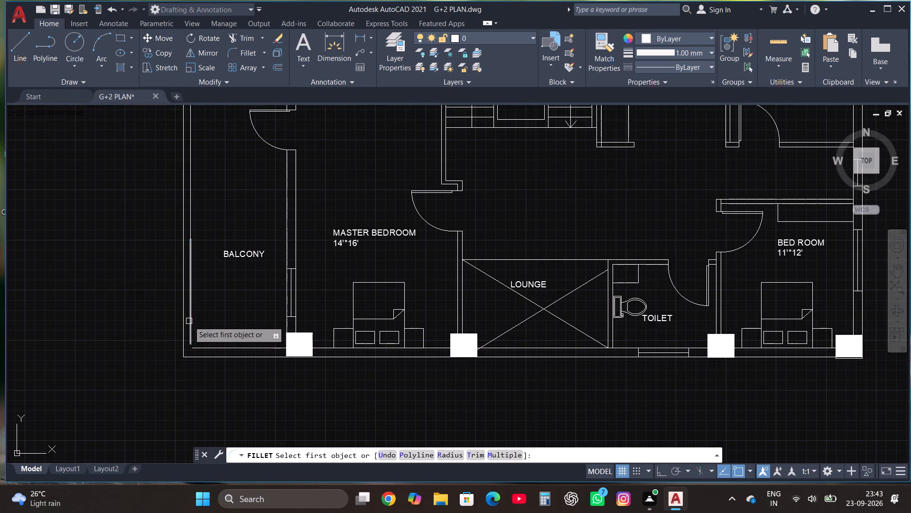
pyautogui.click(189, 321)
pyautogui.click(198, 350)
pyautogui.press('Escape')
# Copy the WC fixture from the lower plan's toilet to the empty area outside the plan, beside the bed room.
pyautogui.scroll(-4, 200, 359)
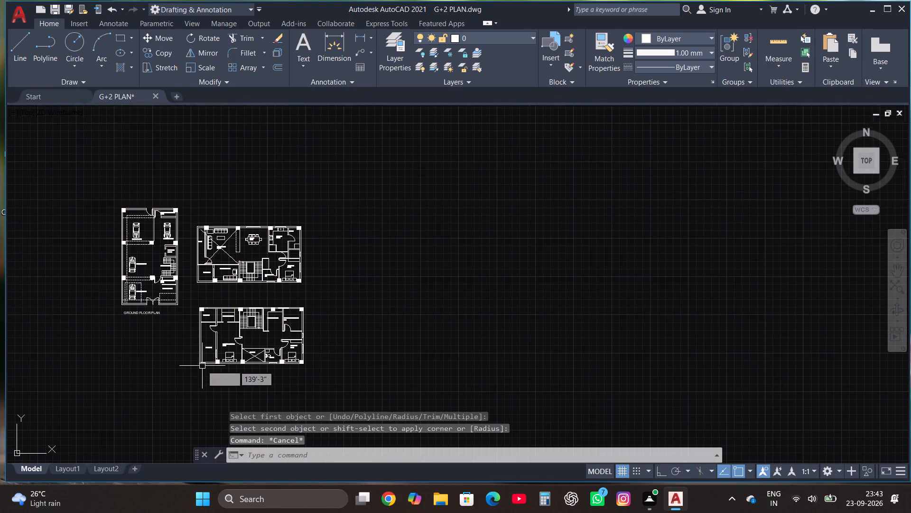
pyautogui.scroll(3, 210, 371)
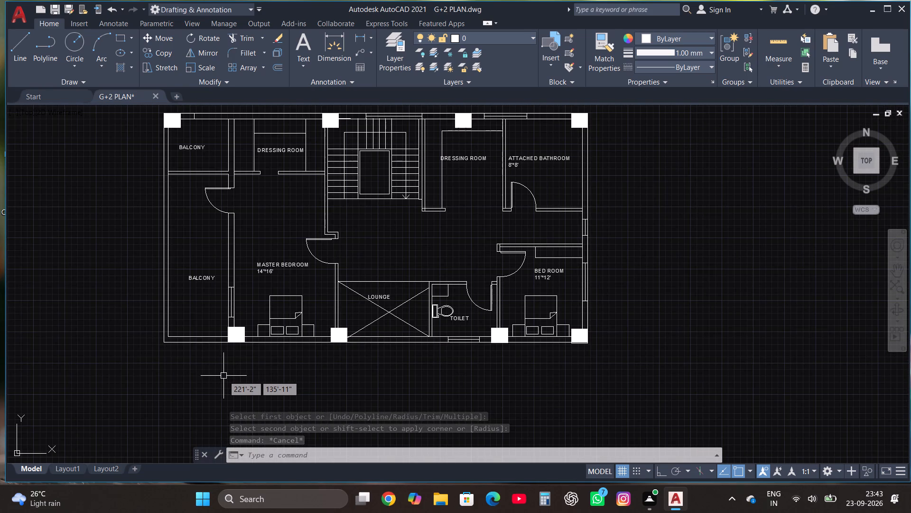
pyautogui.click(439, 310)
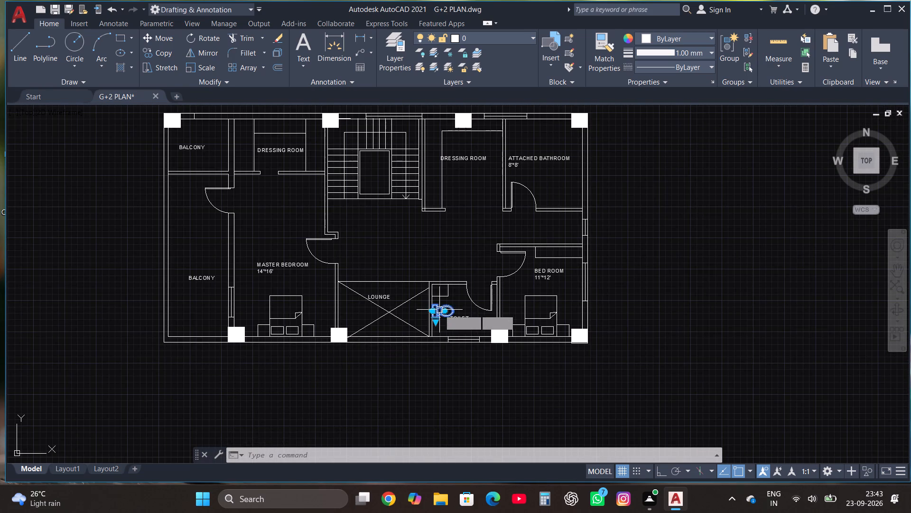
pyautogui.click(164, 48)
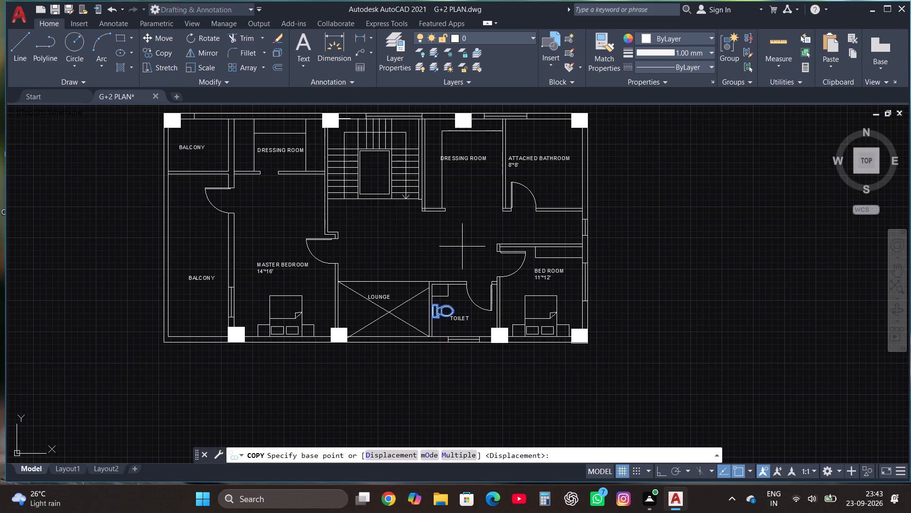
pyautogui.click(436, 302)
pyautogui.click(657, 259)
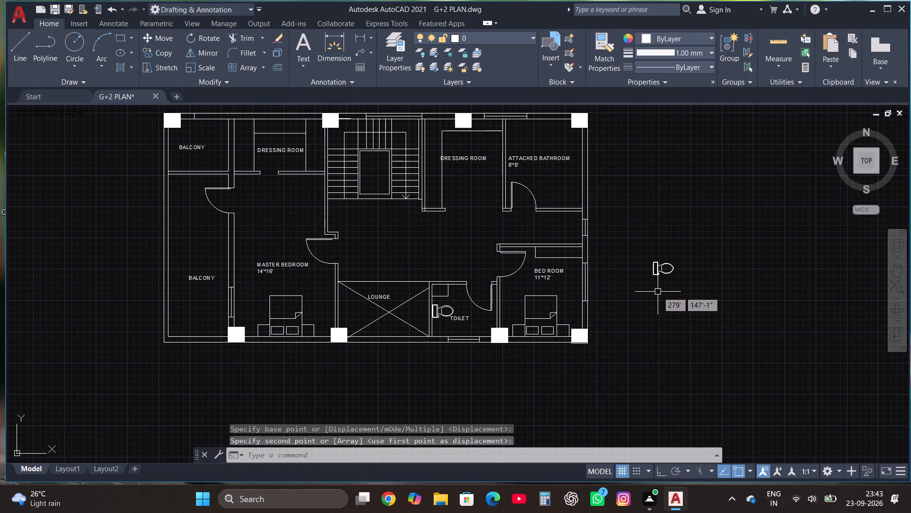
# Rotate the copied WC fixture a quarter turn, with ortho on, so its tank is at the top.
pyautogui.click(658, 292)
pyautogui.click(652, 258)
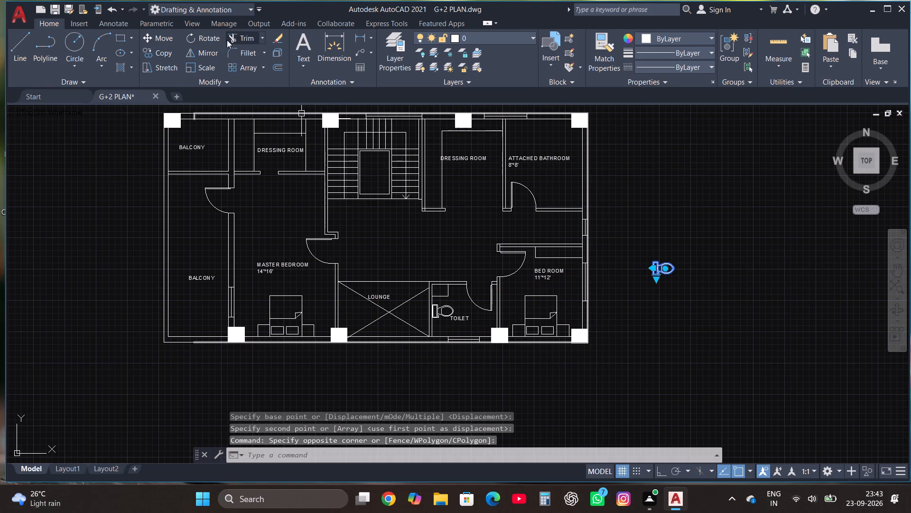
pyautogui.click(217, 35)
pyautogui.click(680, 292)
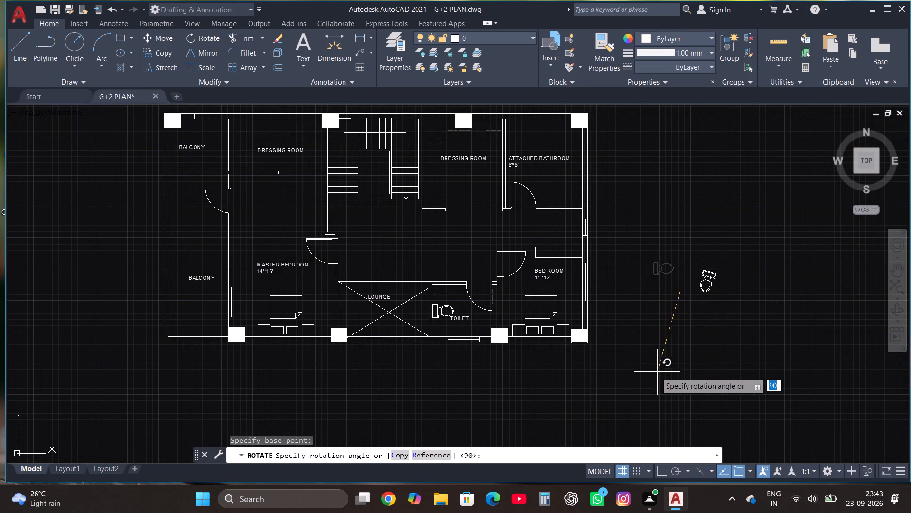
pyautogui.press('F8')
pyautogui.click(677, 389)
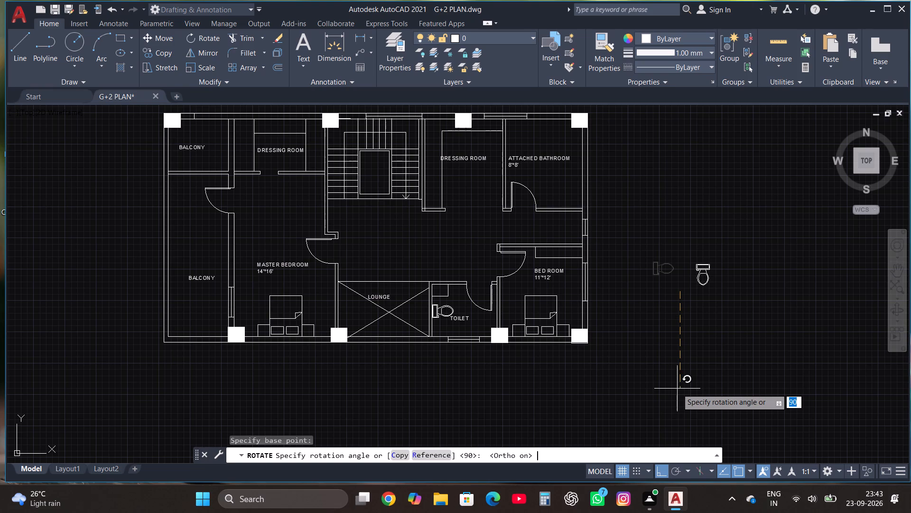
pyautogui.click(685, 367)
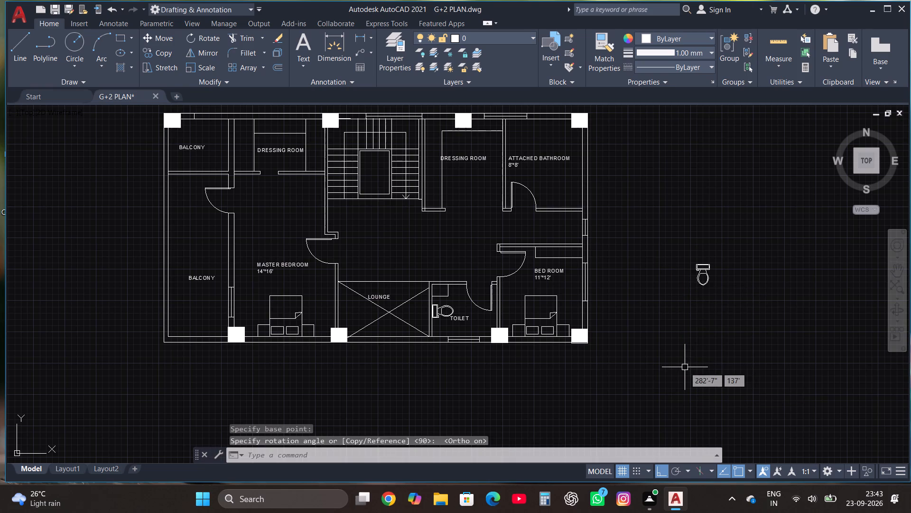
# Move the rotated WC fixture into the lower plan's attached bathroom, with its tank against the top wall.
pyautogui.click(698, 268)
pyautogui.click(155, 42)
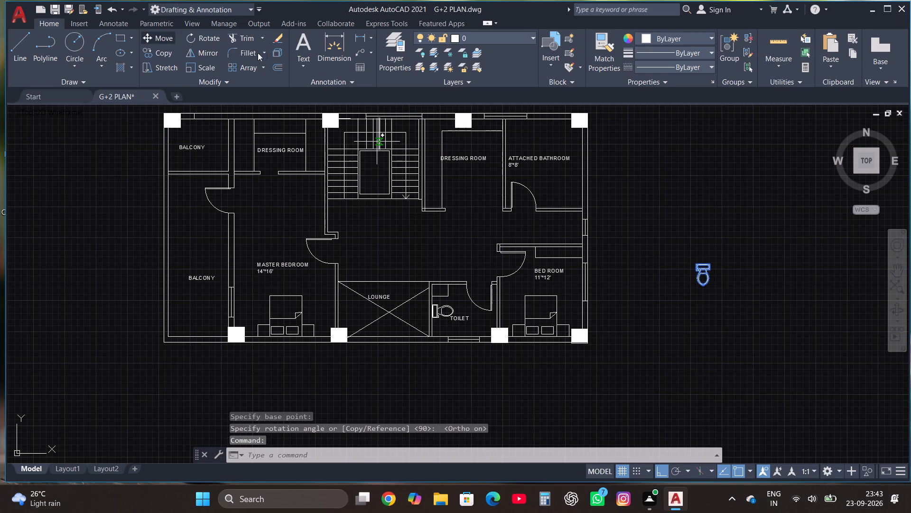
pyautogui.click(702, 267)
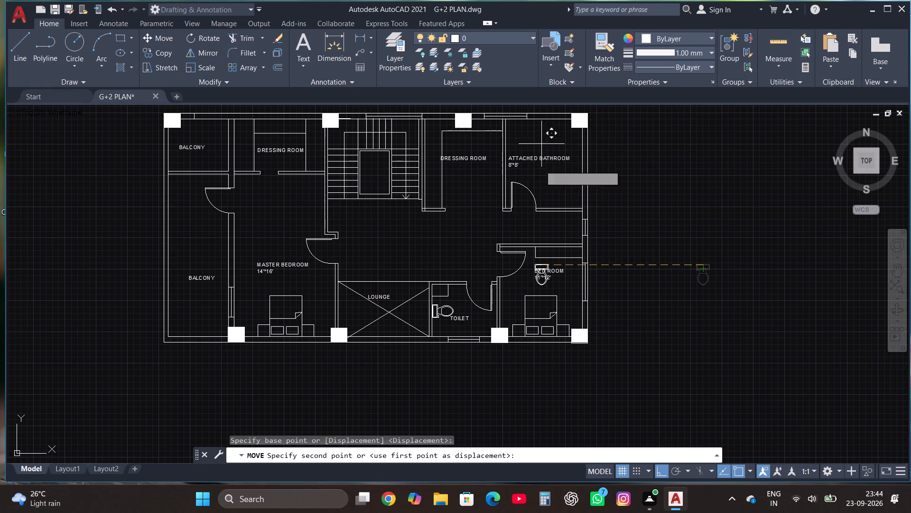
pyautogui.press('F8')
pyautogui.scroll(3, 543, 121)
pyautogui.click(538, 117)
# Copy the GROUND FLOOR PLAN title below each of the two other floor plans, using Copy's Multiple option.
pyautogui.scroll(-1, 551, 226)
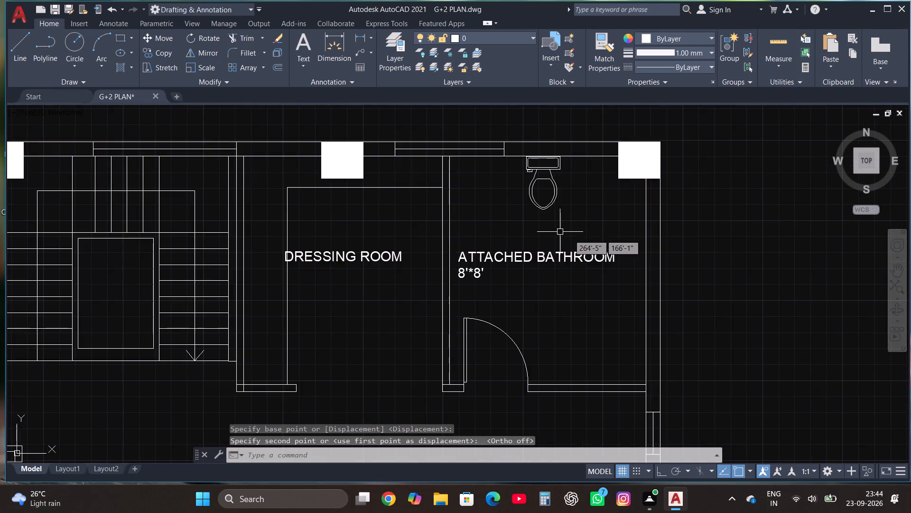
pyautogui.scroll(-1, 596, 238)
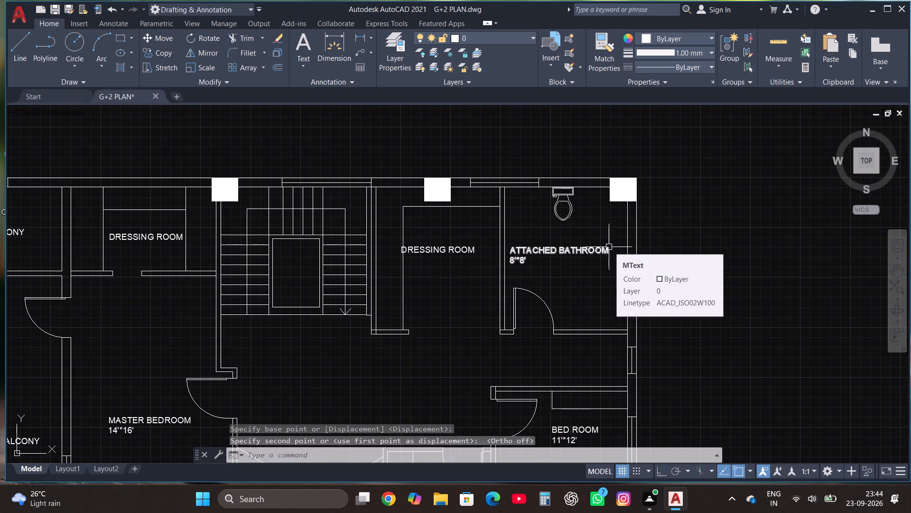
pyautogui.scroll(-3, 629, 254)
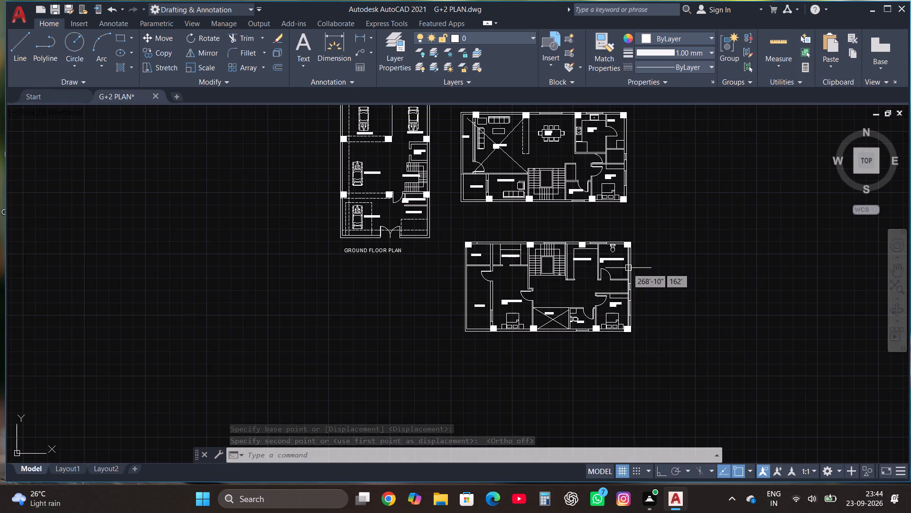
pyautogui.scroll(-1, 586, 372)
pyautogui.scroll(2, 480, 320)
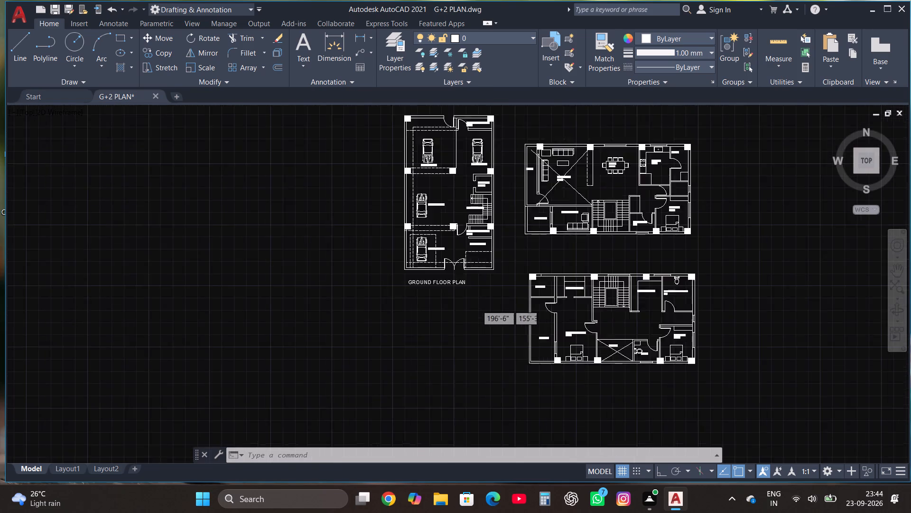
pyautogui.click(405, 266)
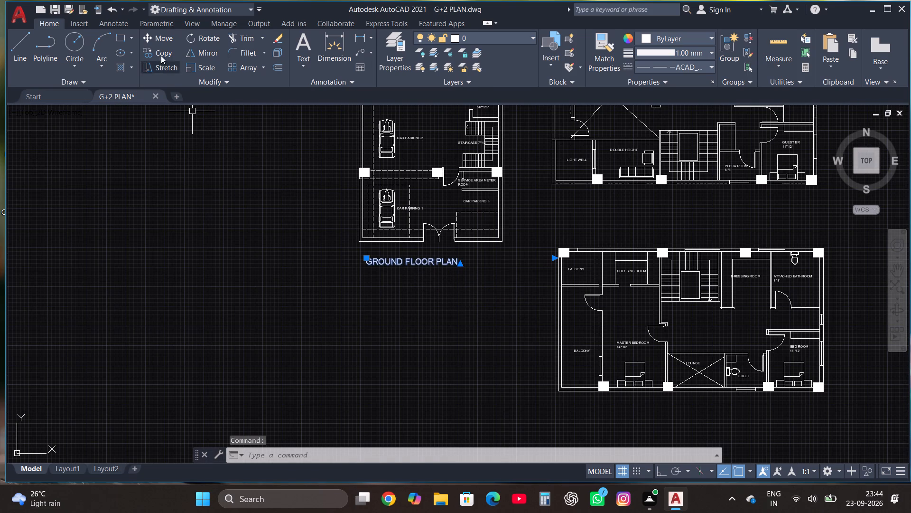
pyautogui.click(163, 49)
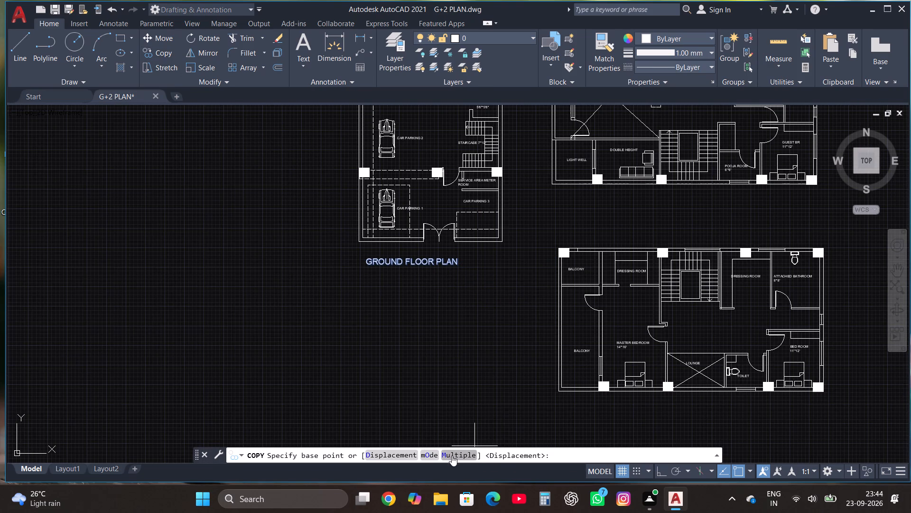
pyautogui.click(452, 456)
pyautogui.click(409, 266)
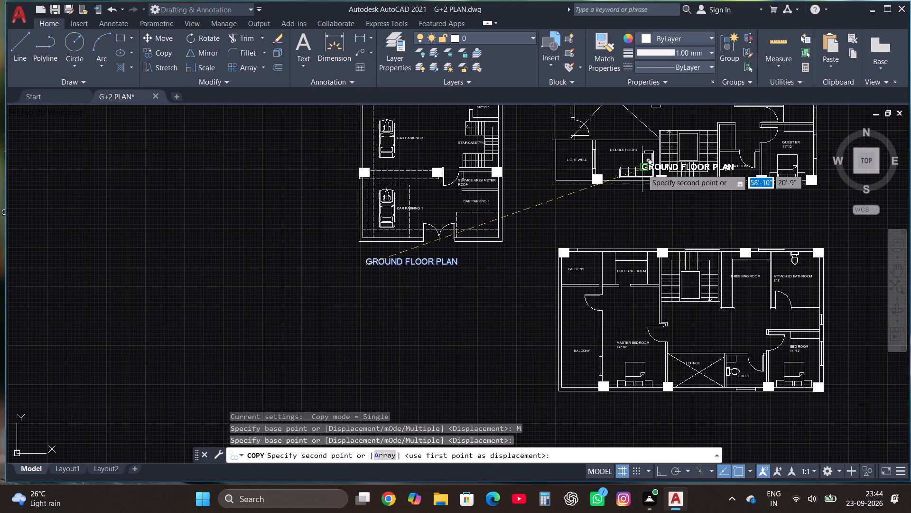
pyautogui.click(554, 202)
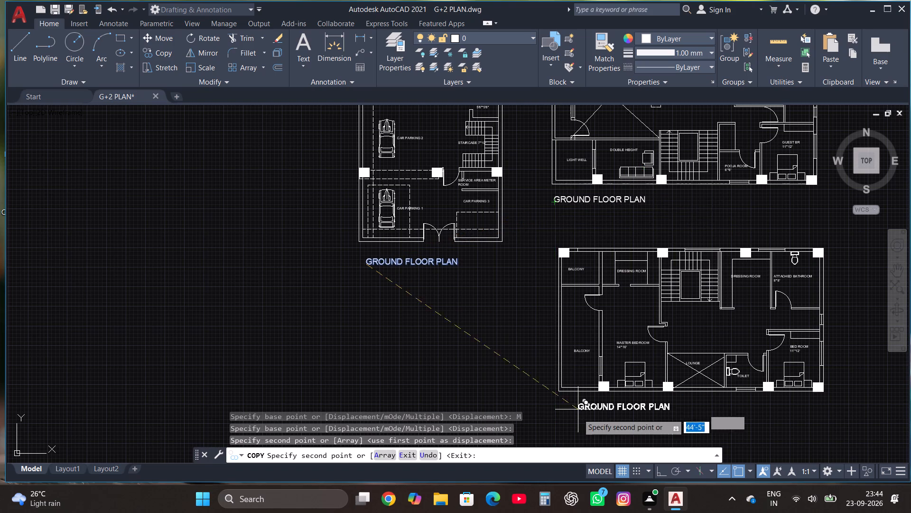
pyautogui.click(570, 413)
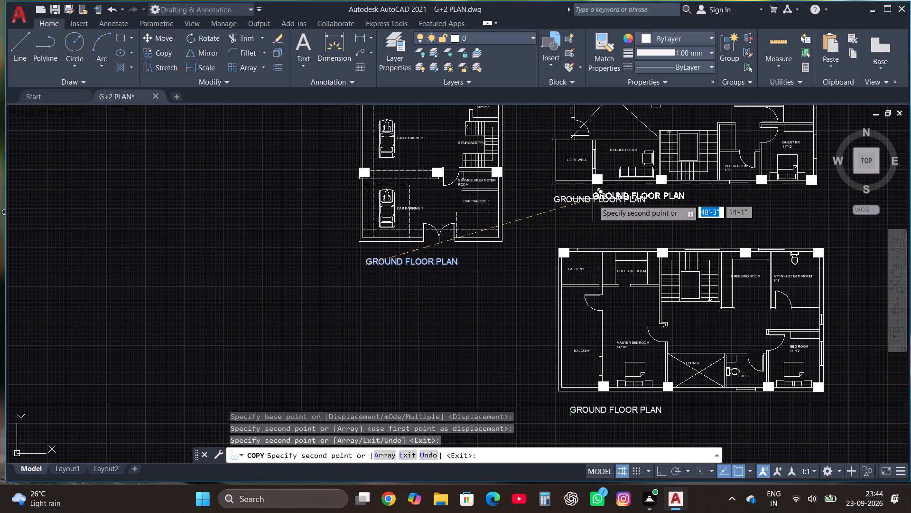
pyautogui.press('Escape')
# Change the copied title below the upper-right floor plan to FIRST RESEDENTIAL FLOOR PLAN.
pyautogui.click(593, 201)
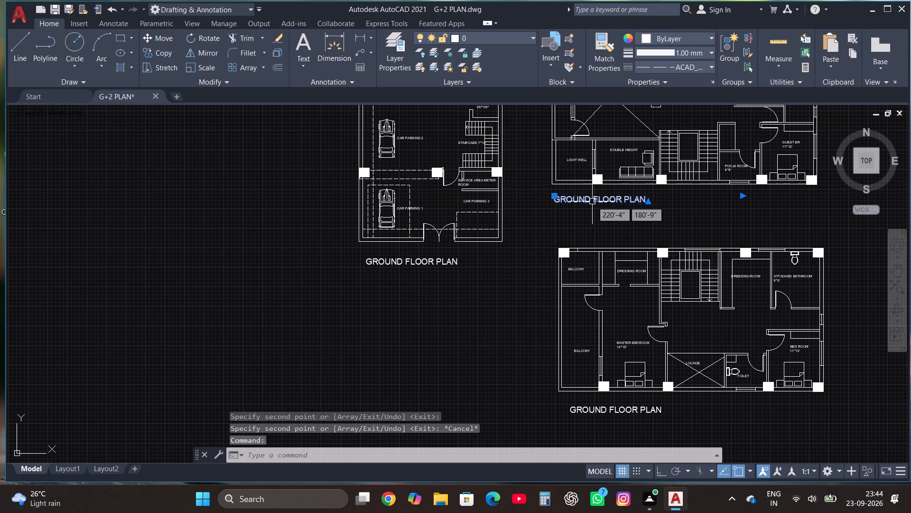
pyautogui.rightClick(592, 201)
pyautogui.click(628, 201)
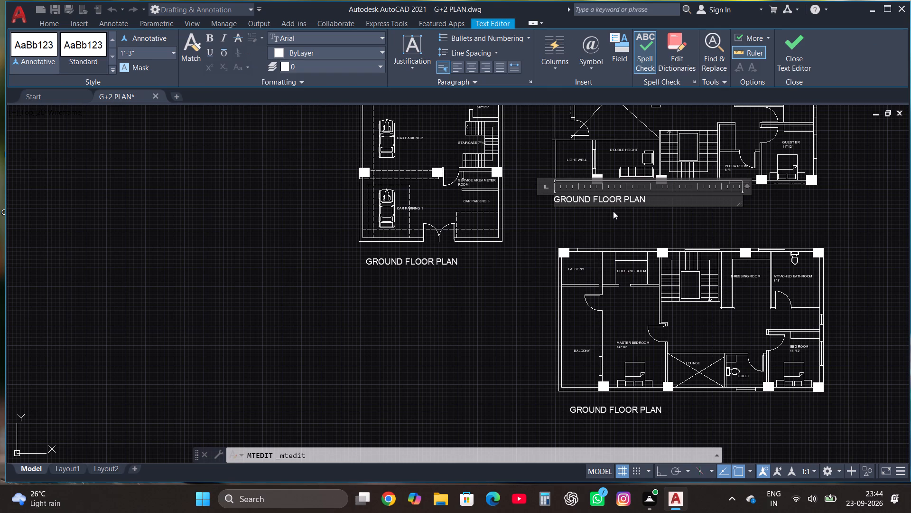
pyautogui.click(588, 195)
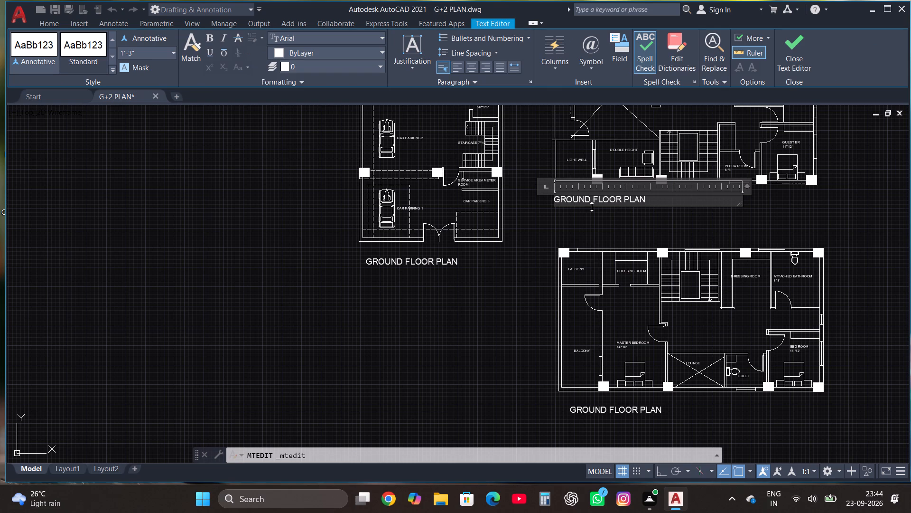
pyautogui.click(589, 205)
pyautogui.press('BackSpace')
pyautogui.press('BackSpace')
pyautogui.press('BackSpace')
pyautogui.press('BackSpace')
pyautogui.press('BackSpace')
pyautogui.press('BackSpace')
pyautogui.press('BackSpace')
pyautogui.press('BackSpace')
pyautogui.press('BackSpace')
pyautogui.press('BackSpace')
pyautogui.press('BackSpace')
pyautogui.press('BackSpace')
pyautogui.press('BackSpace')
pyautogui.press('BackSpace')
pyautogui.press('BackSpace')
pyautogui.press('BackSpace')
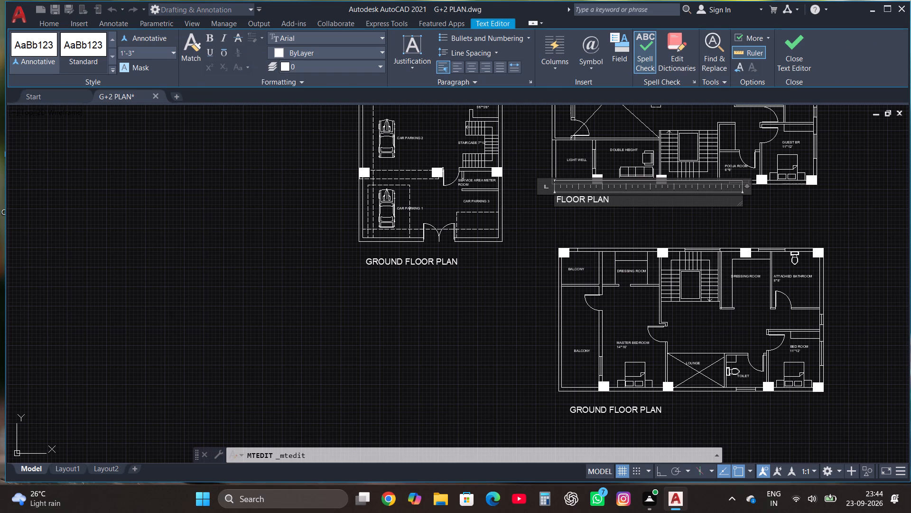
pyautogui.write('FIRST RESEC')
pyautogui.press('BackSpace')
pyautogui.write('DENTIAL')
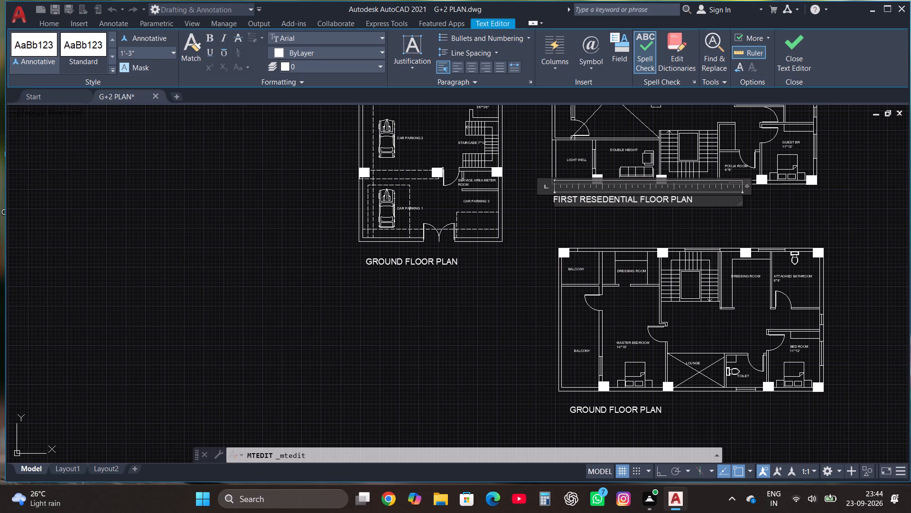
pyautogui.click(799, 46)
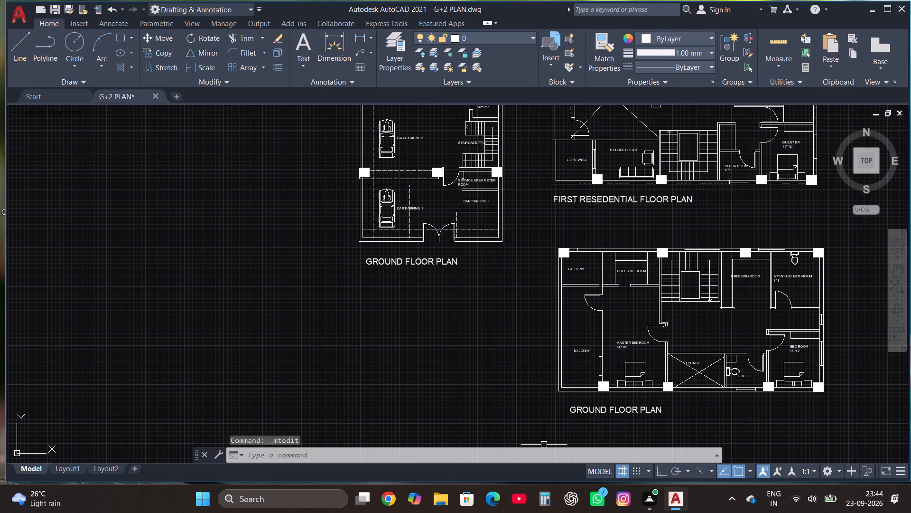
# Delete the copied GROUND FLOOR PLAN title below the lower plan.
pyautogui.click(603, 408)
pyautogui.press('Delete')
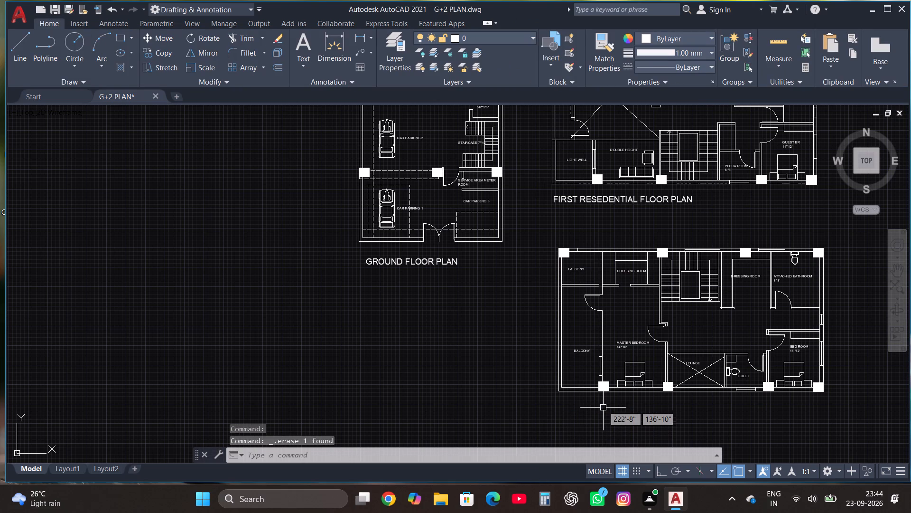
# Correct the spelling in the upper-right plan's title so it reads FIRST RESIDENTIAL FLOOR PLAN.
pyautogui.click(602, 197)
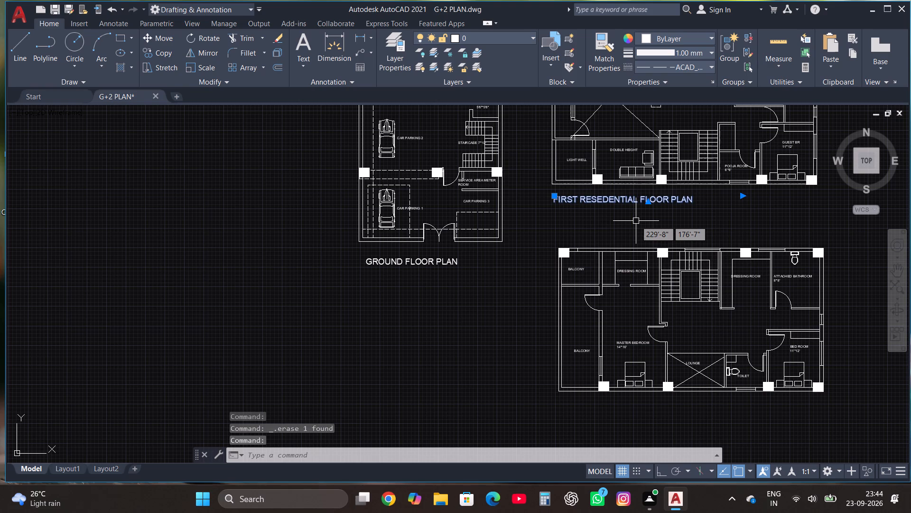
pyautogui.rightClick(636, 221)
pyautogui.click(673, 195)
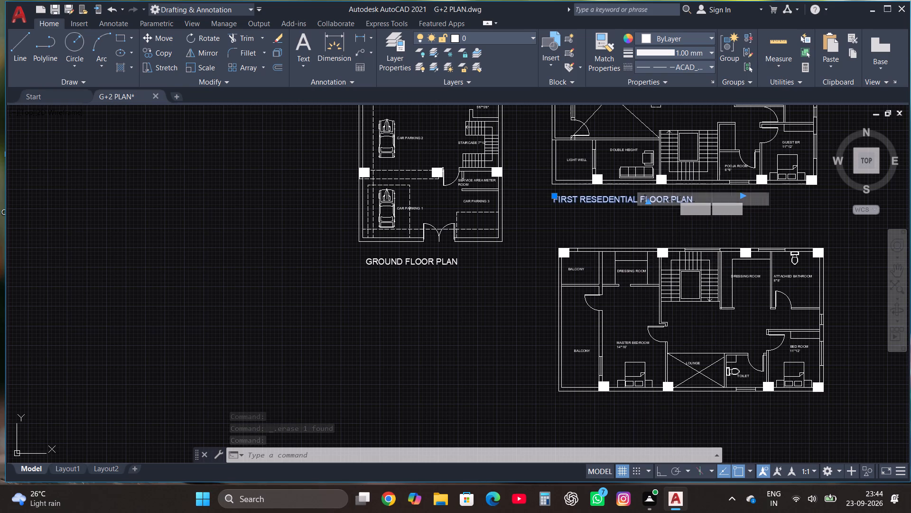
pyautogui.click(601, 199)
pyautogui.press('BackSpace')
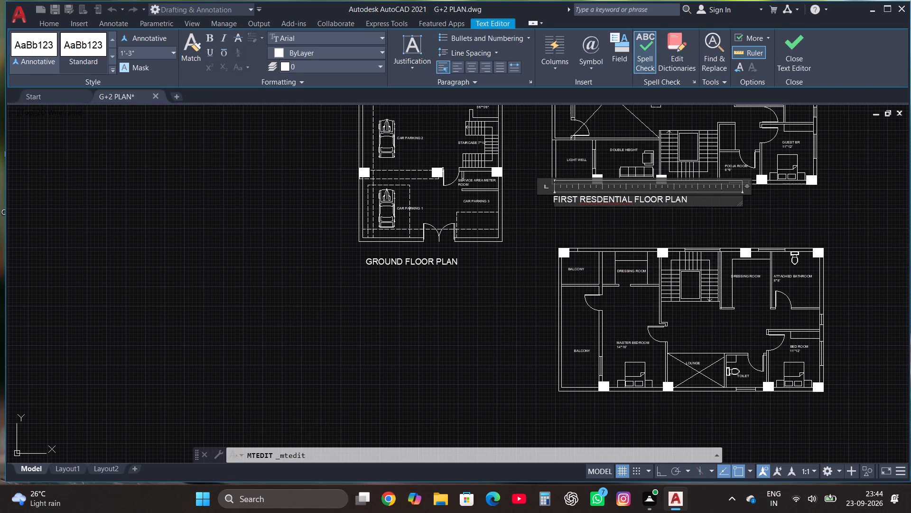
pyautogui.press('i')
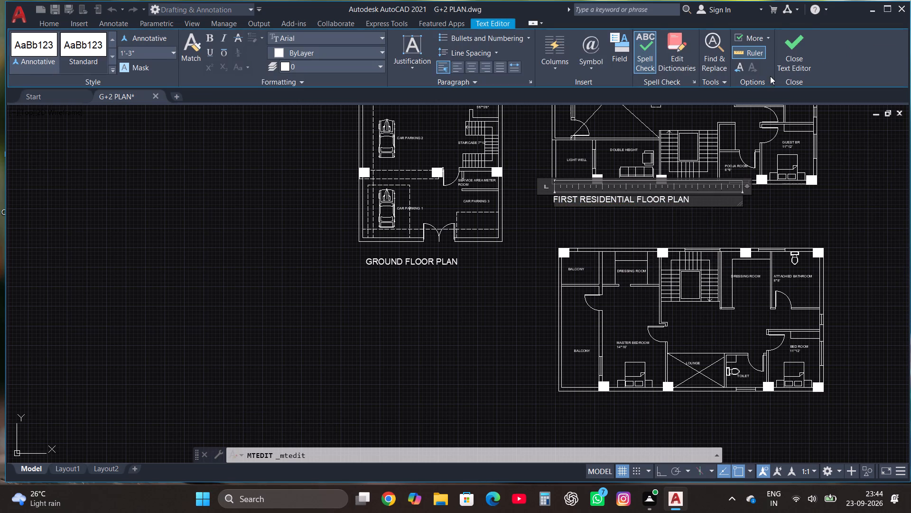
pyautogui.click(785, 42)
# Copy the FIRST RESIDENTIAL FLOOR PLAN title to the space below the lower plan, near its left end.
pyautogui.click(614, 196)
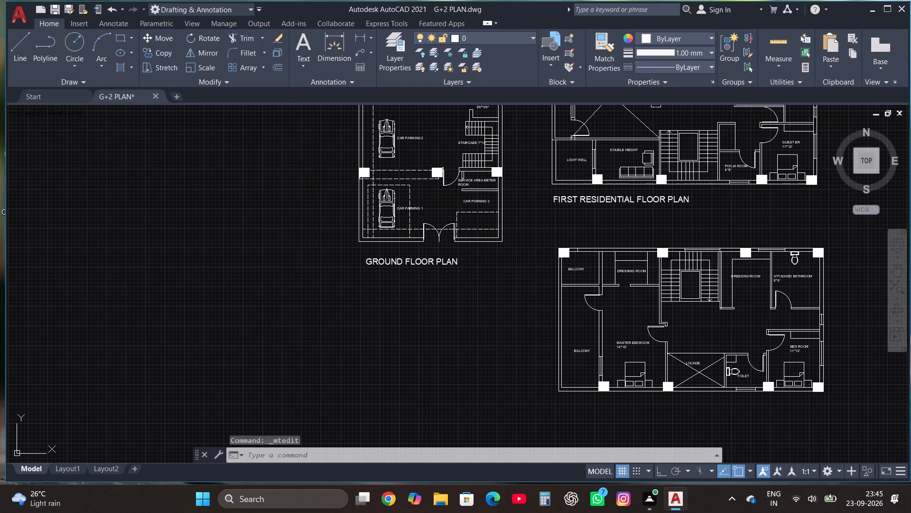
pyautogui.click(156, 50)
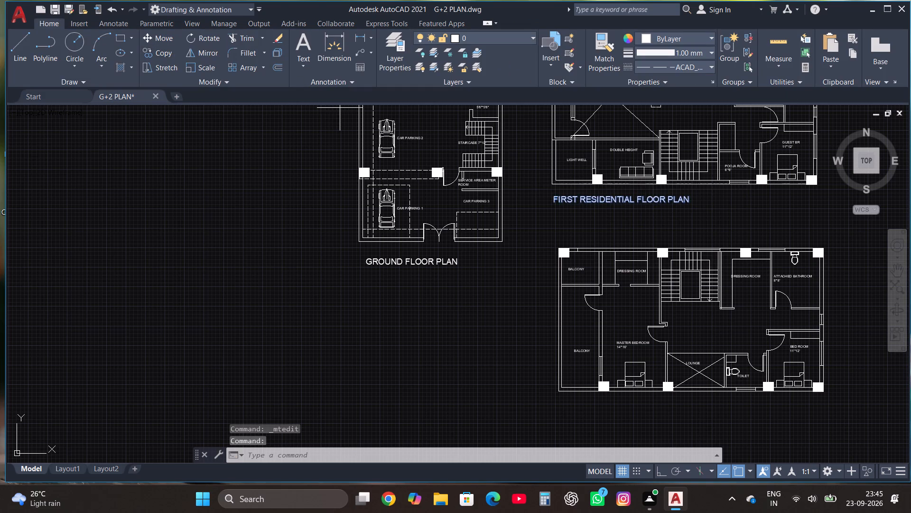
pyautogui.click(598, 196)
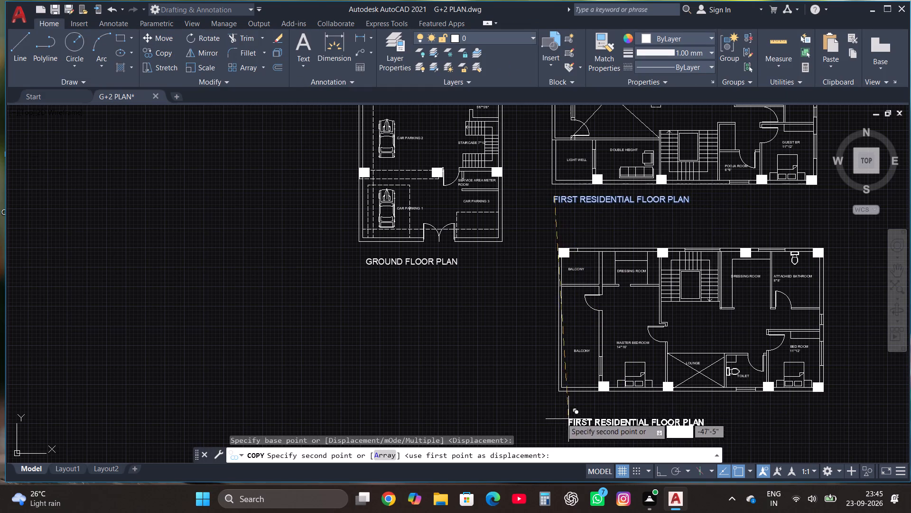
pyautogui.click(561, 409)
# Change the copied title below the lower plan to SECOND RESIDENTIAL FLOOR PLAN.
pyautogui.click(572, 416)
pyautogui.rightClick(572, 416)
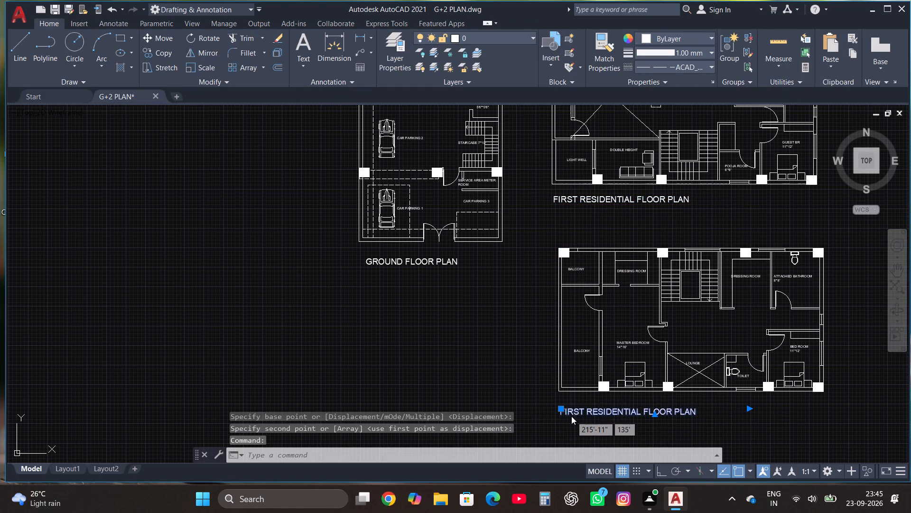
pyautogui.click(628, 129)
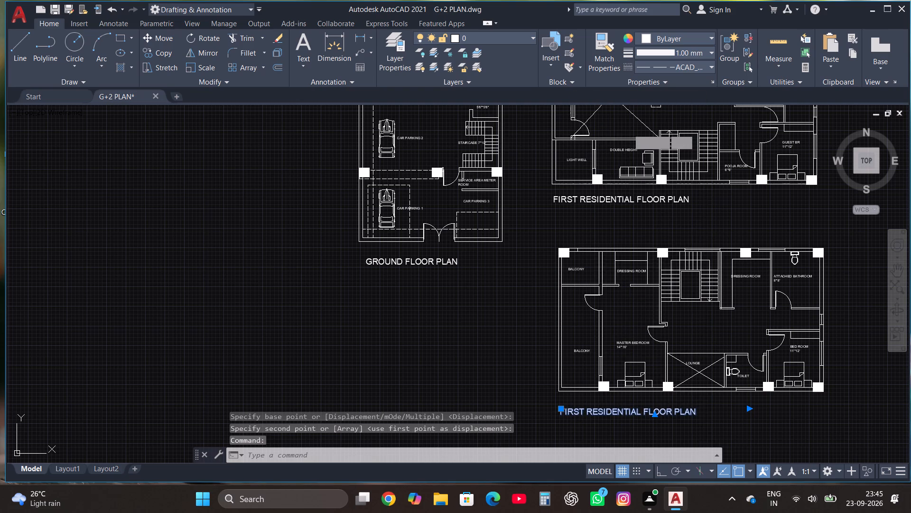
pyautogui.click(584, 407)
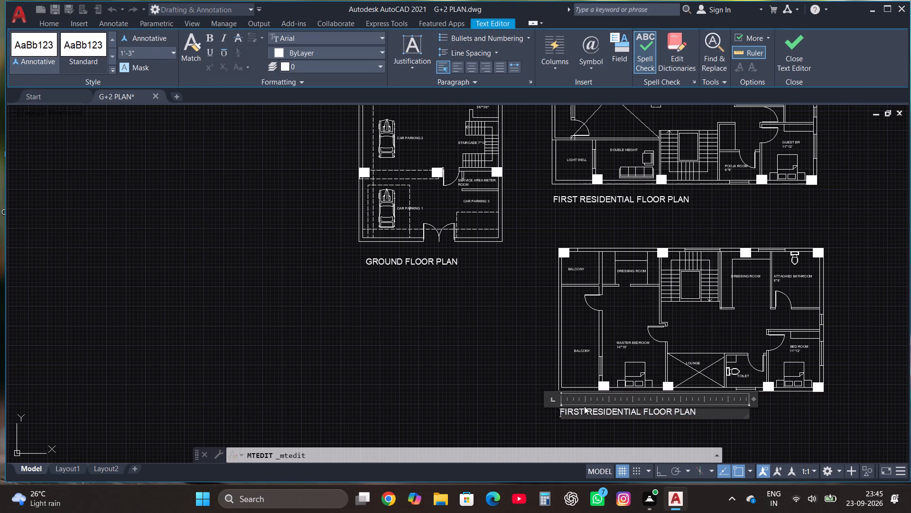
pyautogui.click(584, 408)
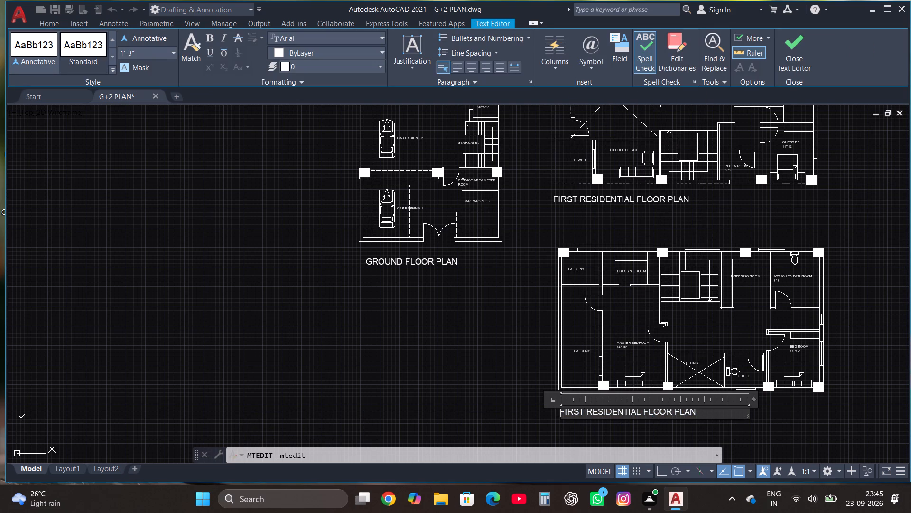
pyautogui.click(584, 409)
pyautogui.press('BackSpace')
pyautogui.press('BackSpace')
pyautogui.press('BackSpace')
pyautogui.press('BackSpace')
pyautogui.press('BackSpace')
pyautogui.press('BackSpace')
pyautogui.press('BackSpace')
pyautogui.press('BackSpace')
pyautogui.press('BackSpace')
pyautogui.press('BackSpace')
pyautogui.press('BackSpace')
pyautogui.press('BackSpace')
pyautogui.press('BackSpace')
pyautogui.press('BackSpace')
pyautogui.press('BackSpace')
pyautogui.press('BackSpace')
pyautogui.press('BackSpace')
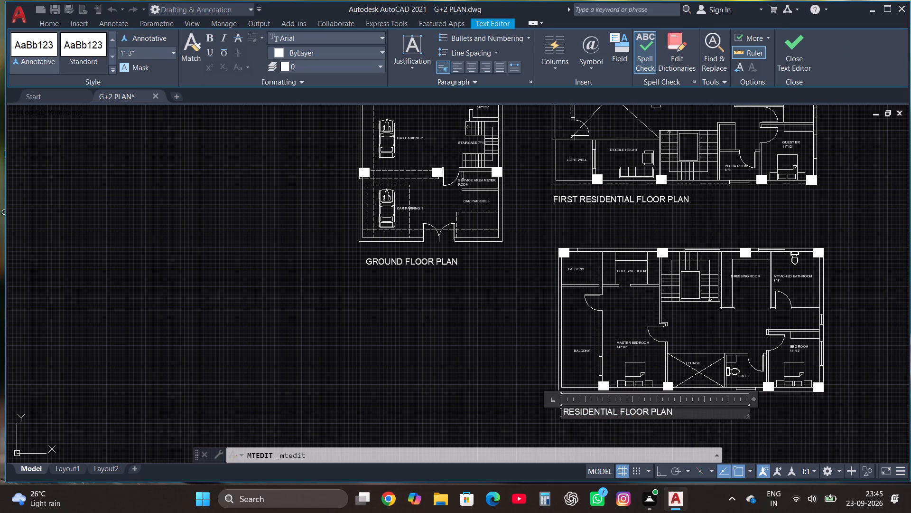
pyautogui.write('SECOND')
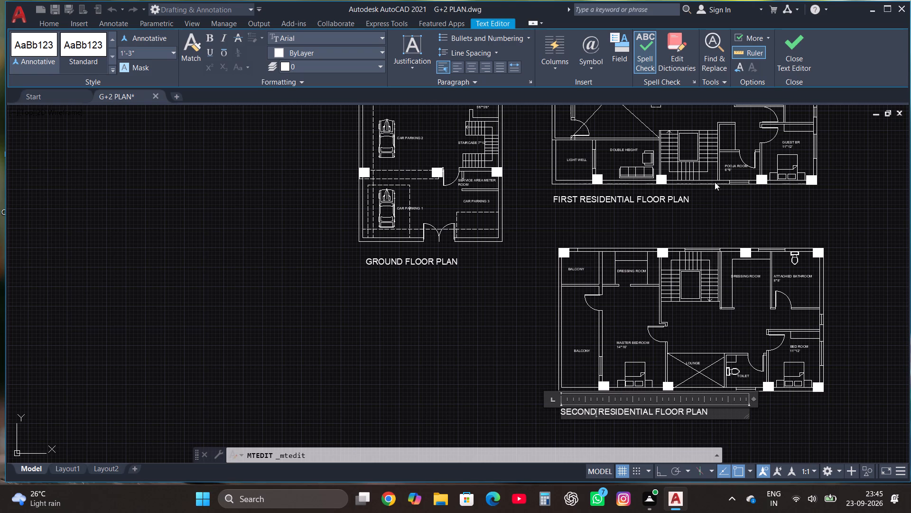
pyautogui.click(790, 50)
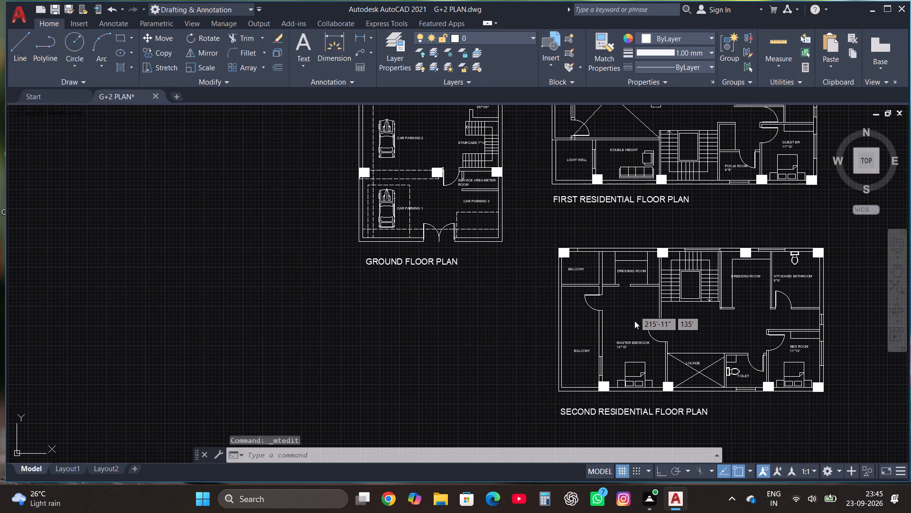
# Examine the overall layout of the three titled floor plans and the first residential plan's rooms.
pyautogui.scroll(-2, 636, 322)
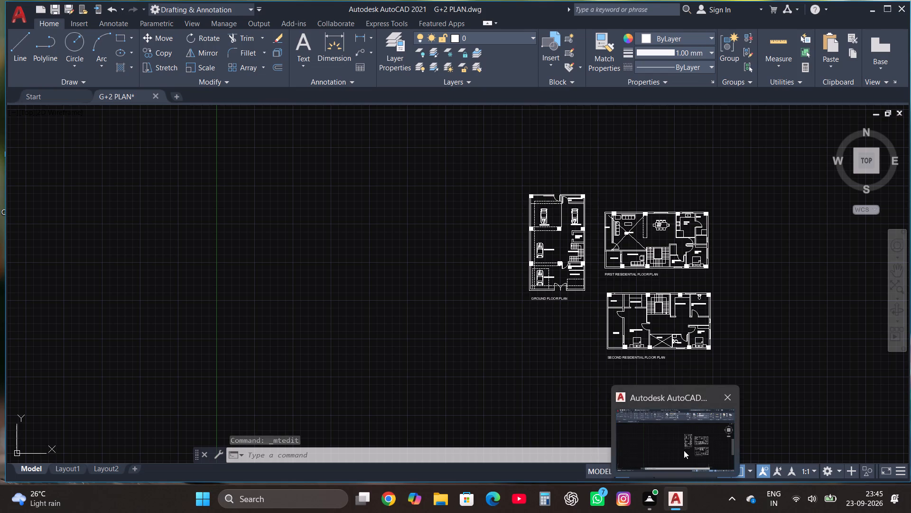
pyautogui.click(685, 446)
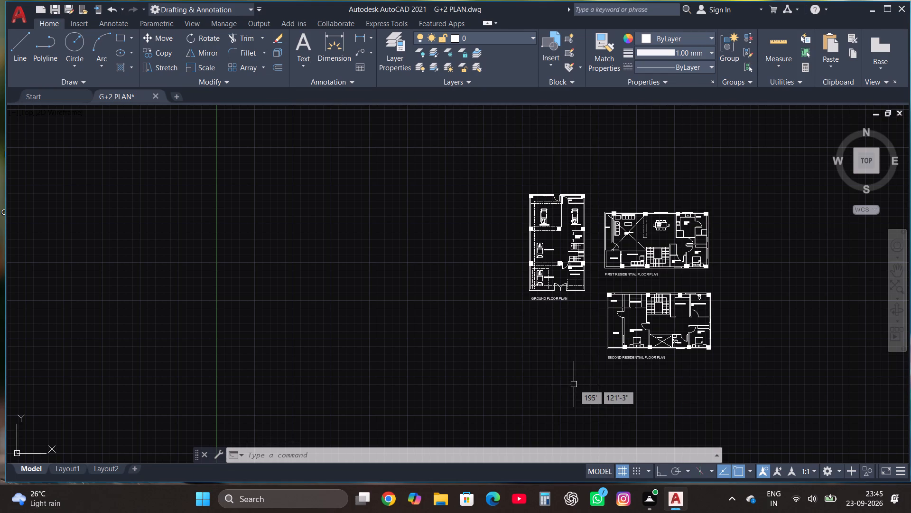
pyautogui.scroll(-1, 574, 384)
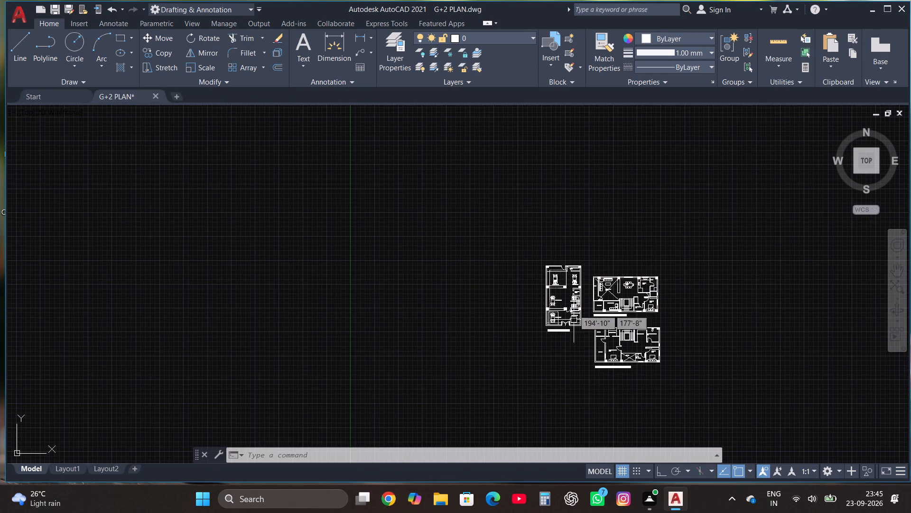
pyautogui.scroll(3, 578, 248)
pyautogui.scroll(-1, 513, 293)
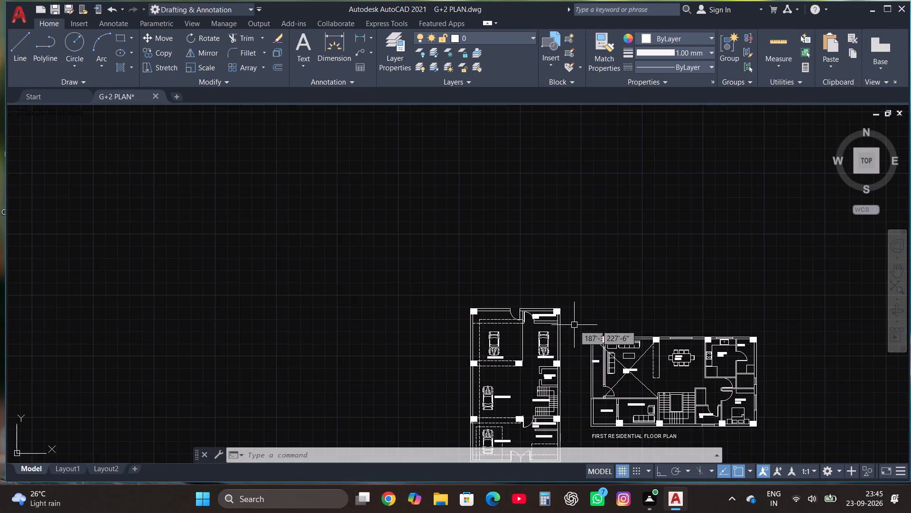
pyautogui.scroll(1, 676, 375)
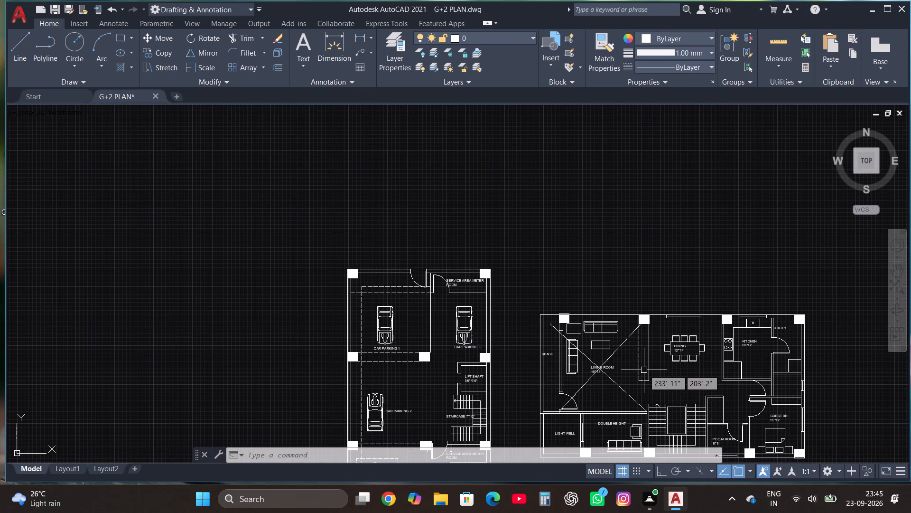
pyautogui.scroll(-1, 644, 370)
pyautogui.scroll(2, 719, 372)
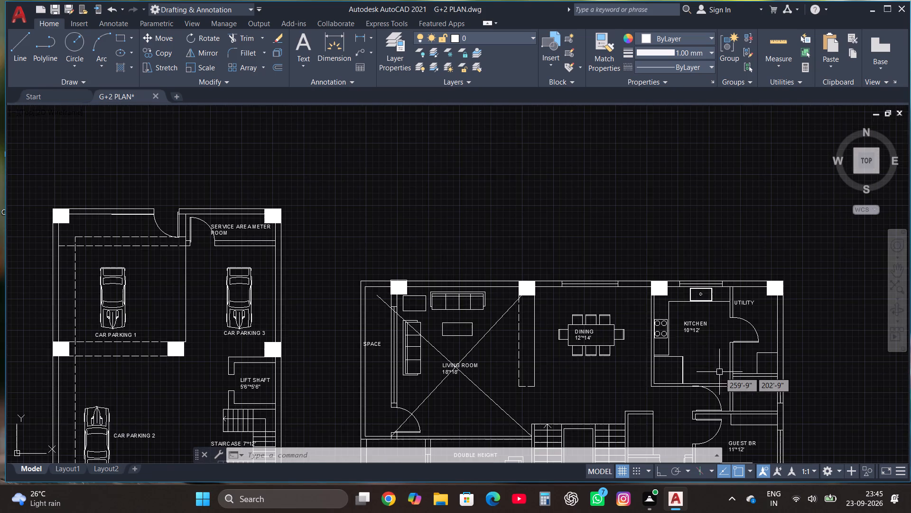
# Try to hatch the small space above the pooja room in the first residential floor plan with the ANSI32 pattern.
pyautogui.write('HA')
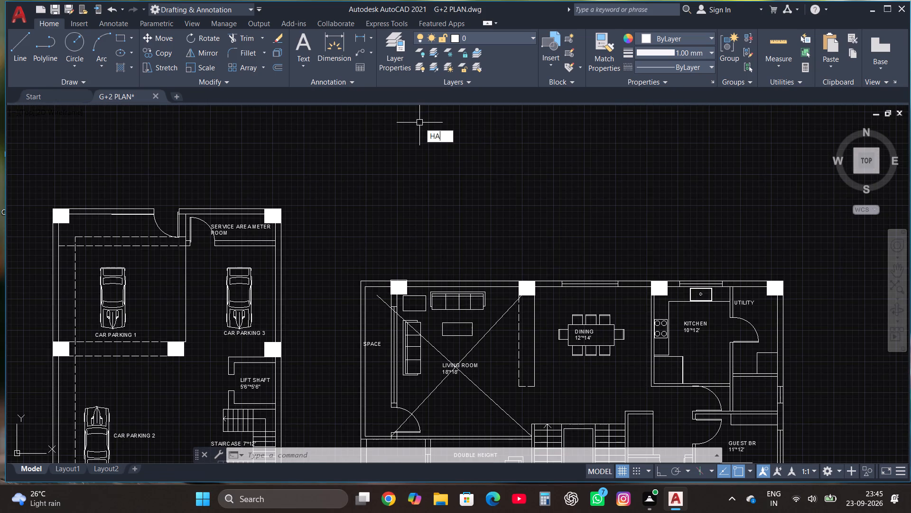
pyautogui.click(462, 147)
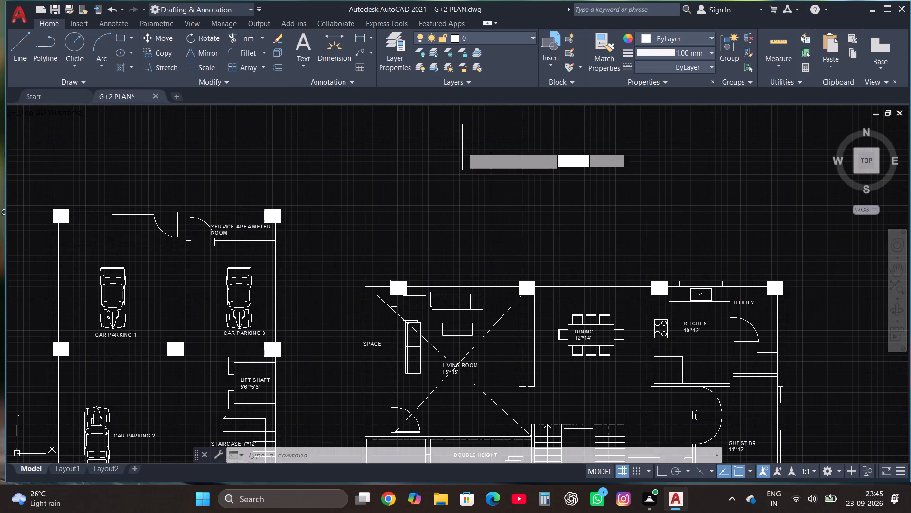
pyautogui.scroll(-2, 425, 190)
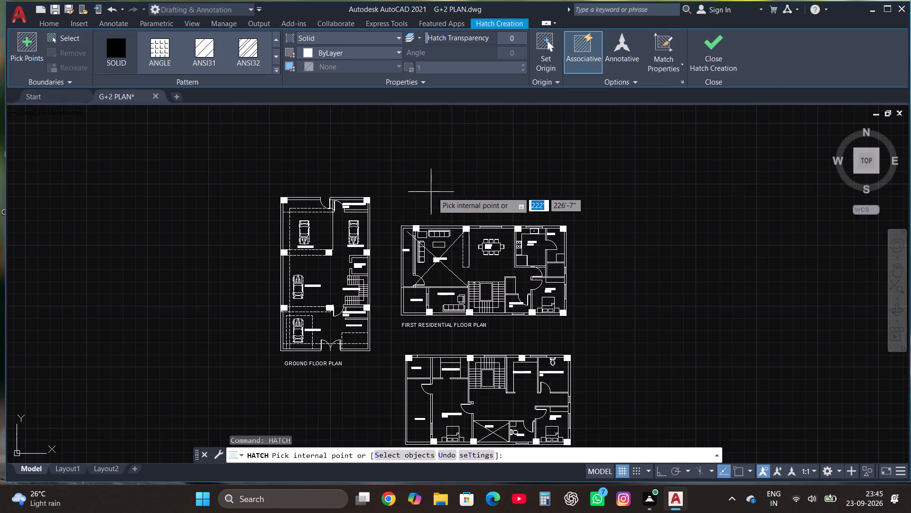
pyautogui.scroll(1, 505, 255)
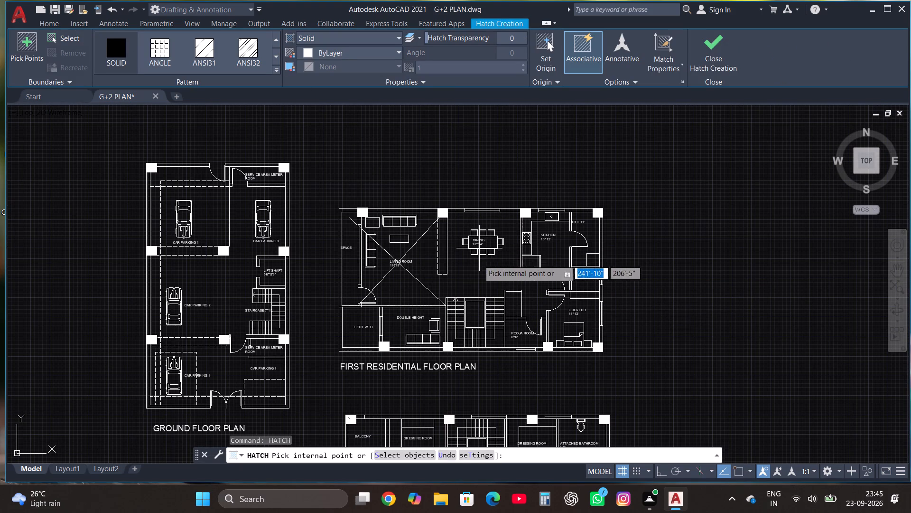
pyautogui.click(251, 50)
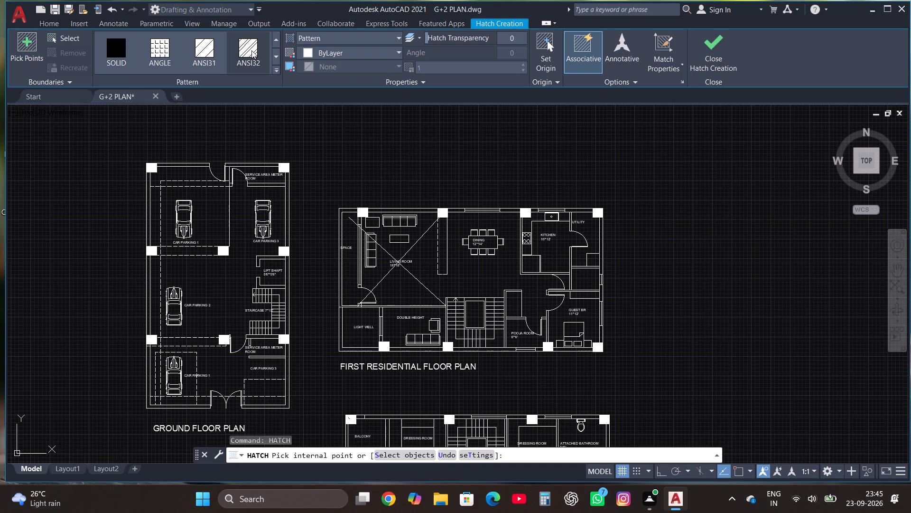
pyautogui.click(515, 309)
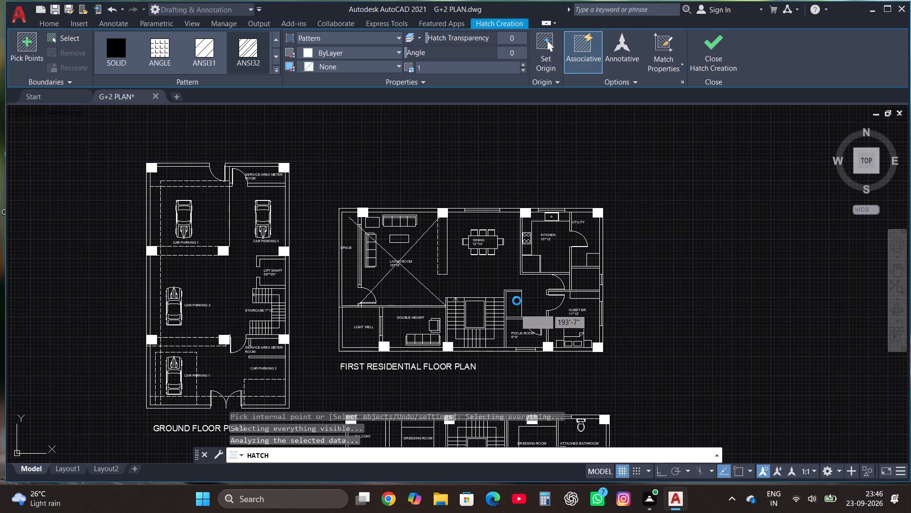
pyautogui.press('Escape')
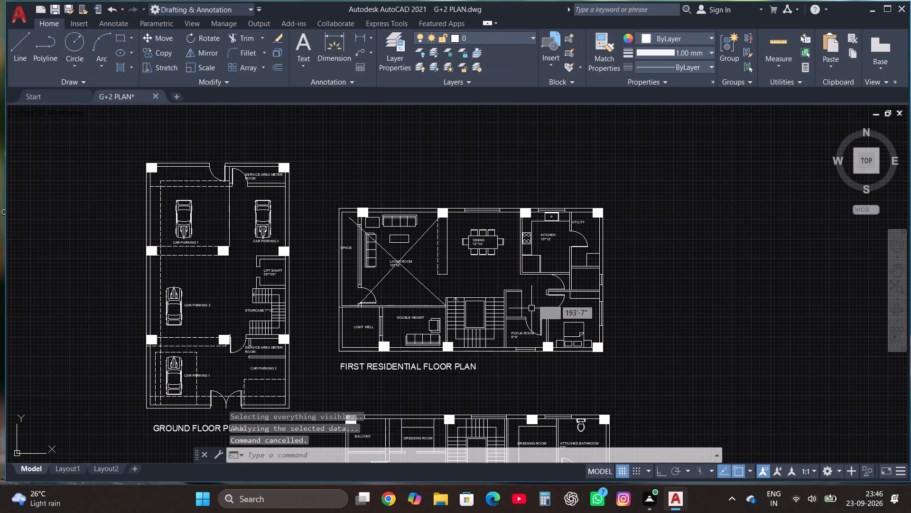
# Save the G+2 PLAN drawing.
pyautogui.hotkey('ctrl', 's')
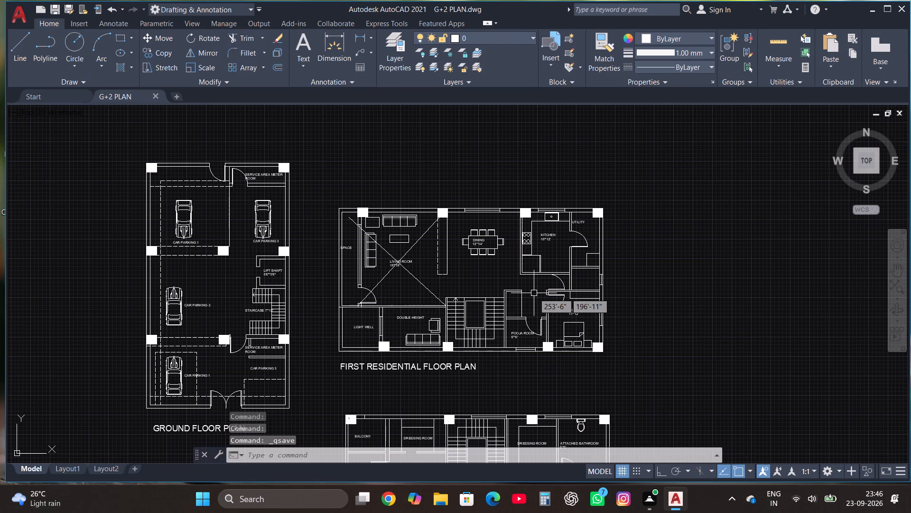
# Hatch the space above the pooja room and the storage strips in the second floor's two dressing rooms and bedroom with ANSI32.
pyautogui.write('HA')
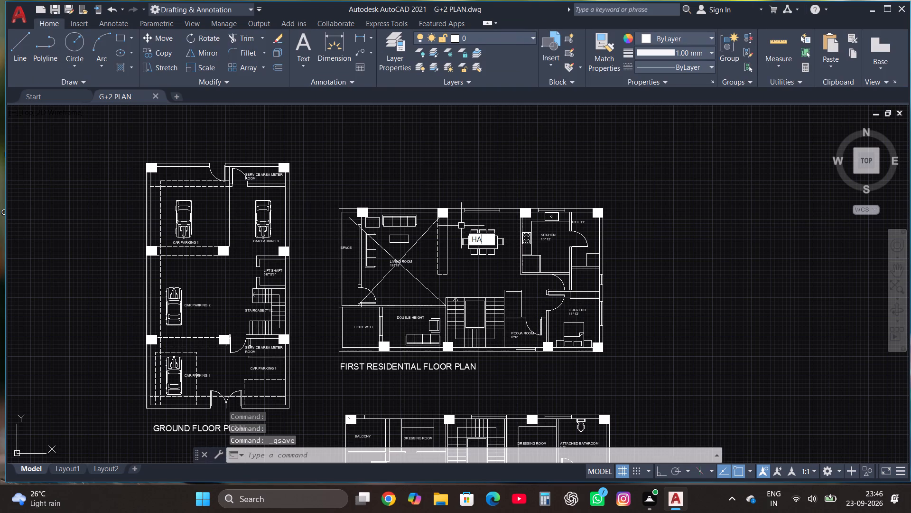
pyautogui.click(501, 253)
pyautogui.click(510, 304)
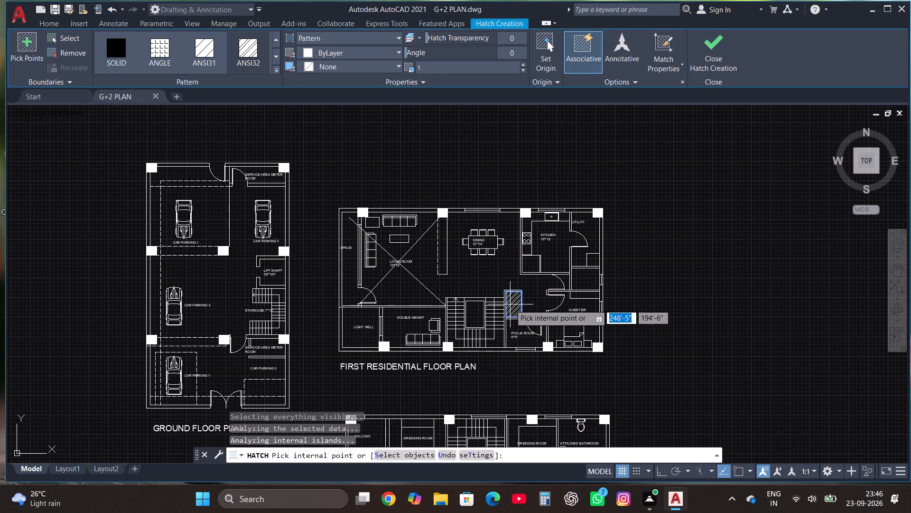
pyautogui.scroll(-2, 510, 304)
pyautogui.scroll(3, 511, 357)
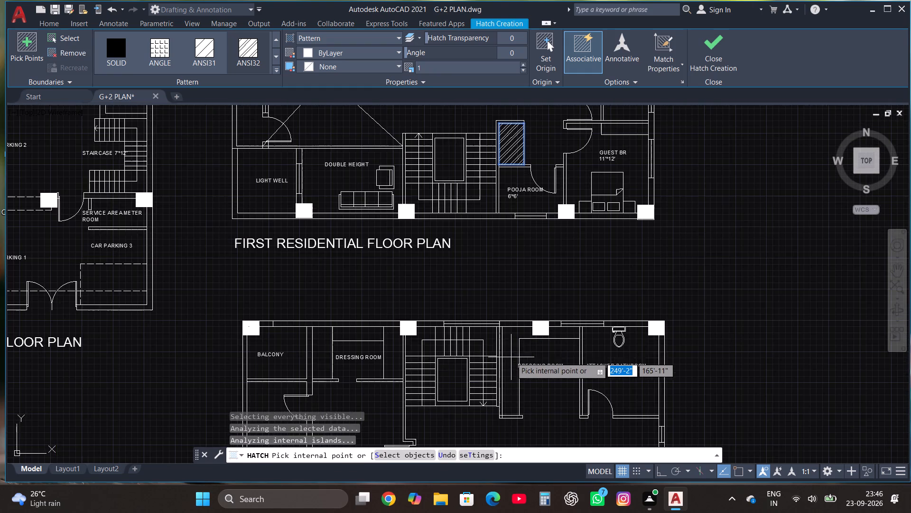
pyautogui.click(511, 343)
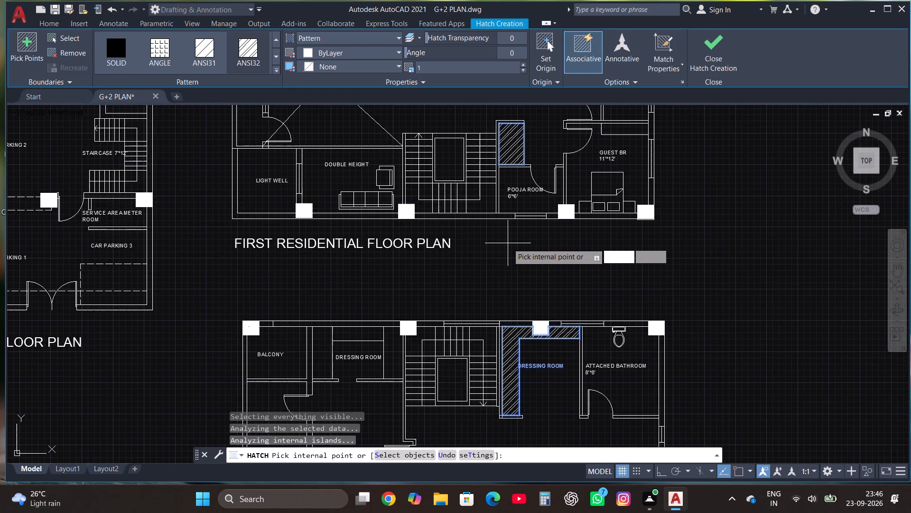
pyautogui.click(394, 346)
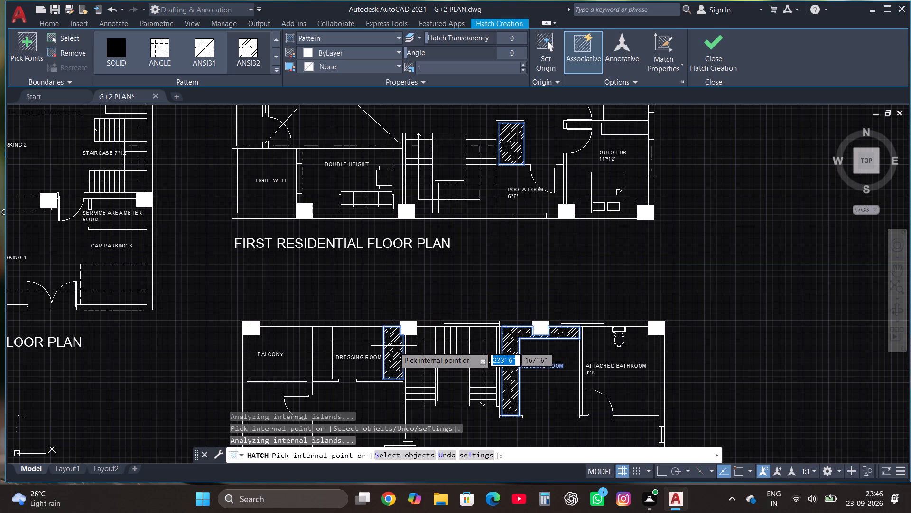
pyautogui.scroll(-2, 474, 358)
pyautogui.scroll(3, 511, 394)
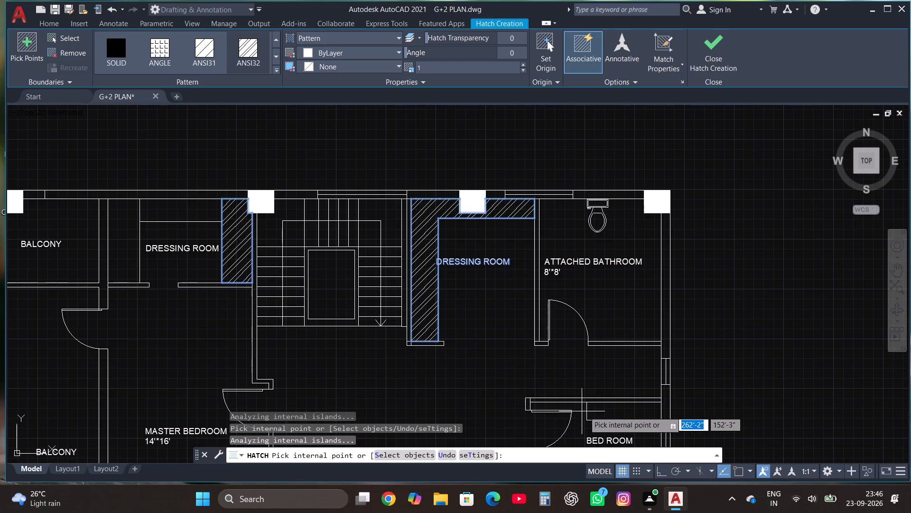
pyautogui.click(596, 409)
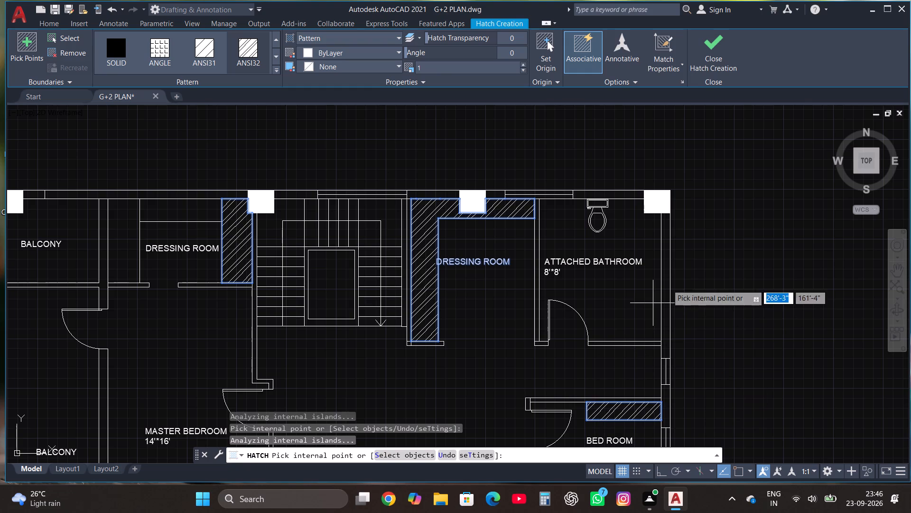
pyautogui.click(701, 41)
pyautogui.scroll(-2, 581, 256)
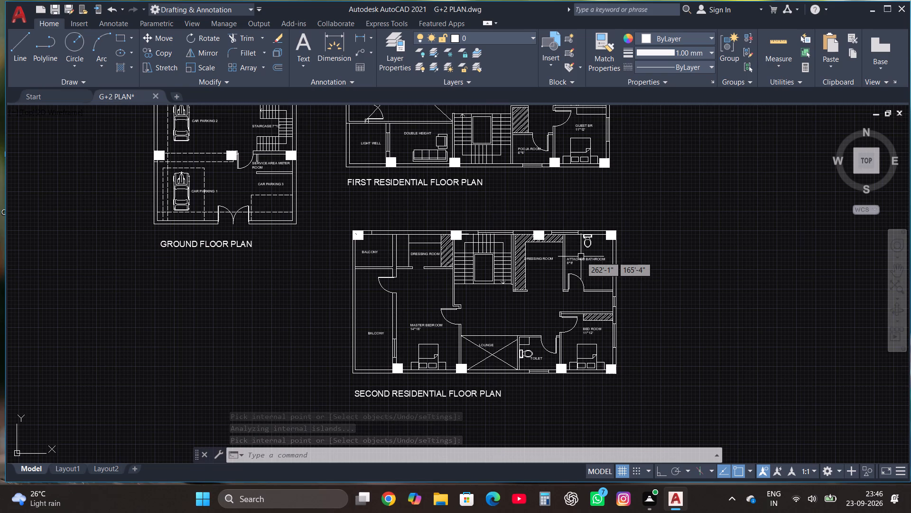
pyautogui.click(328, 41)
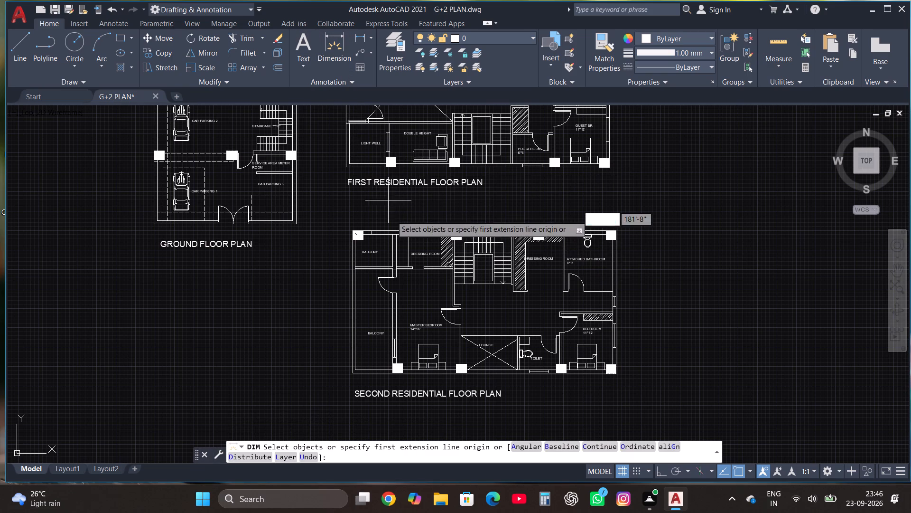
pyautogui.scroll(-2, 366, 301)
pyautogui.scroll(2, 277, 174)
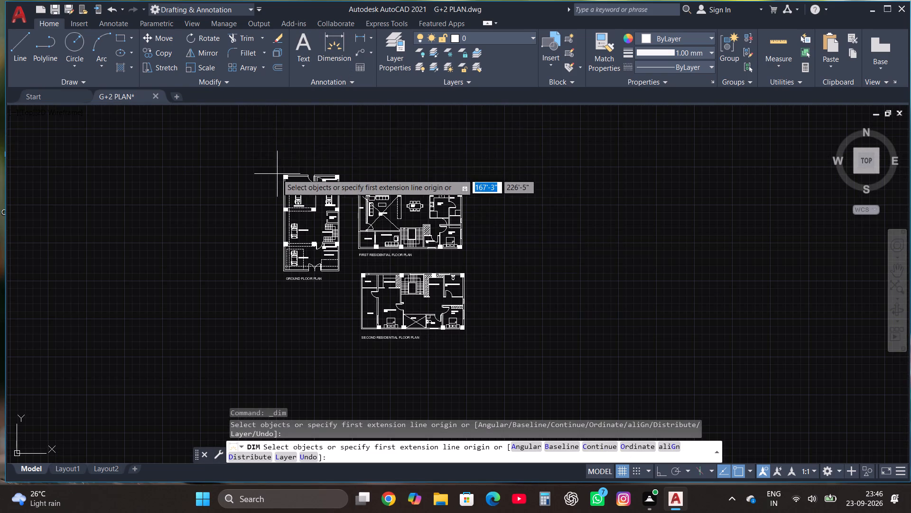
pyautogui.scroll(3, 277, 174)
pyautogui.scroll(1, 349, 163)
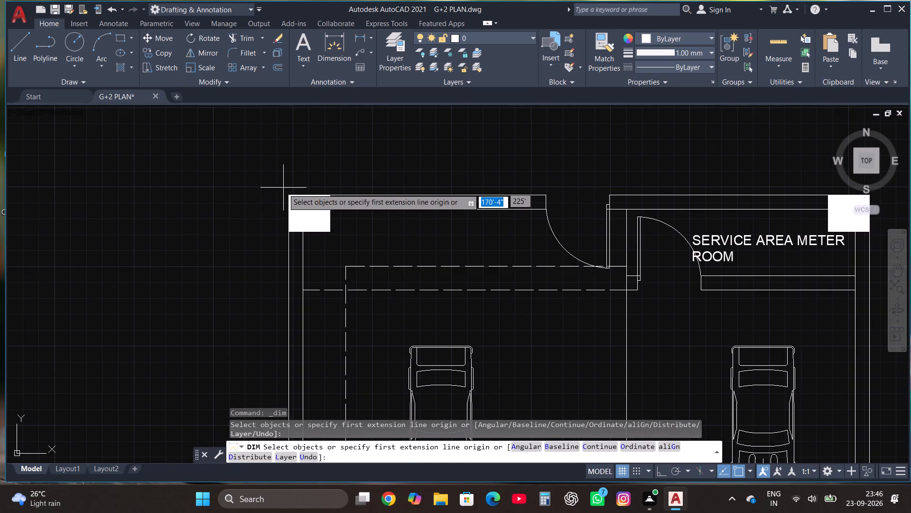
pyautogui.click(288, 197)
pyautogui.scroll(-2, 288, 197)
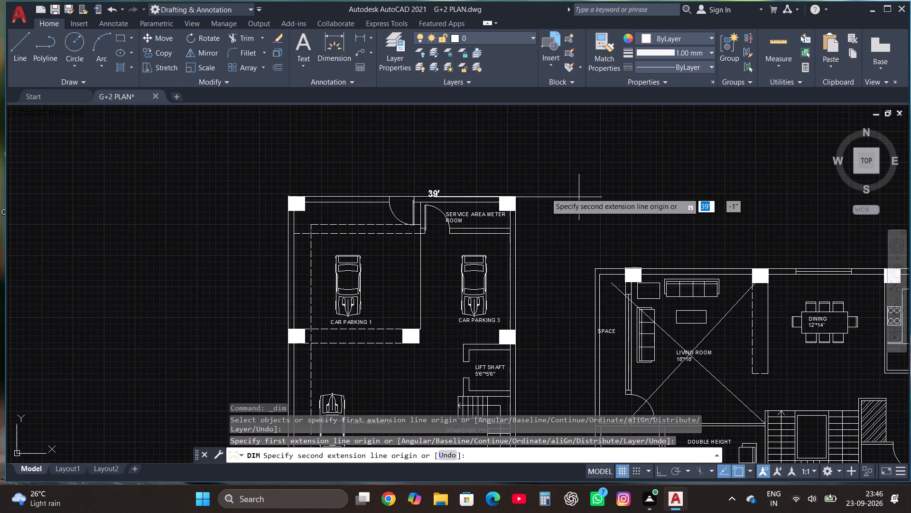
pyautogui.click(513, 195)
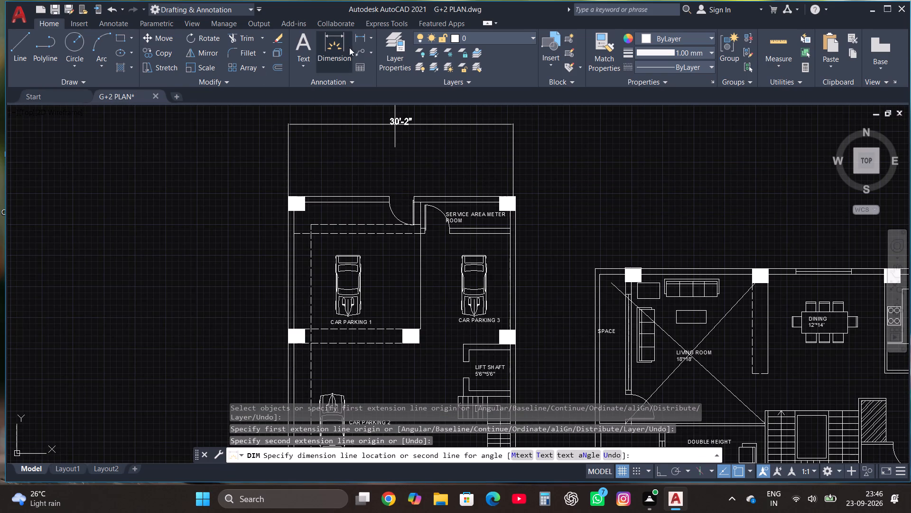
# Dimension the ground floor plan's overall width between its outer top corners, placing the dimension line just above the plan.
pyautogui.click(337, 44)
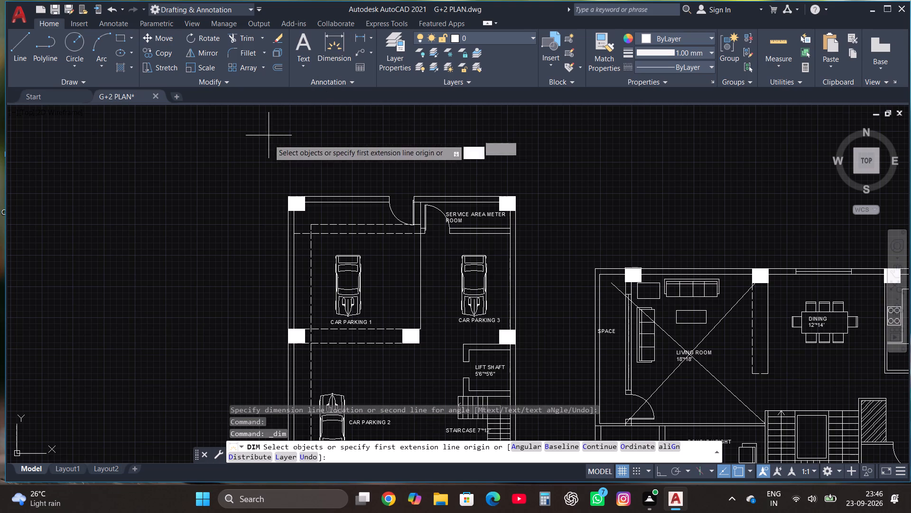
pyautogui.click(288, 194)
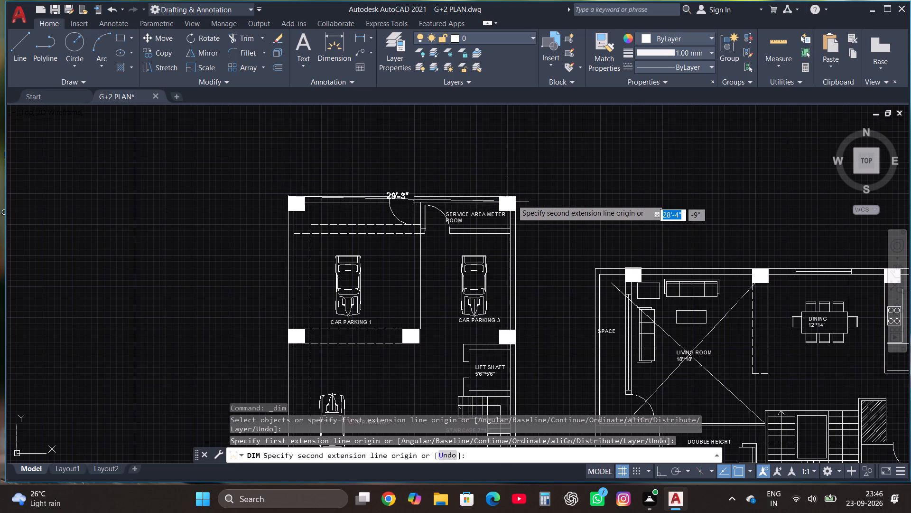
pyautogui.click(518, 195)
pyautogui.click(506, 164)
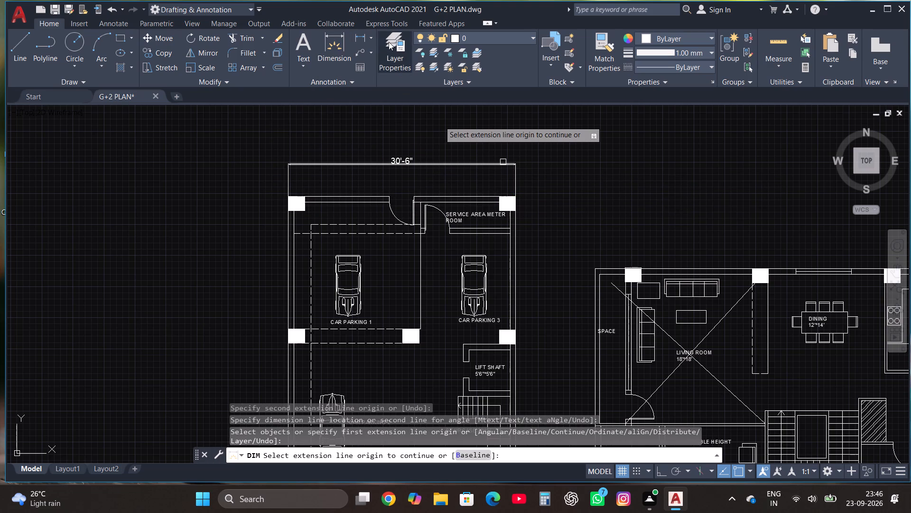
# Dimension the ground floor plan's overall length along its left outer wall, placing the dimension line outside the wall.
pyautogui.click(337, 43)
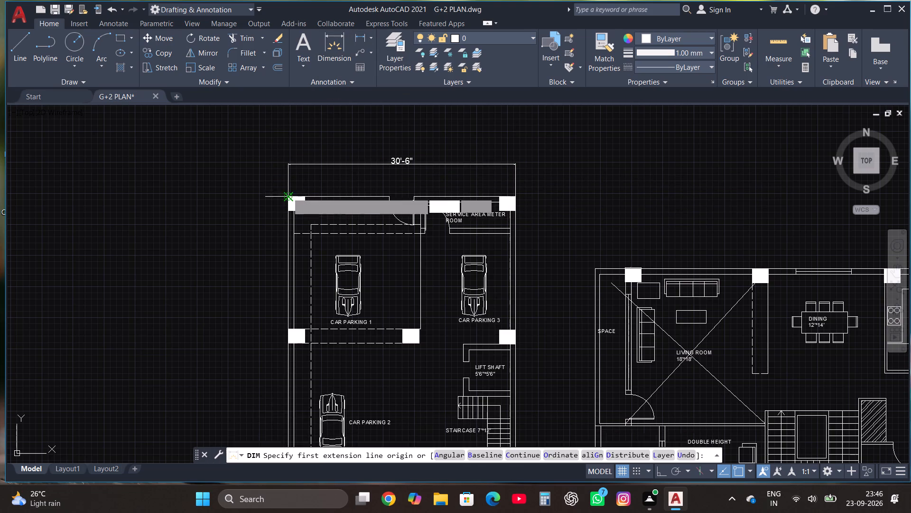
pyautogui.click(288, 193)
pyautogui.scroll(-4, 307, 174)
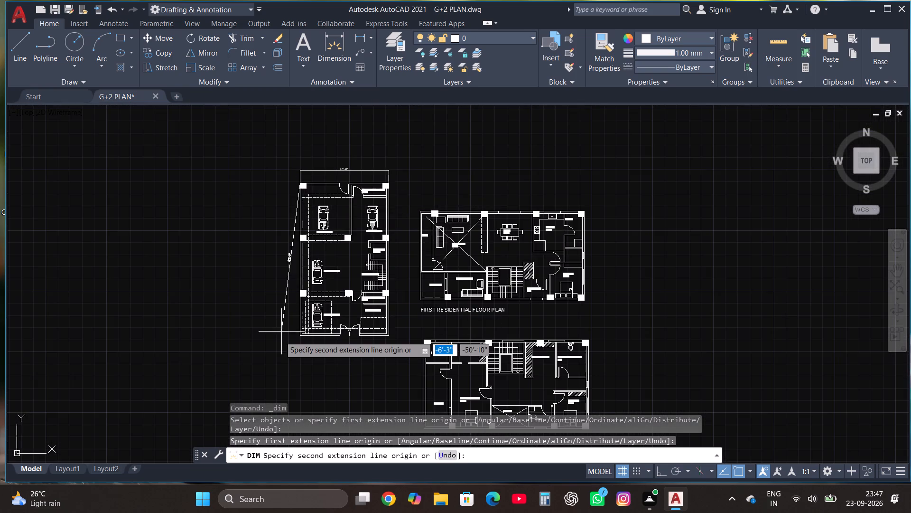
pyautogui.scroll(3, 280, 336)
pyautogui.click(352, 336)
pyautogui.scroll(-3, 352, 335)
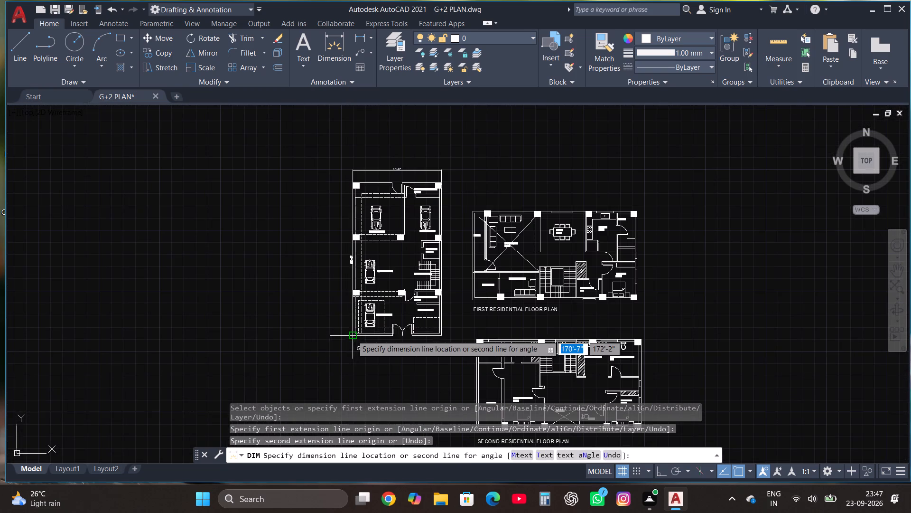
pyautogui.click(335, 328)
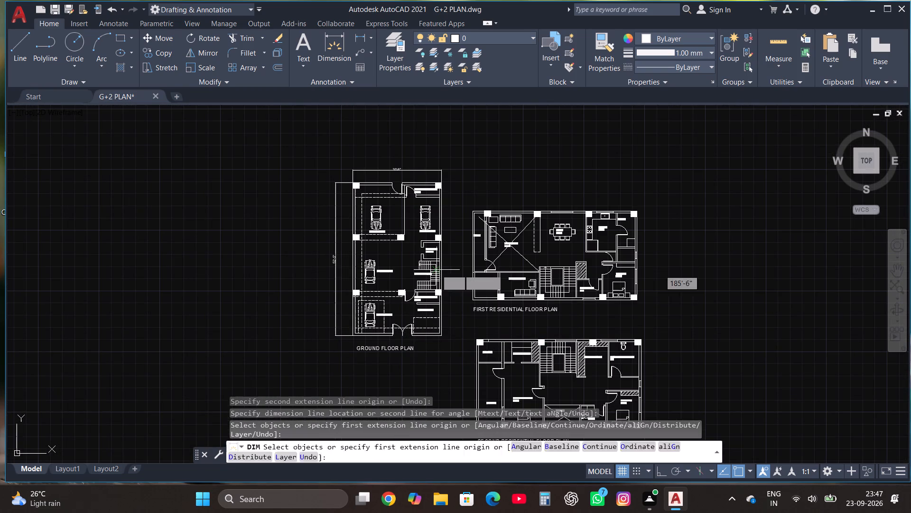
# Dimension the first residential floor plan's overall width along its upper outer wall, placing the dimension line above the plan.
pyautogui.click(334, 48)
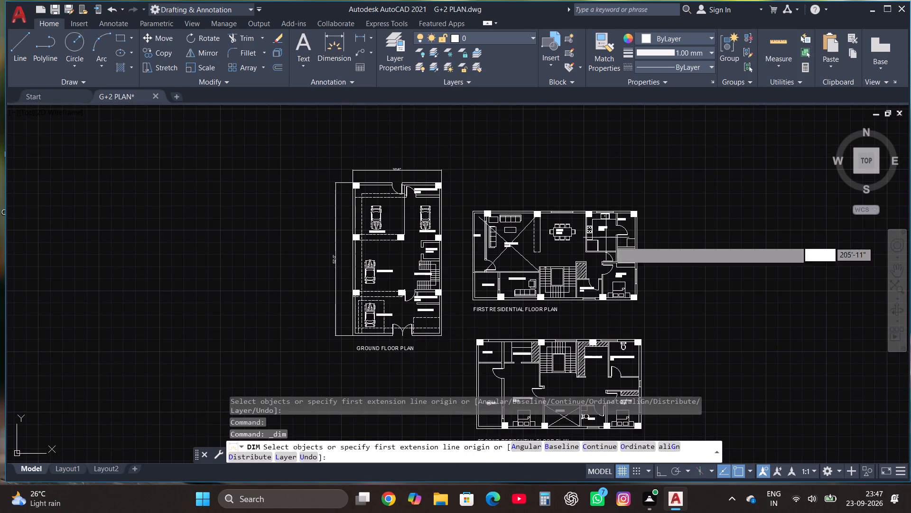
pyautogui.scroll(2, 582, 211)
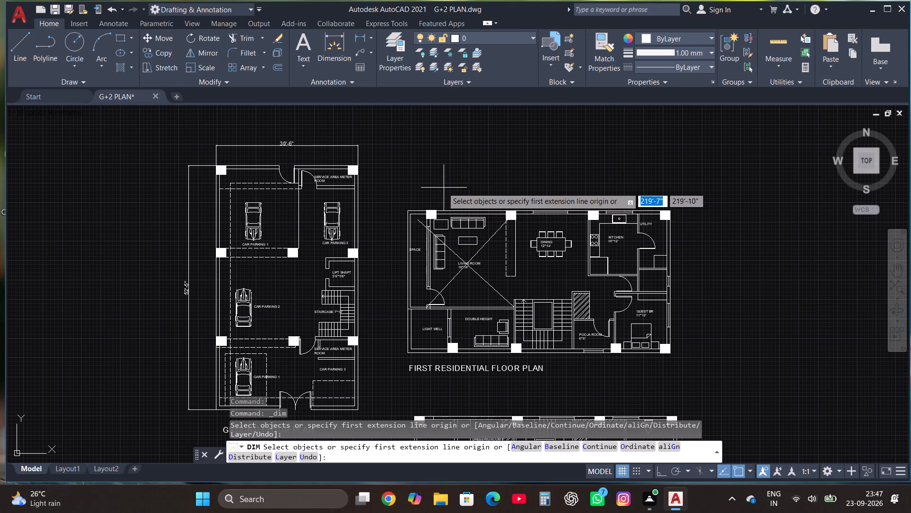
pyautogui.scroll(1, 442, 199)
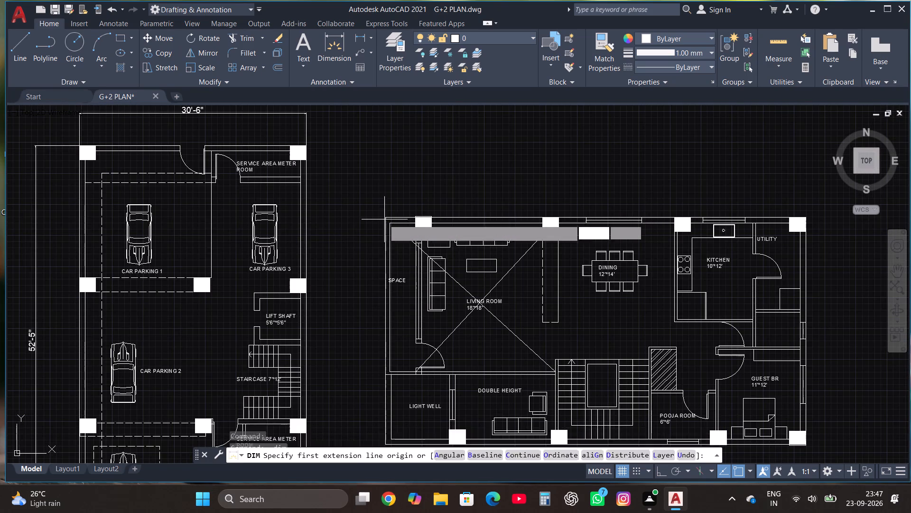
pyautogui.click(383, 219)
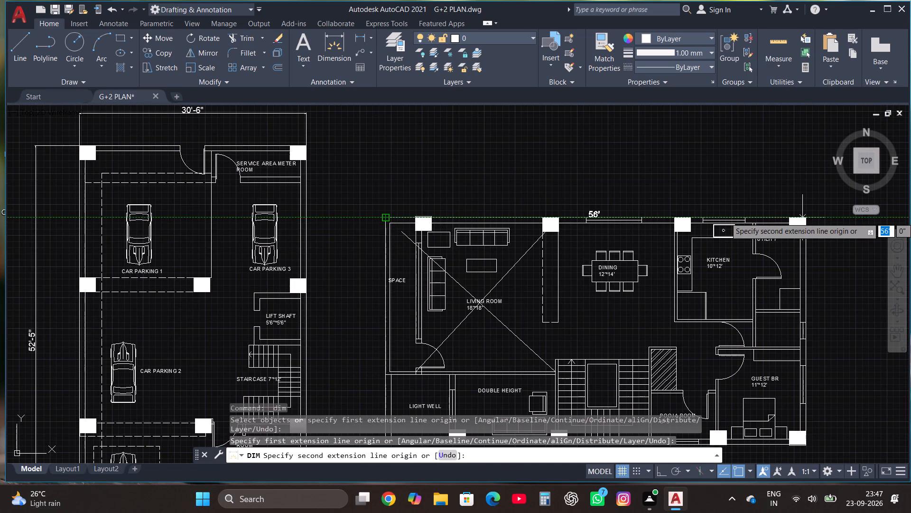
pyautogui.click(806, 219)
pyautogui.click(800, 194)
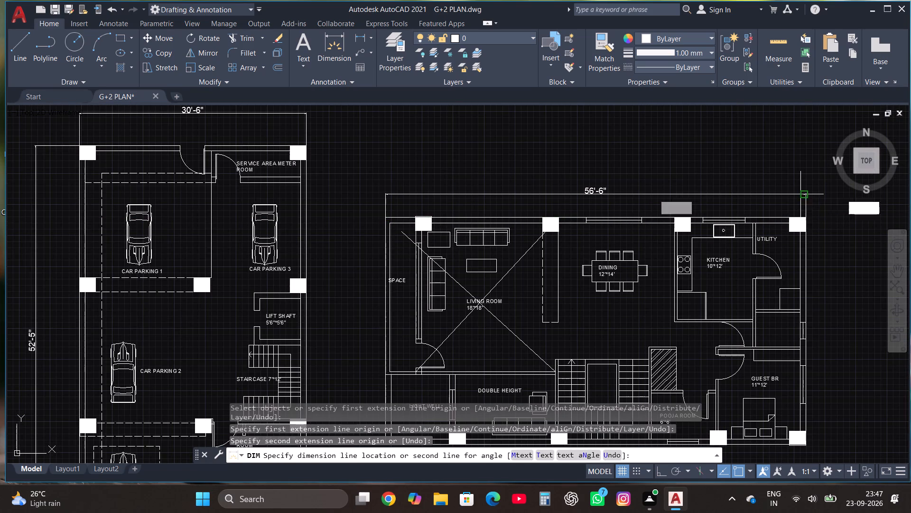
# Dimension the first residential floor plan's overall depth along its right outer wall, placing the dimension line outside the wall.
pyautogui.click(327, 47)
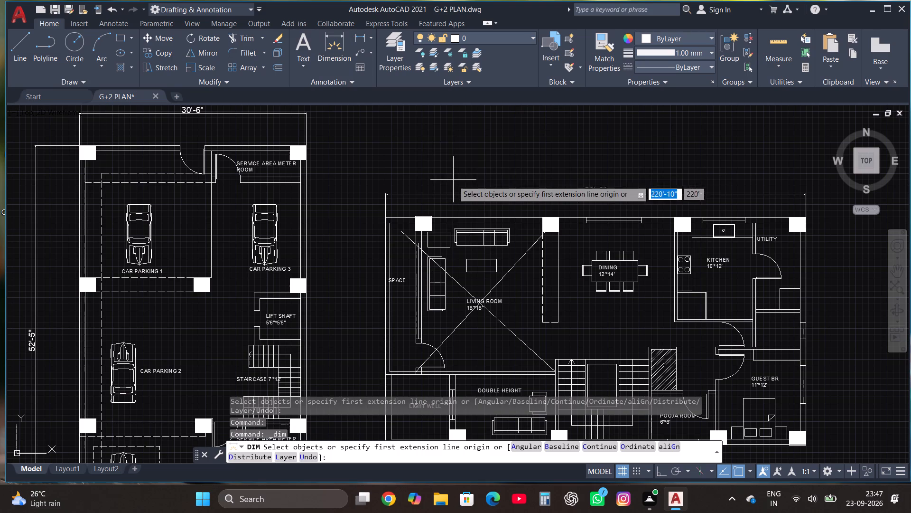
pyautogui.scroll(-2, 467, 221)
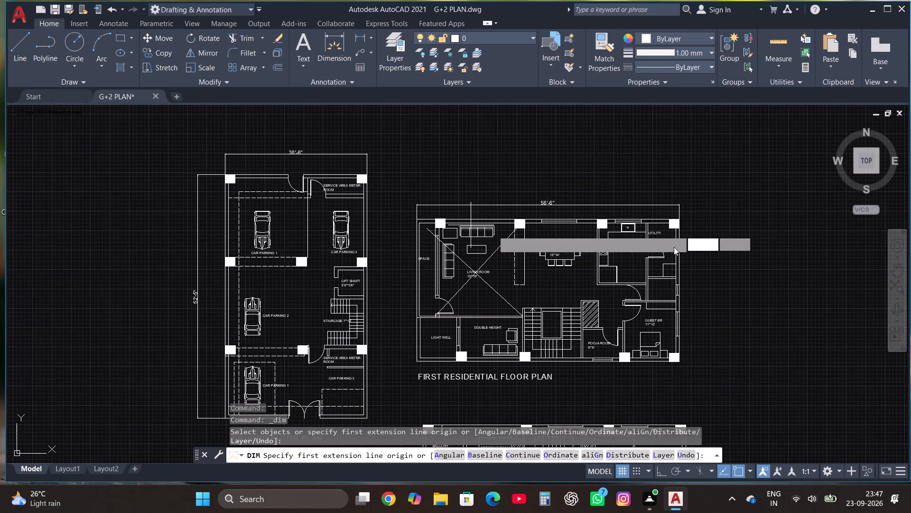
pyautogui.scroll(2, 675, 247)
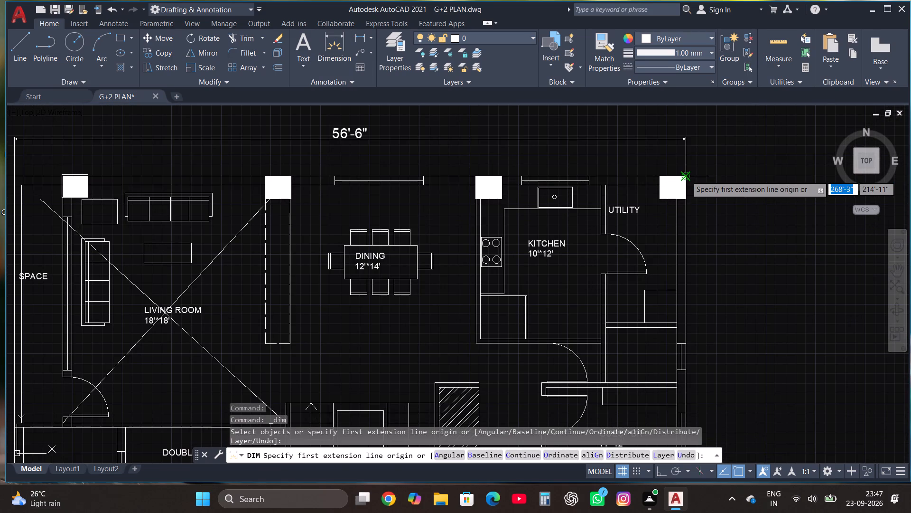
pyautogui.click(686, 176)
pyautogui.scroll(-2, 686, 176)
pyautogui.scroll(2, 683, 324)
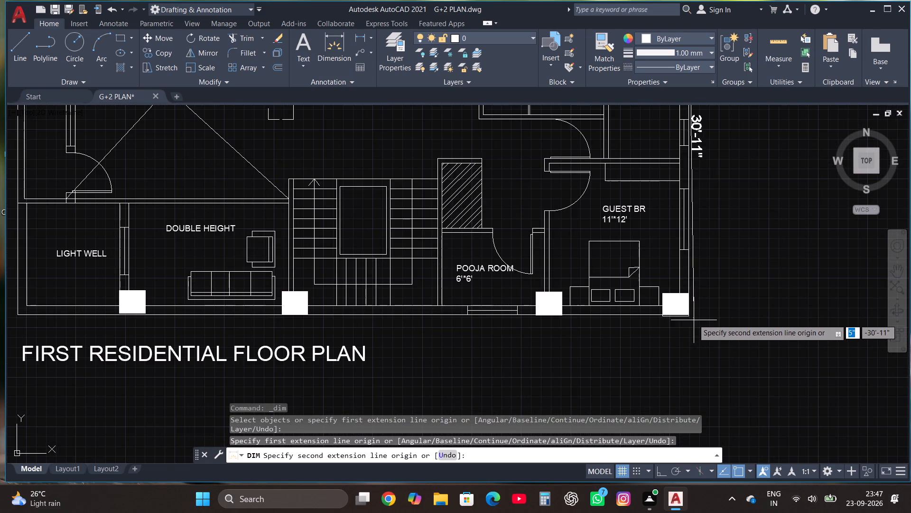
pyautogui.click(686, 313)
pyautogui.scroll(-1, 686, 313)
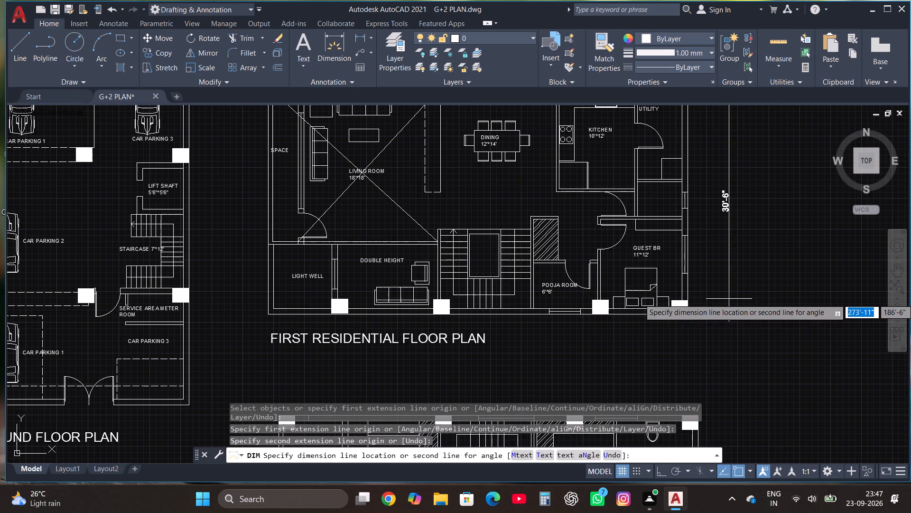
pyautogui.click(703, 303)
# Dimension the second residential floor plan's overall width along its upper outer wall, placing the dimension line above the plan.
pyautogui.scroll(-2, 593, 308)
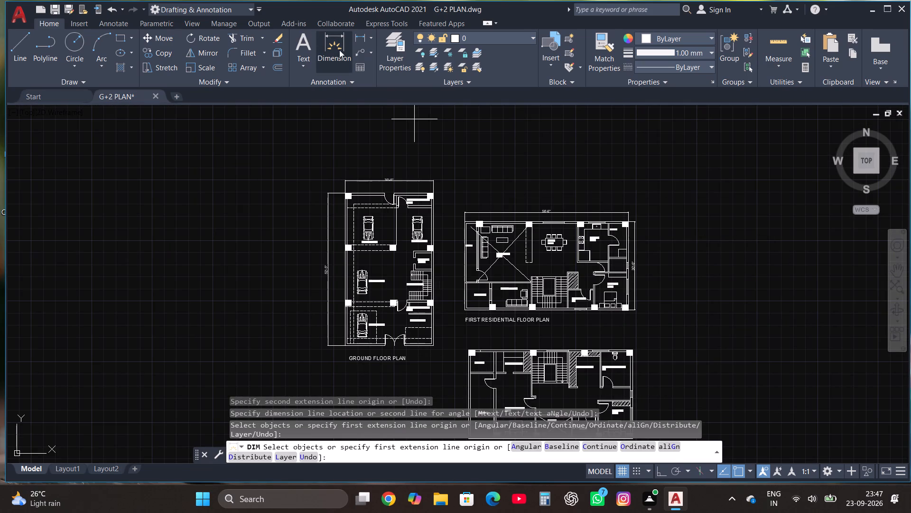
pyautogui.click(335, 49)
pyautogui.scroll(2, 492, 352)
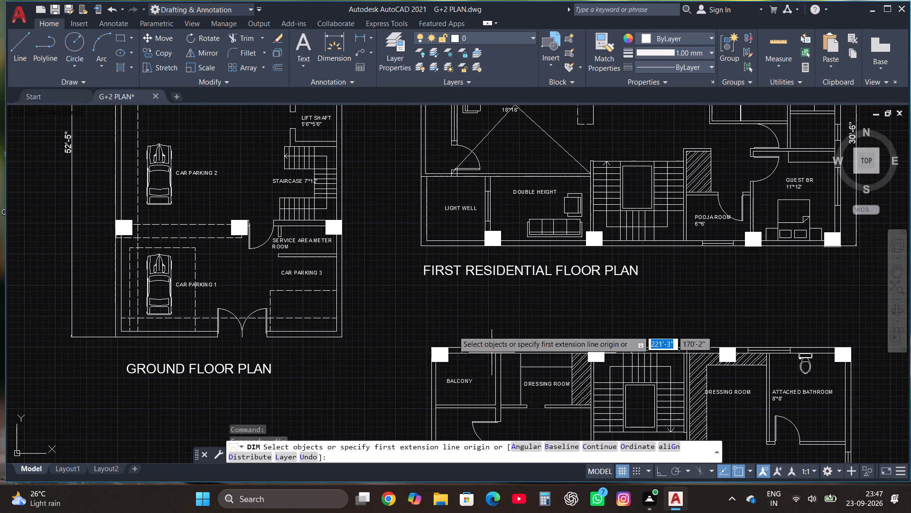
pyautogui.click(430, 346)
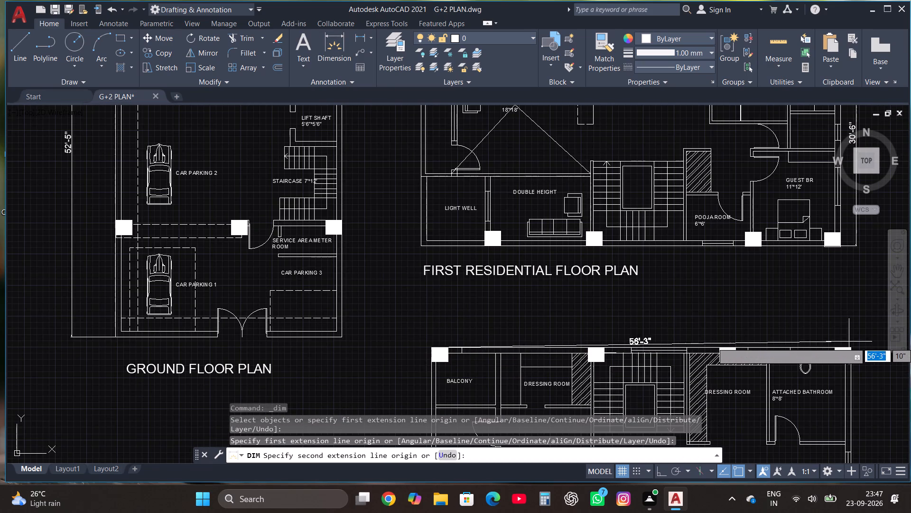
pyautogui.click(849, 345)
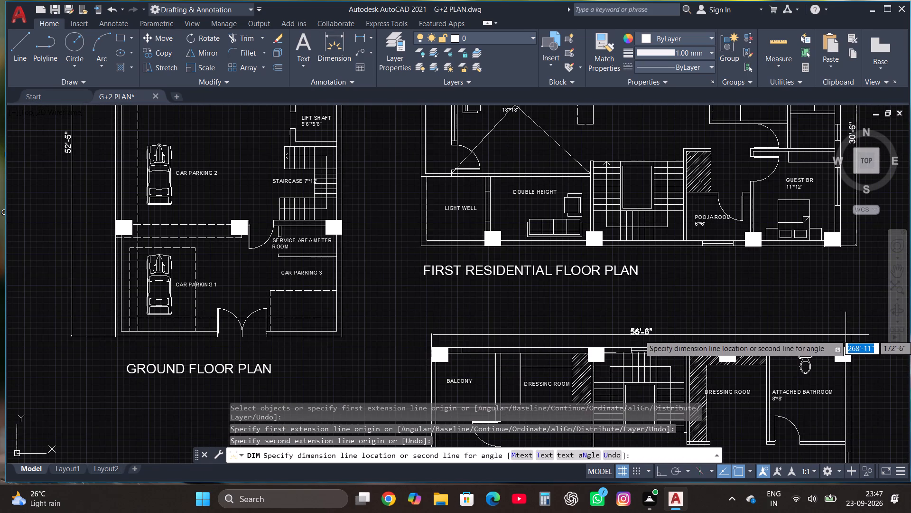
pyautogui.click(846, 335)
# Dimension the second residential floor plan's overall depth along its right outer wall, placing the dimension line outside the wall.
pyautogui.click(329, 42)
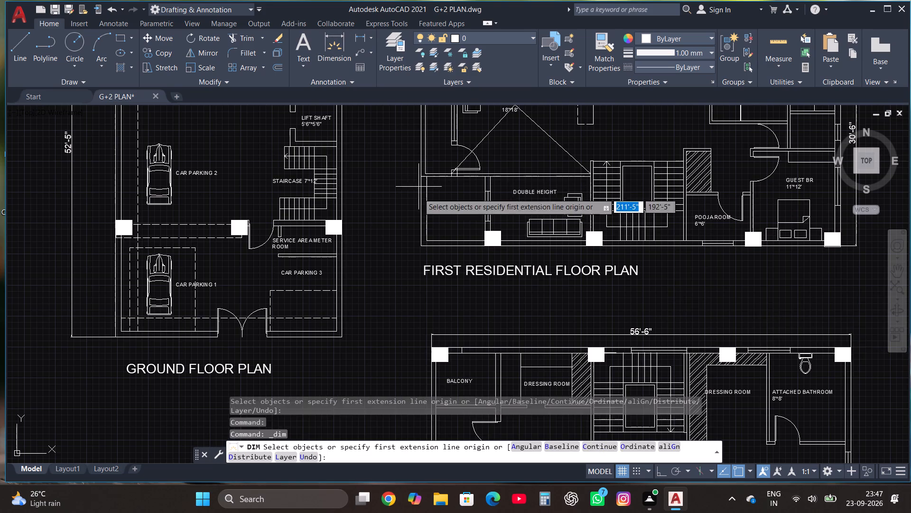
pyautogui.scroll(-2, 419, 211)
pyautogui.scroll(2, 604, 295)
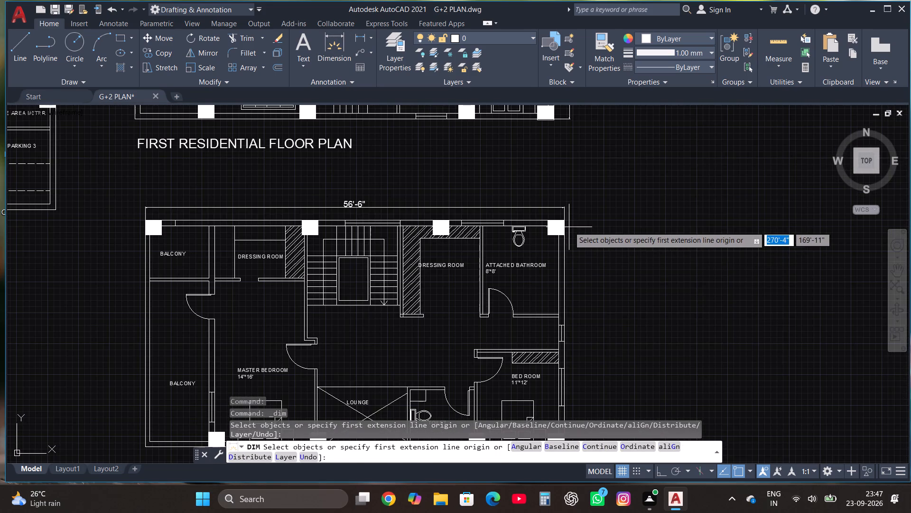
pyautogui.click(565, 220)
pyautogui.scroll(-1, 569, 320)
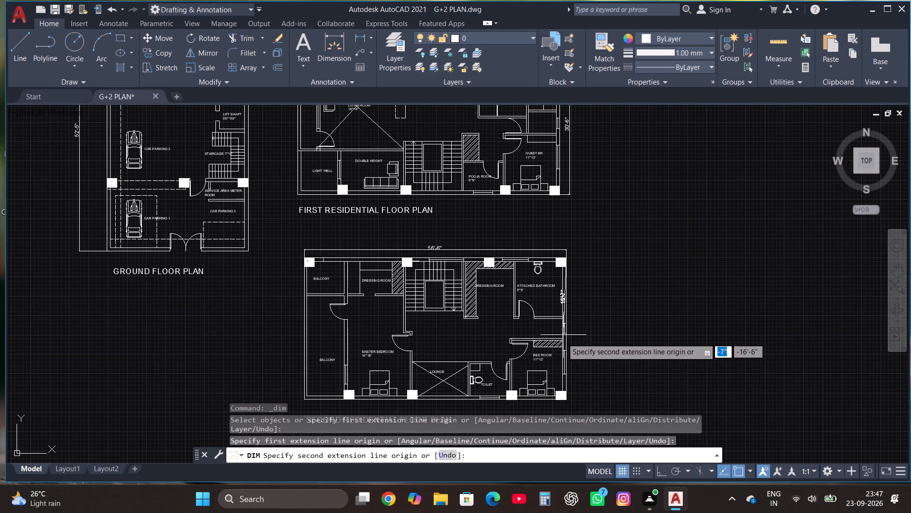
pyautogui.scroll(3, 567, 396)
pyautogui.scroll(-2, 579, 389)
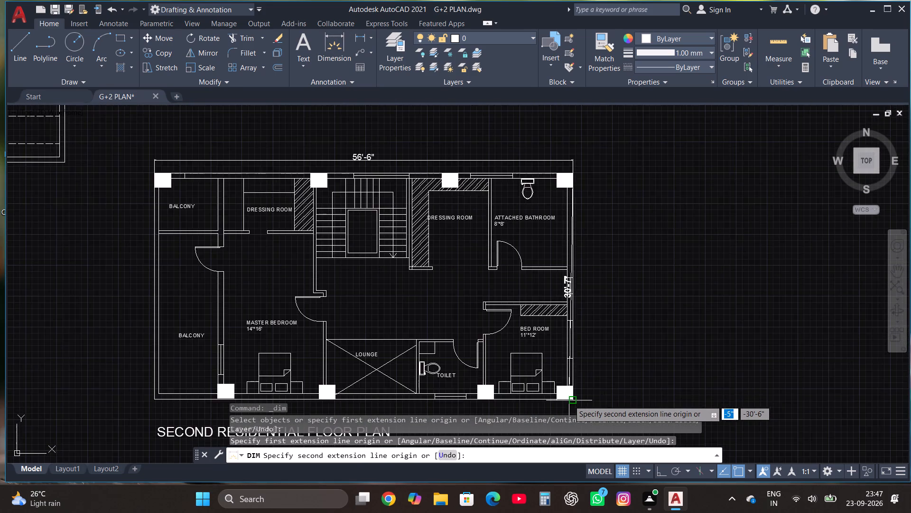
pyautogui.scroll(2, 569, 400)
pyautogui.click(570, 400)
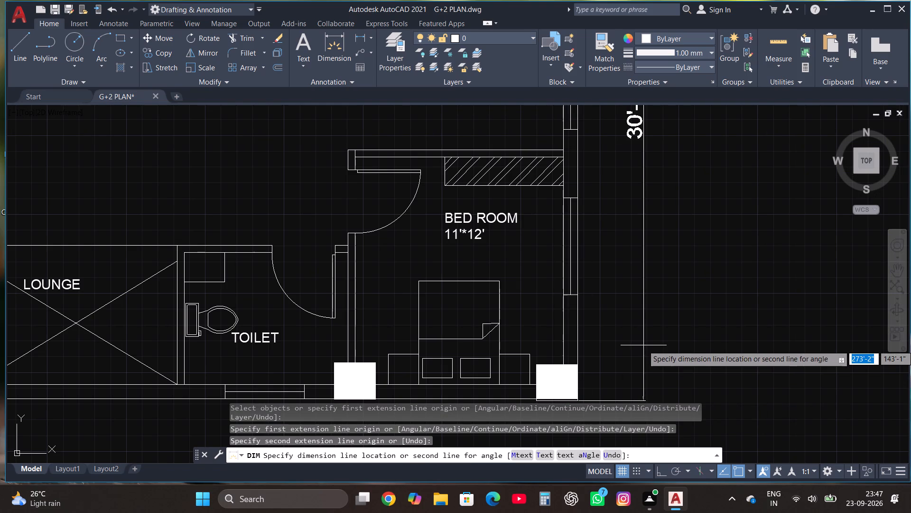
pyautogui.click(643, 344)
pyautogui.scroll(-3, 643, 344)
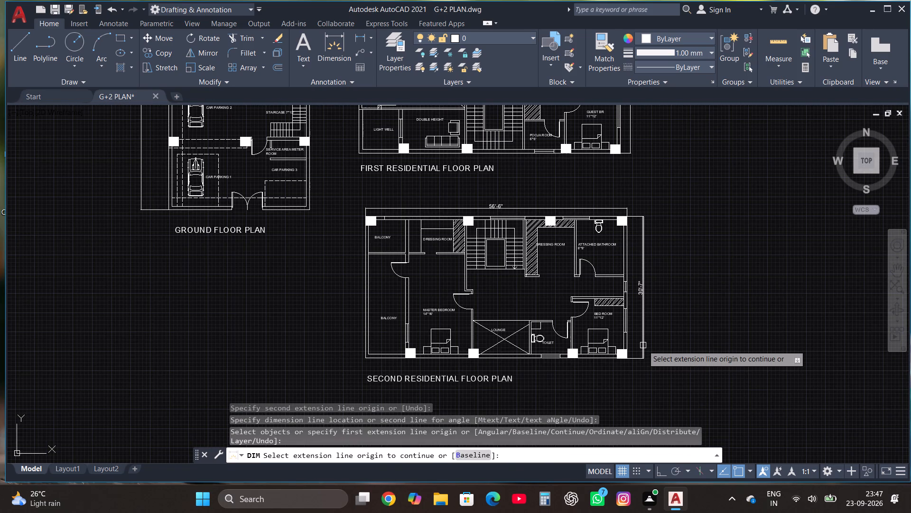
pyautogui.scroll(-1, 634, 338)
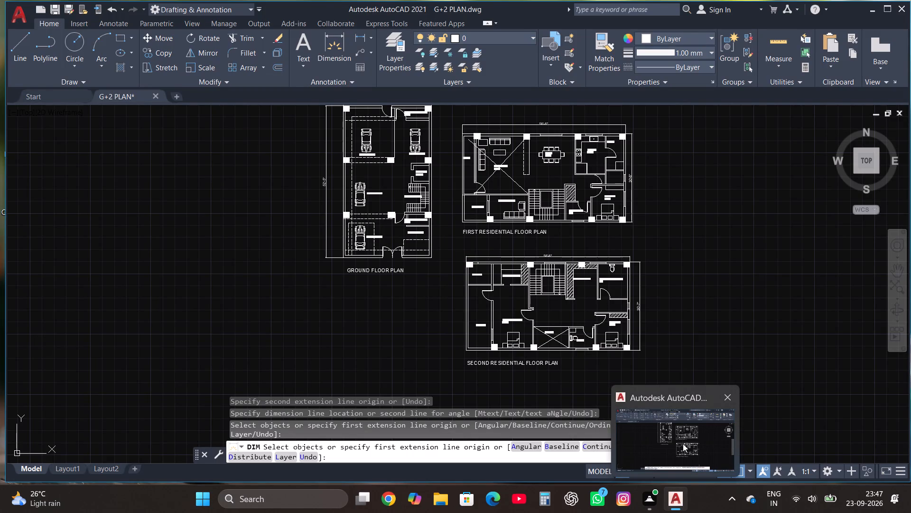
pyautogui.press('Escape')
# Move both residential floor plans together up and to the right, farther from the ground floor plan.
pyautogui.scroll(-1, 652, 370)
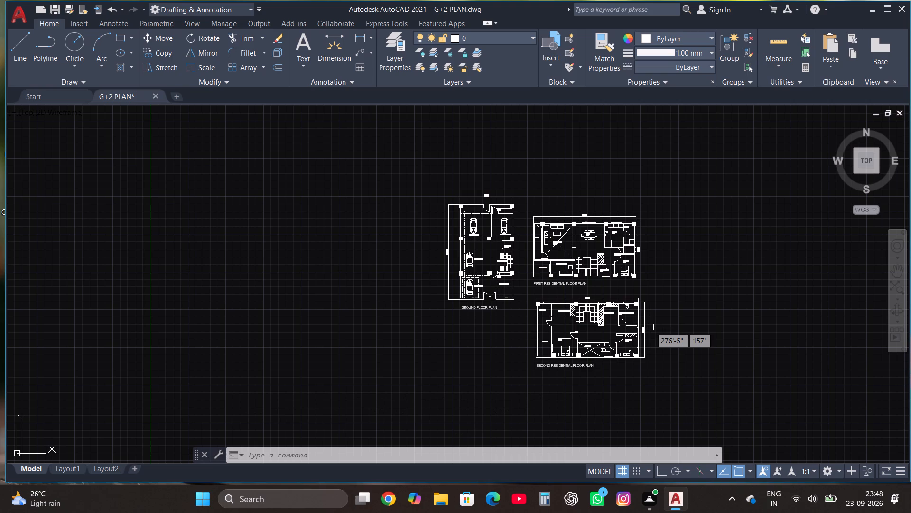
pyautogui.click(525, 374)
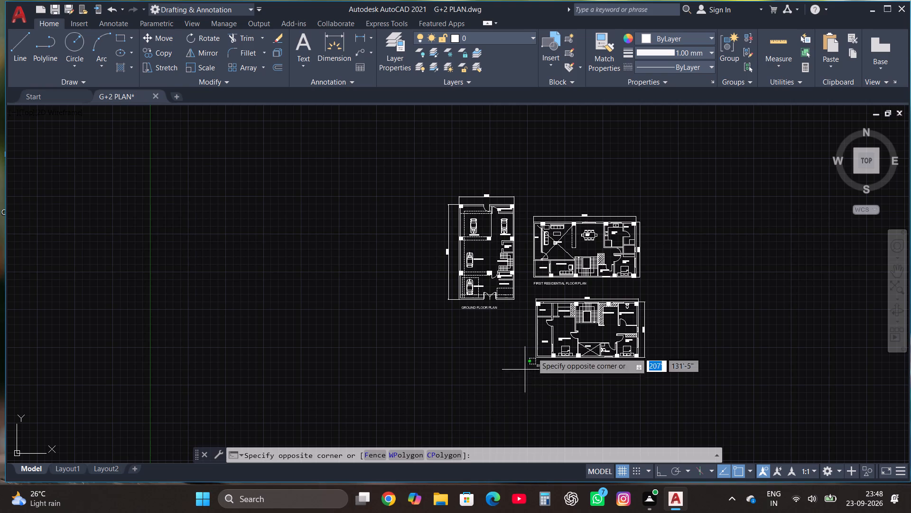
pyautogui.click(687, 197)
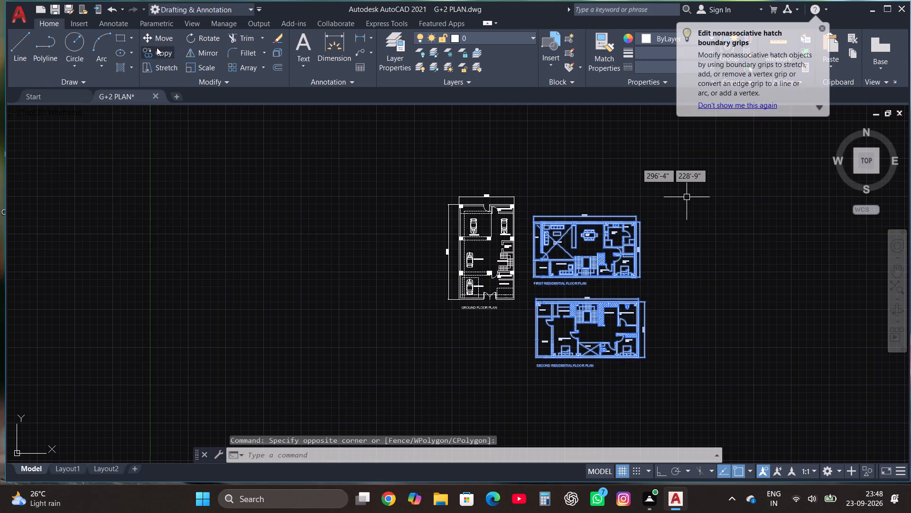
pyautogui.click(159, 34)
pyautogui.click(599, 302)
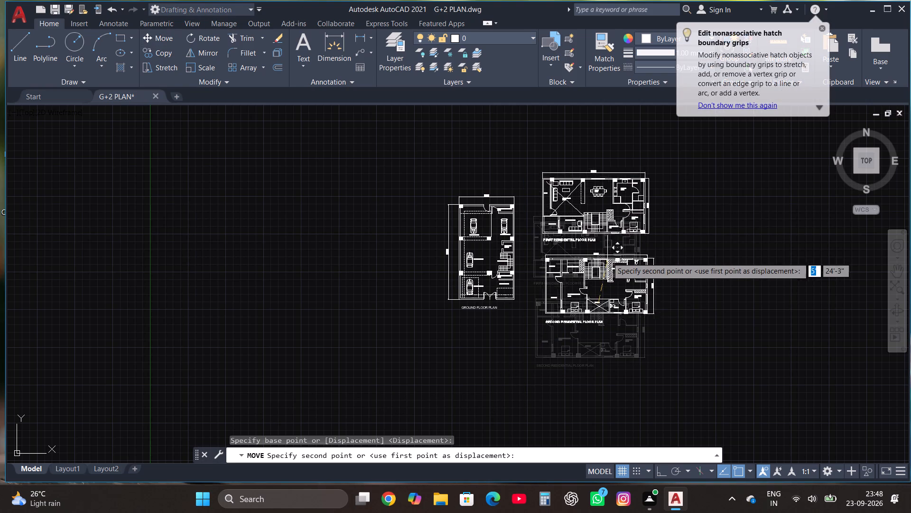
pyautogui.click(624, 263)
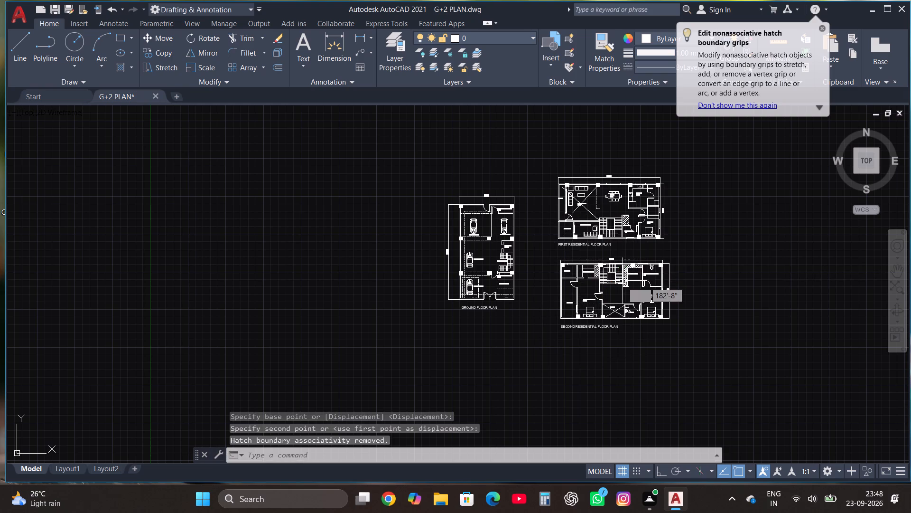
# Save the drawing.
pyautogui.scroll(-1, 595, 337)
pyautogui.scroll(3, 635, 271)
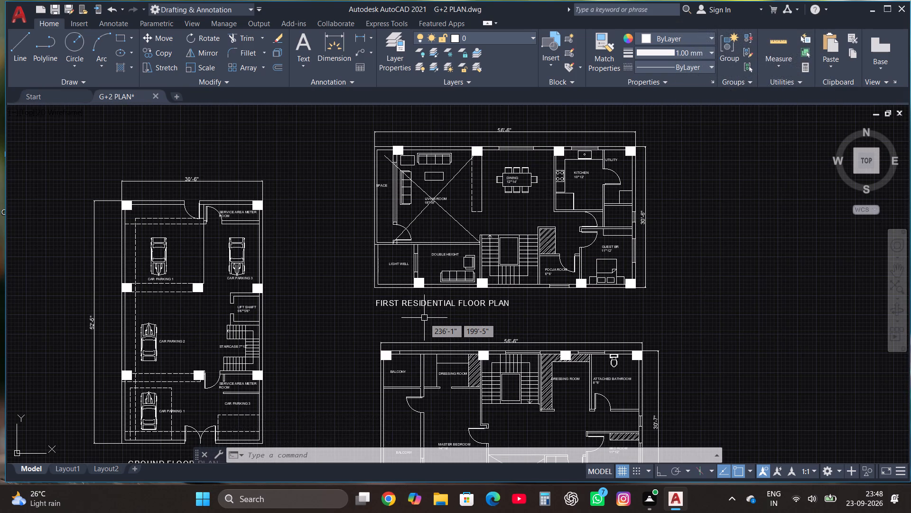
pyautogui.hotkey('ctrl', 's')
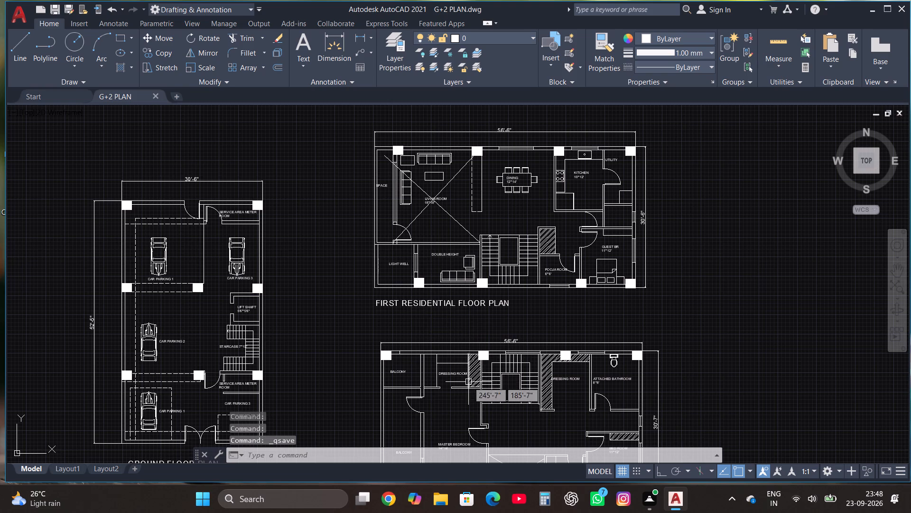
# On the first residential floor plan, trim the lines crossing the living room's lower wall at the door jamb and its left outer wall junction.
pyautogui.scroll(-1, 468, 382)
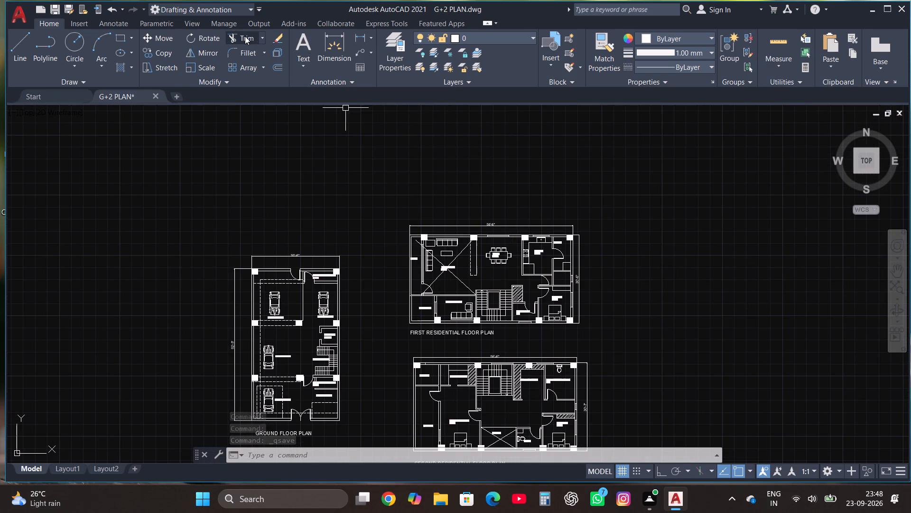
pyautogui.click(245, 36)
pyautogui.scroll(3, 236, 324)
pyautogui.scroll(-1, 243, 324)
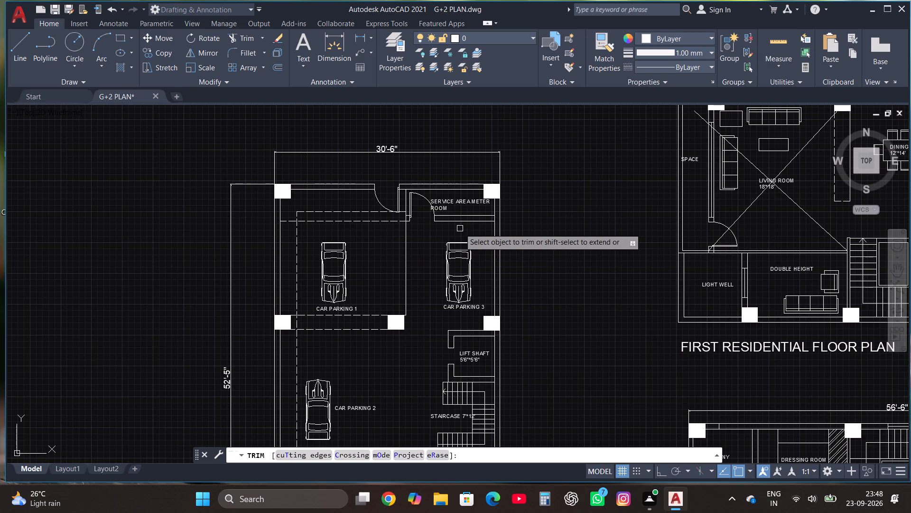
pyautogui.scroll(-1, 462, 230)
pyautogui.scroll(1, 454, 403)
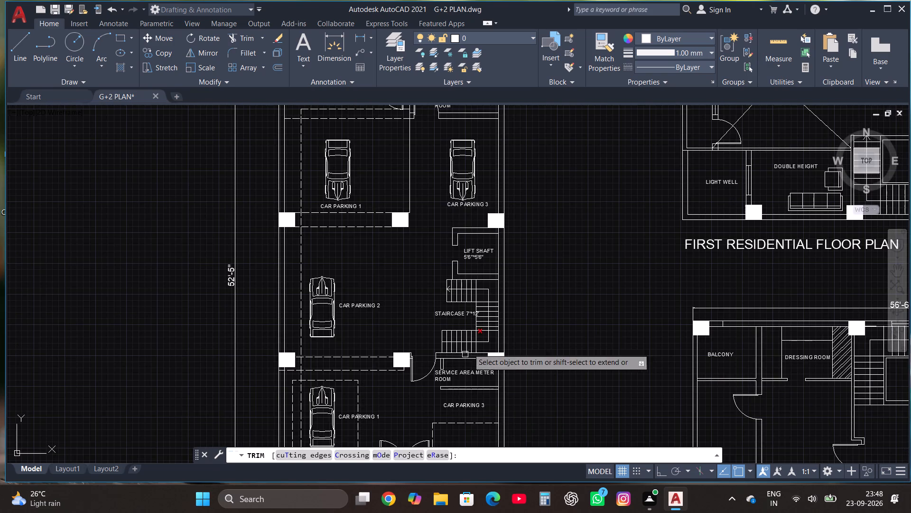
pyautogui.scroll(-1, 475, 337)
pyautogui.scroll(2, 441, 427)
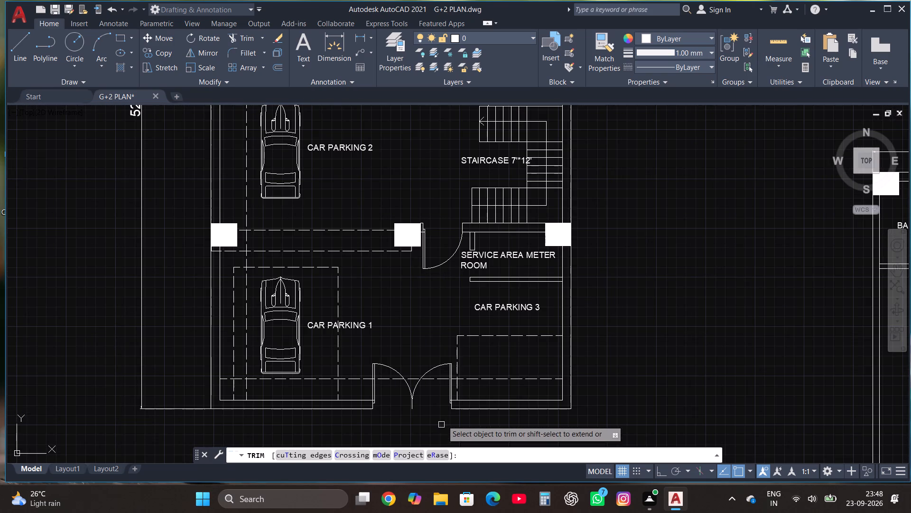
pyautogui.scroll(-2, 488, 333)
pyautogui.scroll(-1, 580, 342)
pyautogui.scroll(2, 688, 170)
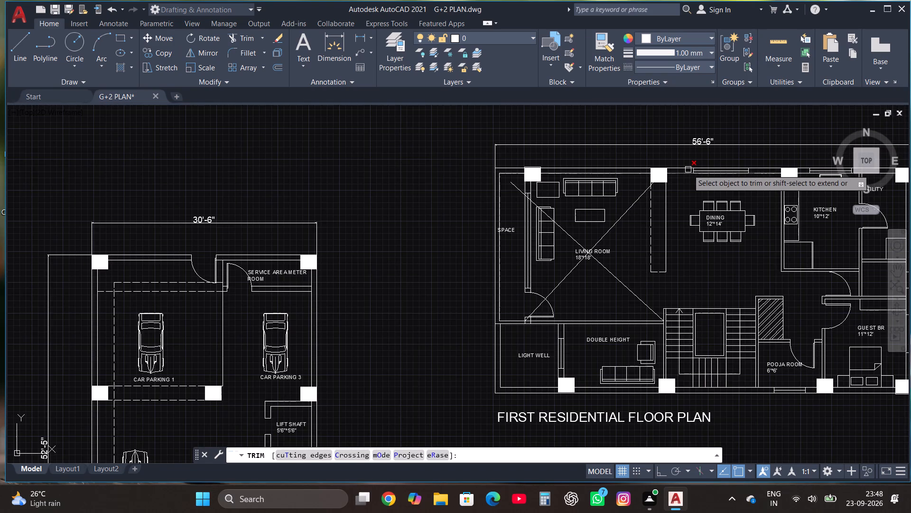
pyautogui.scroll(4, 527, 337)
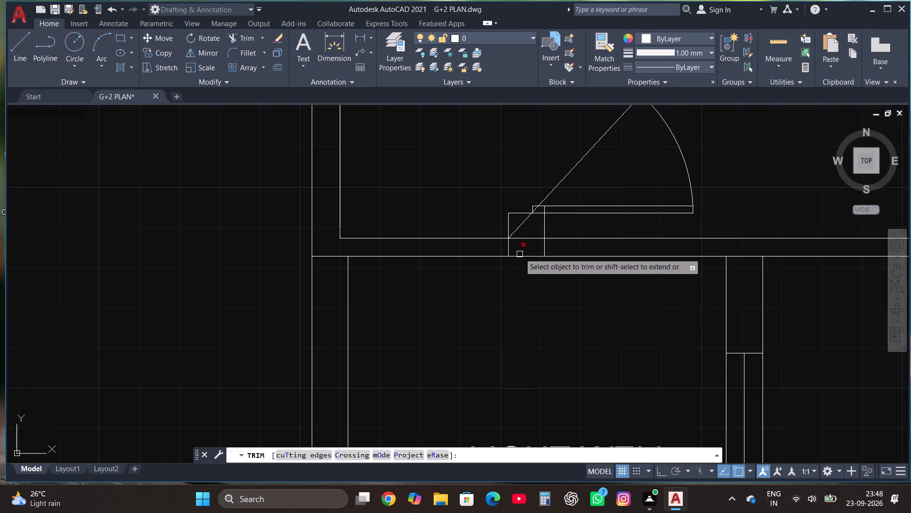
pyautogui.click(503, 248)
pyautogui.click(562, 250)
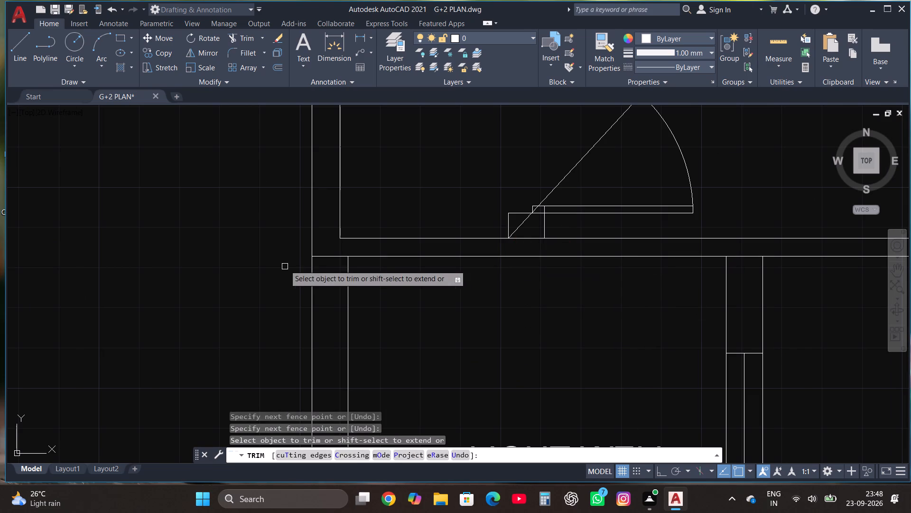
pyautogui.click(321, 257)
# Trim the wall line across the light well partition's upper end and the staircase wall line crossing the living room's lower wall end.
pyautogui.scroll(-2, 321, 257)
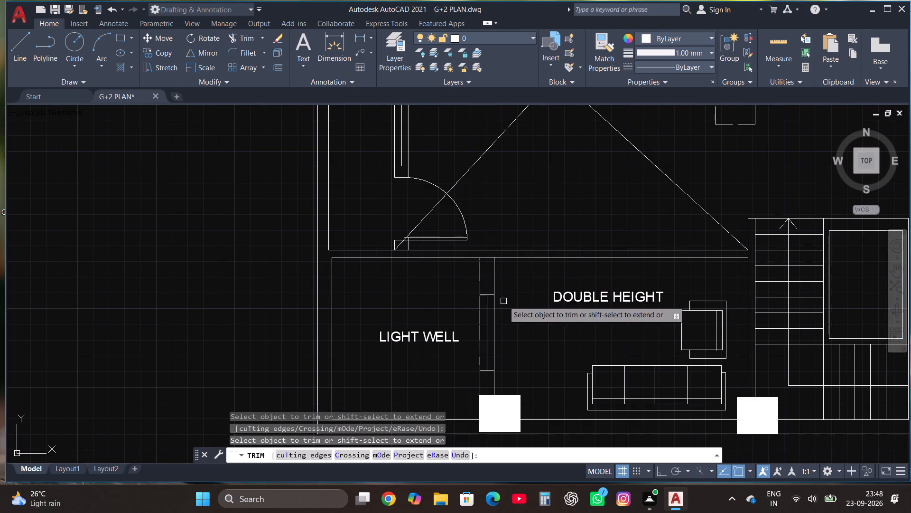
pyautogui.click(488, 260)
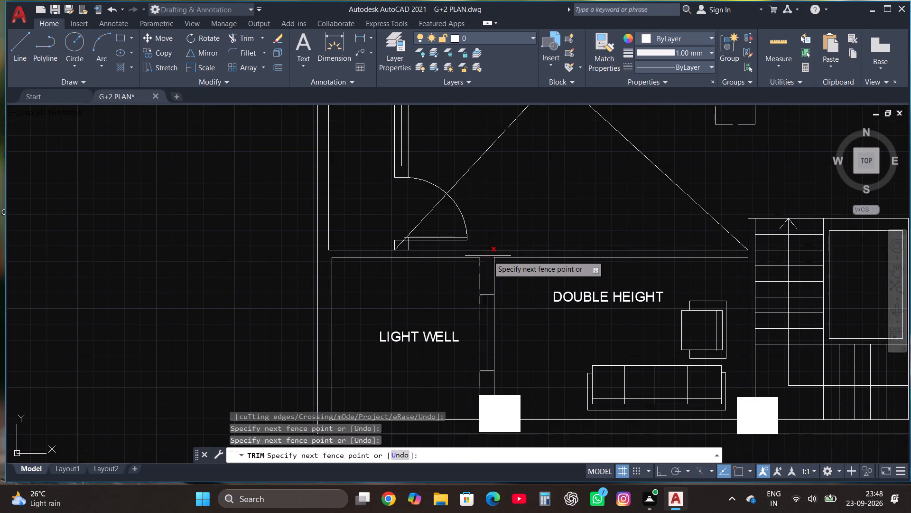
pyautogui.click(488, 256)
pyautogui.click(748, 254)
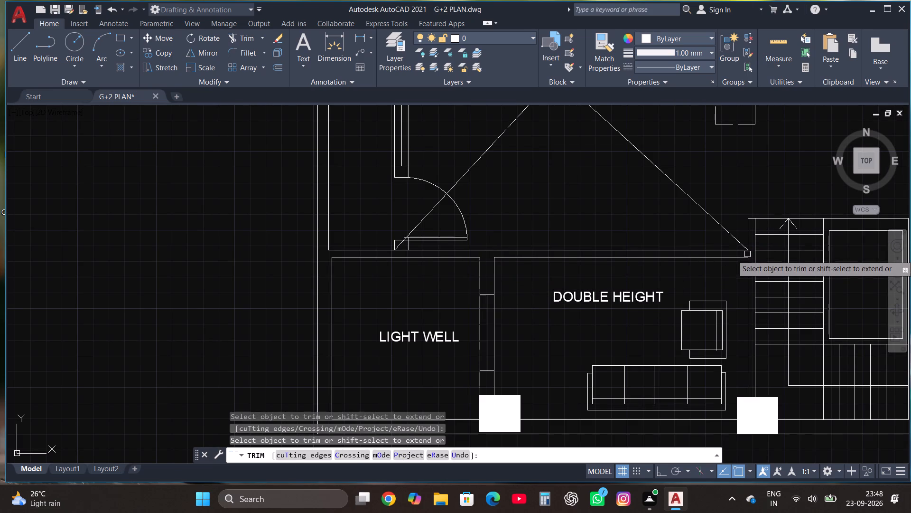
# Trim the overlapping wall lines where the pooja room's upper wall meets the guest bedroom wall and the staircase wall.
pyautogui.scroll(-3, 584, 281)
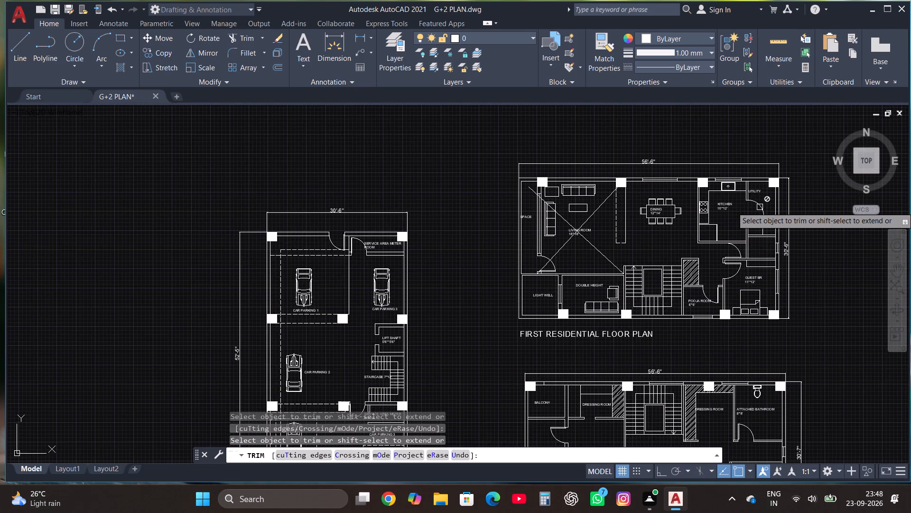
pyautogui.scroll(3, 742, 292)
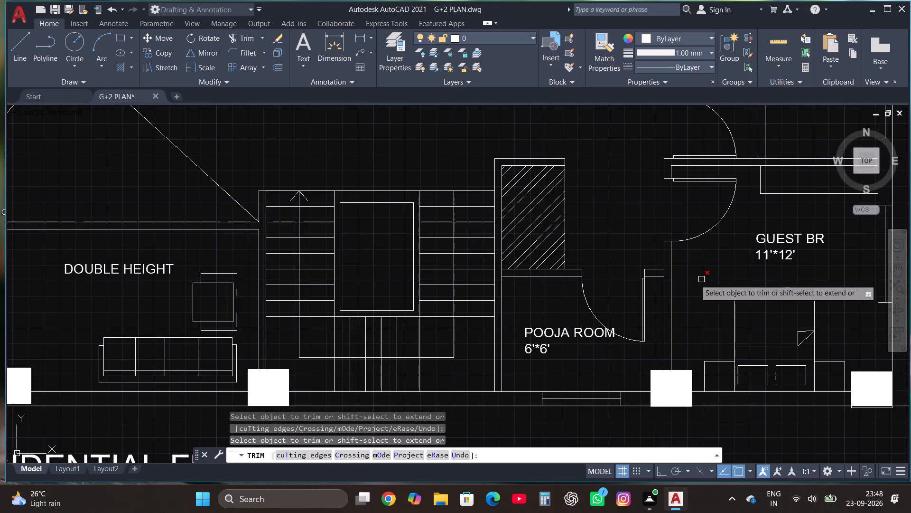
pyautogui.scroll(2, 662, 275)
pyautogui.click(669, 268)
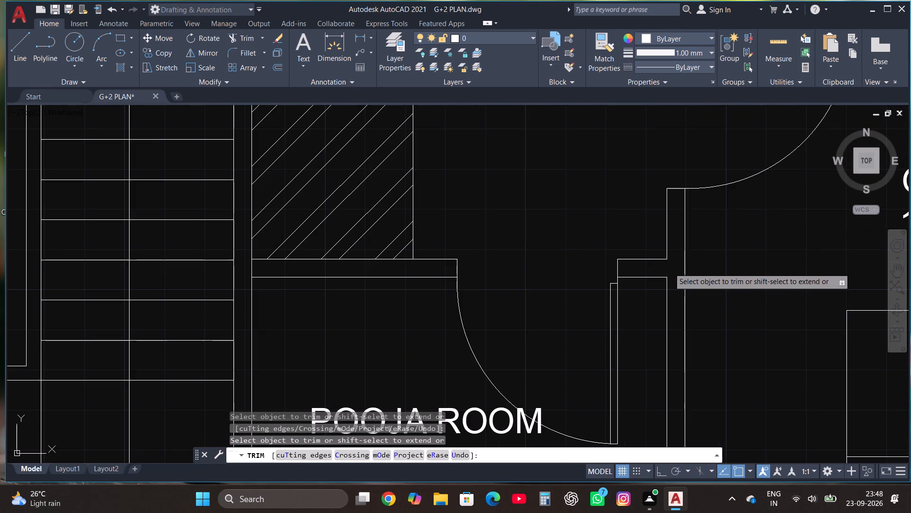
pyautogui.scroll(-1, 666, 271)
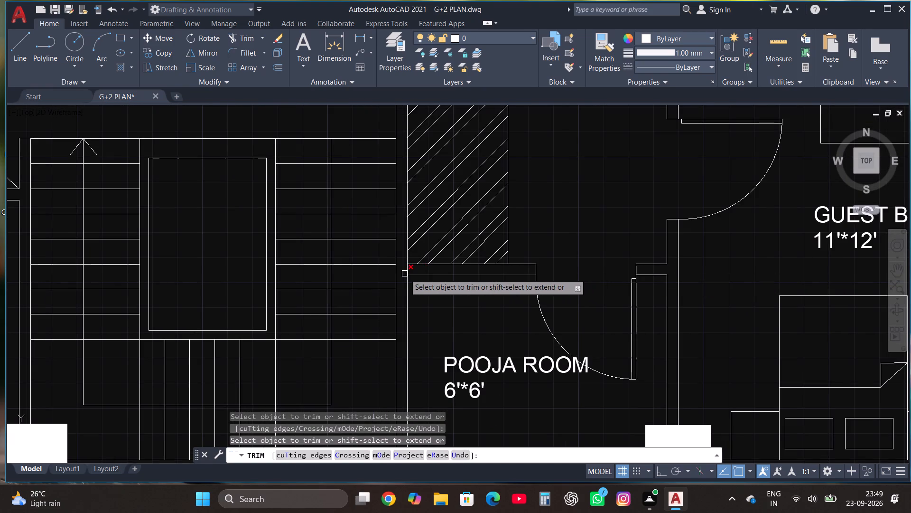
pyautogui.click(407, 269)
# On the first residential floor plan, trim the wall lines across both ends of the utility area's lower wall.
pyautogui.scroll(-3, 442, 287)
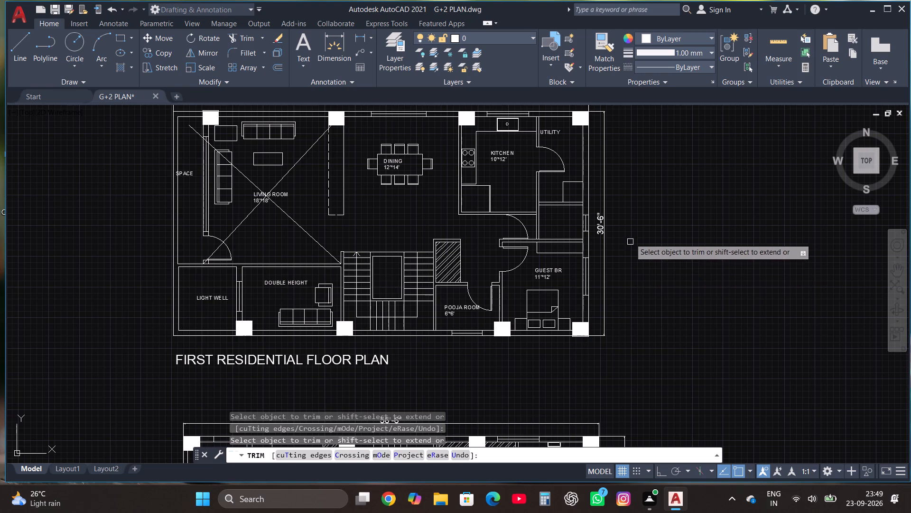
pyautogui.scroll(2, 575, 164)
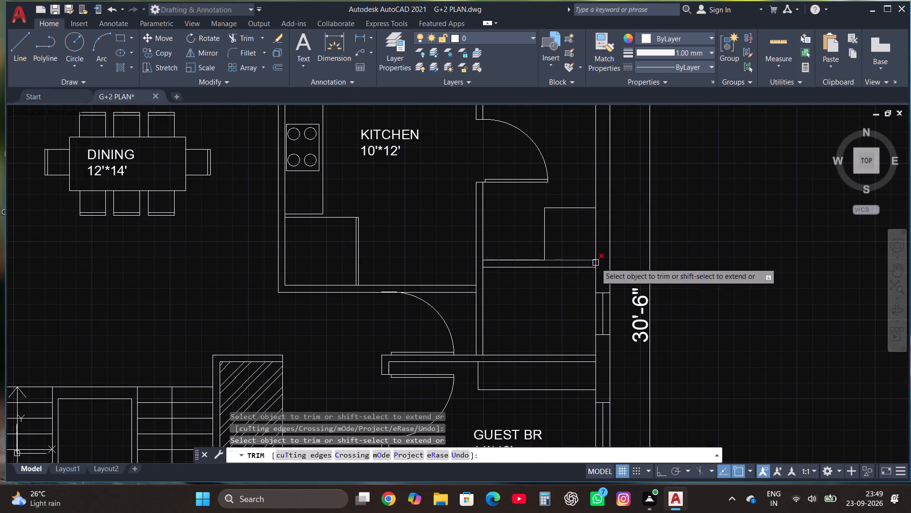
pyautogui.scroll(1, 595, 263)
pyautogui.click(595, 263)
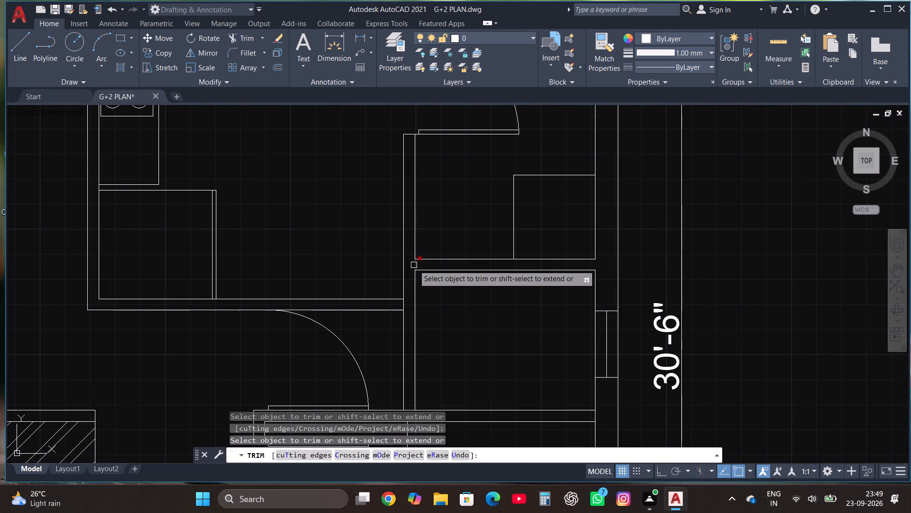
pyautogui.click(414, 265)
# Trim the overlapping wall lines where the guest bedroom's upper wall meets the utility-side partition and the outer wall.
pyautogui.scroll(-2, 529, 214)
pyautogui.scroll(3, 488, 294)
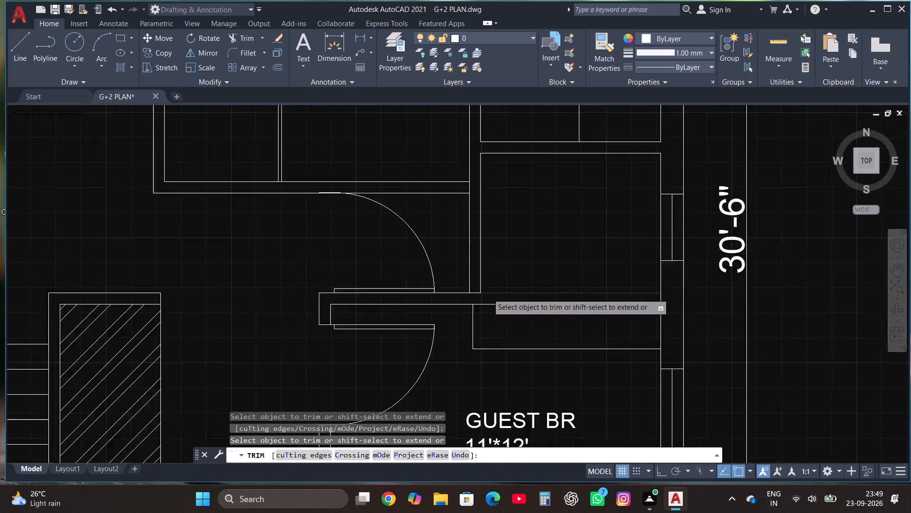
pyautogui.click(468, 293)
pyautogui.scroll(-1, 481, 296)
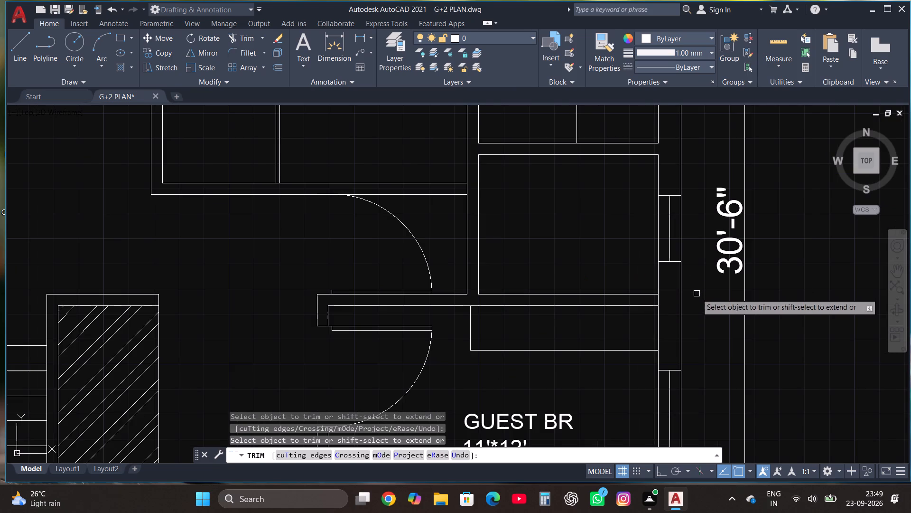
pyautogui.click(657, 302)
# Trim the wall line across the kitchen's lower wall end and the outer wall line across the kitchen-utility partition's upper end.
pyautogui.scroll(-1, 657, 302)
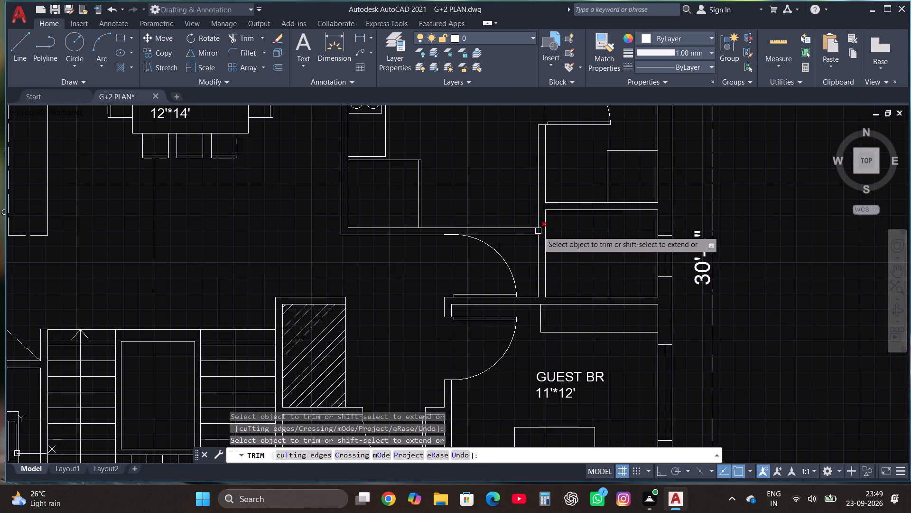
pyautogui.click(538, 231)
pyautogui.scroll(-2, 553, 308)
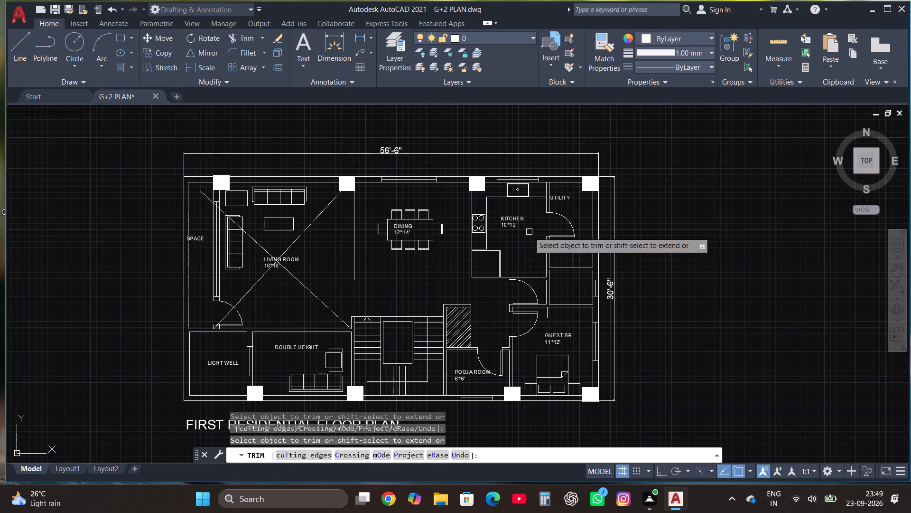
pyautogui.scroll(4, 550, 183)
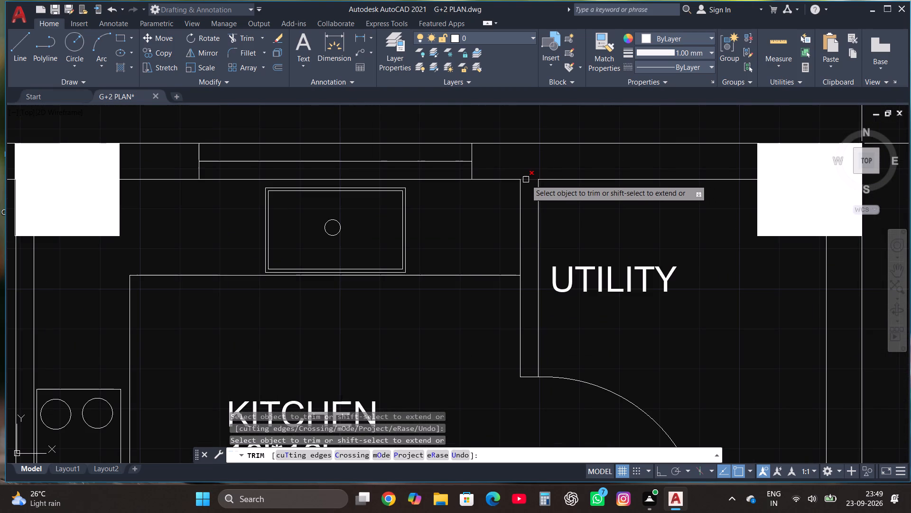
pyautogui.click(526, 180)
# On the second residential floor plan, trim the attached bathroom's lower wall junctions at the dressing room partition and the outer wall.
pyautogui.scroll(-6, 526, 180)
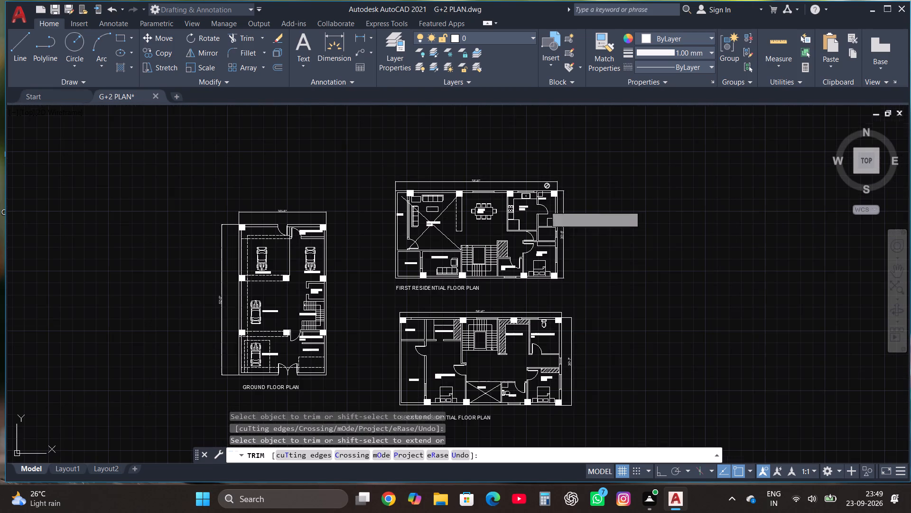
pyautogui.scroll(3, 530, 336)
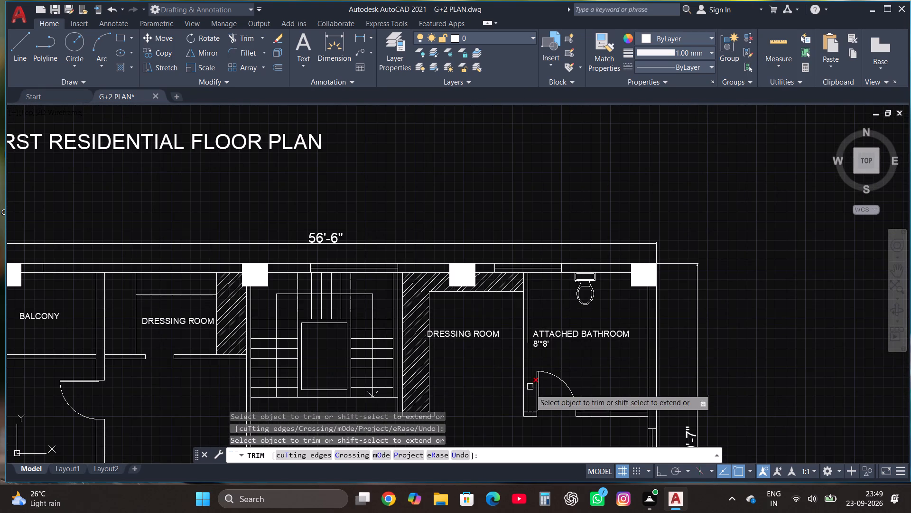
pyautogui.scroll(3, 529, 415)
pyautogui.click(519, 408)
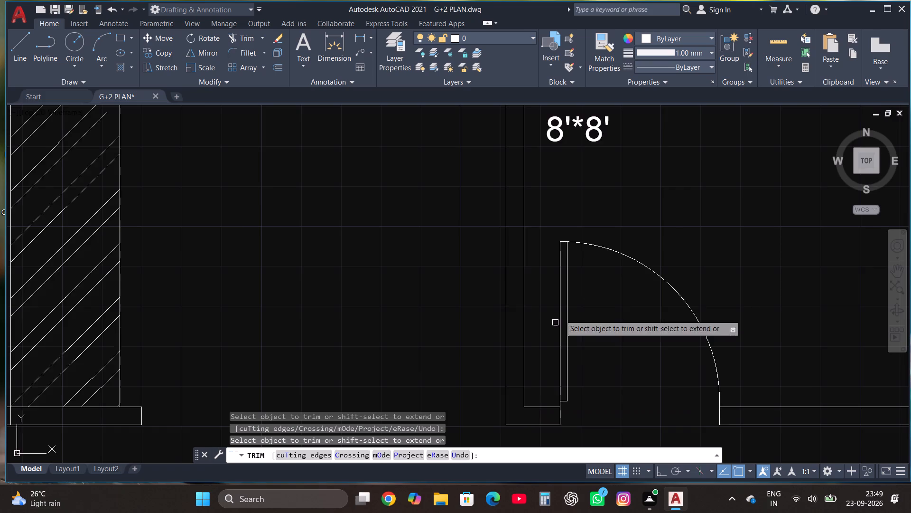
pyautogui.scroll(-2, 581, 289)
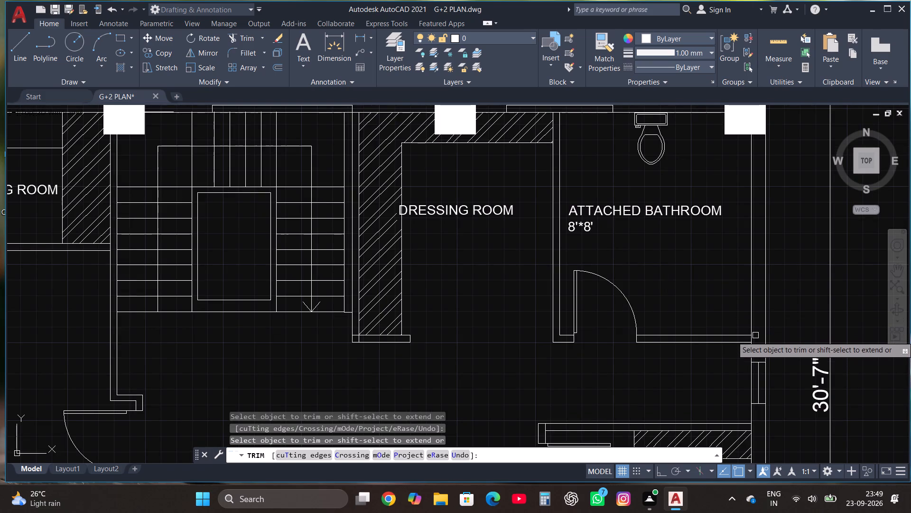
pyautogui.click(749, 339)
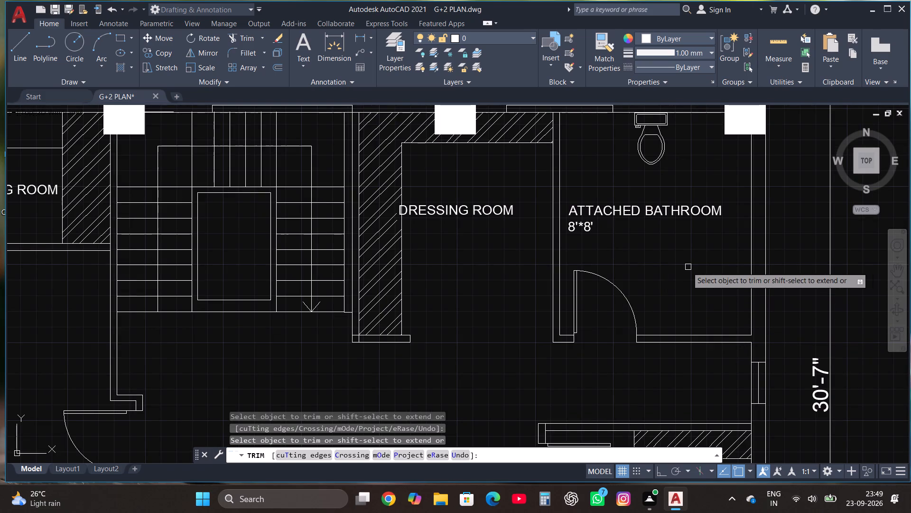
# Trim the overlapping lines at the lower corner of the wall between the staircase and the dressing room.
pyautogui.scroll(-2, 687, 267)
pyautogui.scroll(4, 578, 294)
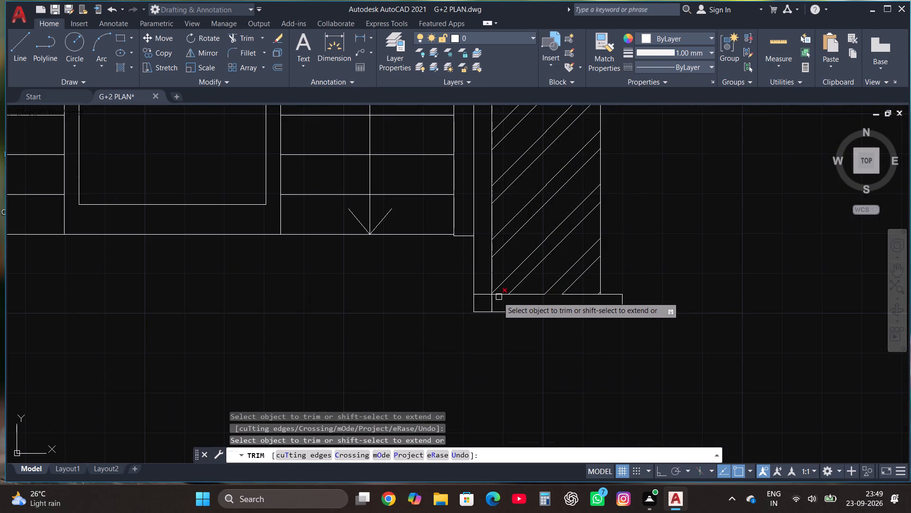
pyautogui.click(484, 284)
pyautogui.doubleClick(484, 307)
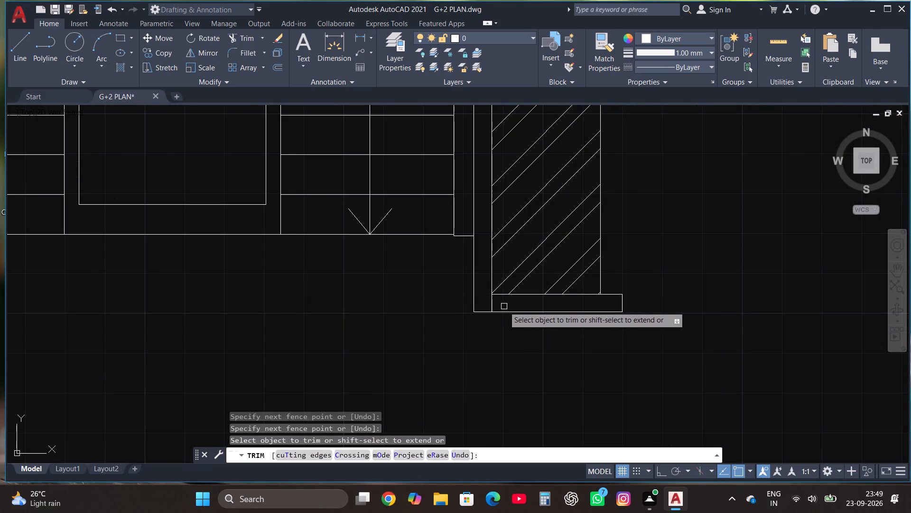
pyautogui.click(504, 306)
pyautogui.click(489, 303)
pyautogui.scroll(-3, 563, 304)
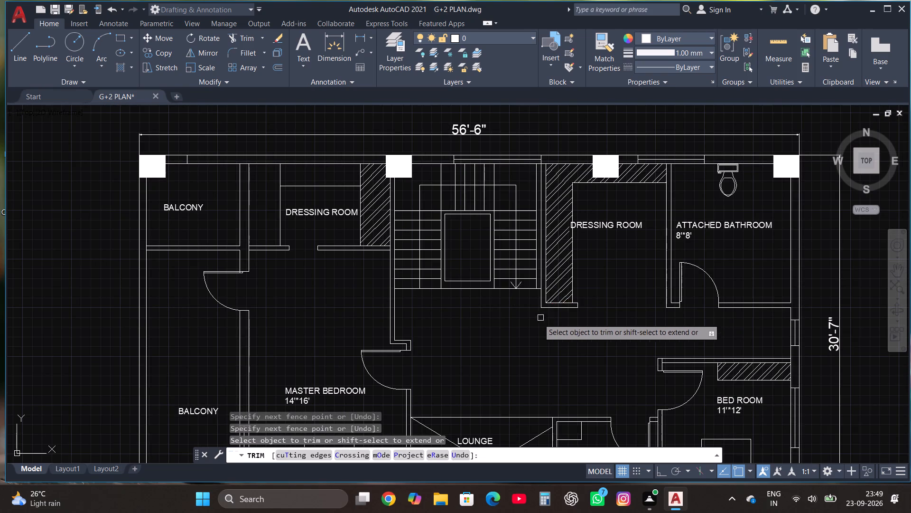
# Trim the balcony partition line crossing the end of the other dressing room's lower wall.
pyautogui.scroll(3, 226, 228)
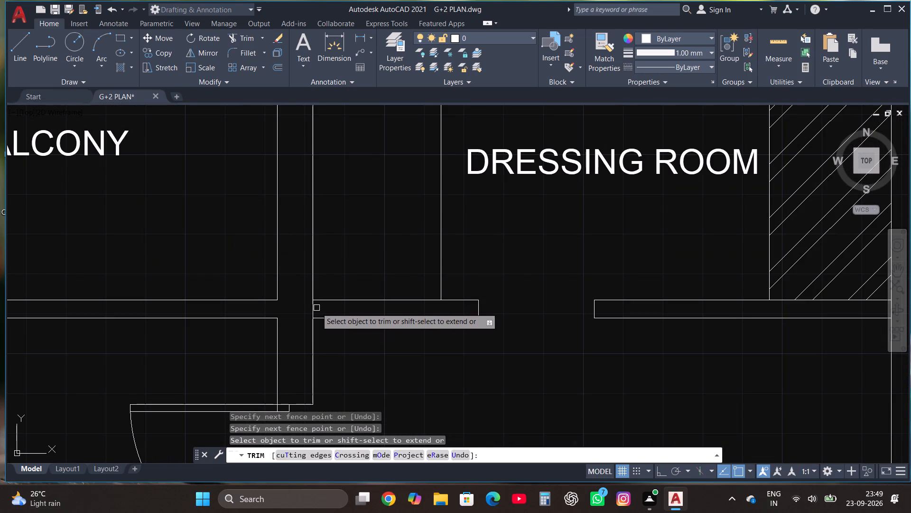
pyautogui.click(313, 309)
# Trim the lounge's diagonal line where it overshoots the lower wall beside the column.
pyautogui.scroll(-4, 412, 275)
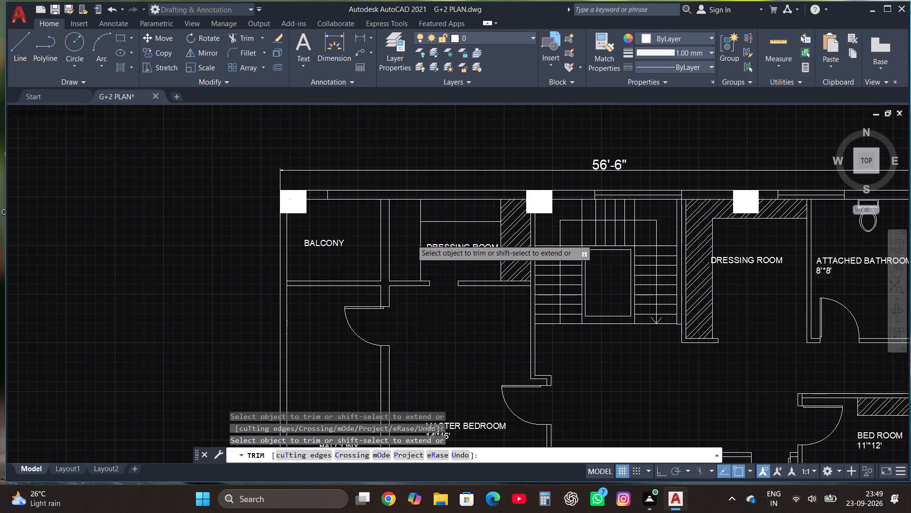
pyautogui.scroll(-1, 411, 239)
pyautogui.scroll(1, 418, 324)
pyautogui.scroll(1, 509, 326)
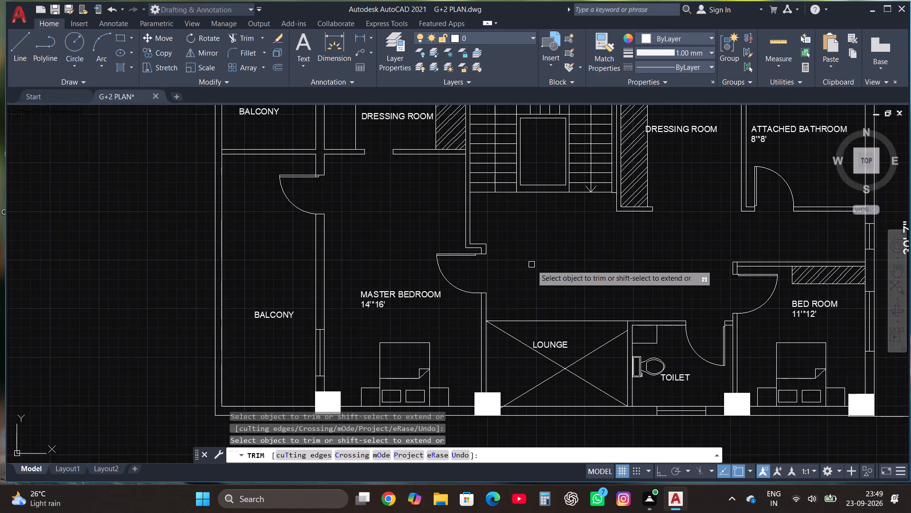
pyautogui.scroll(2, 522, 393)
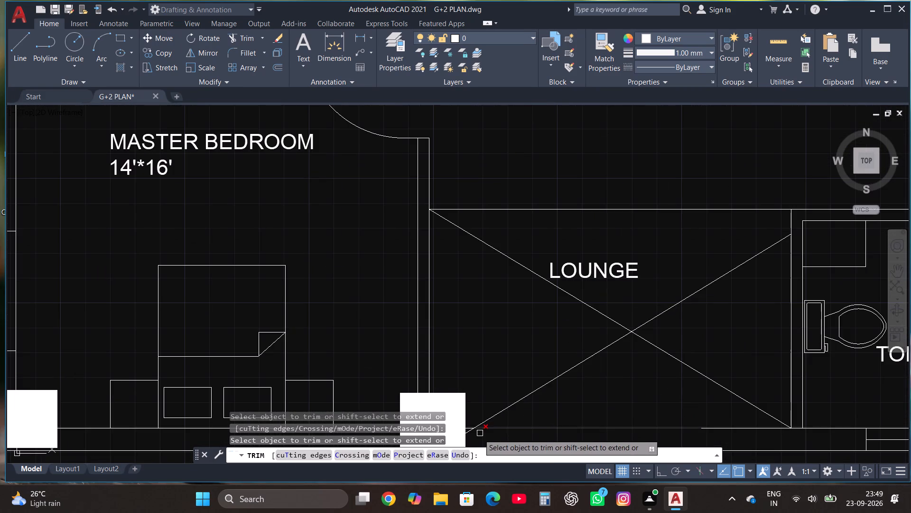
pyautogui.click(471, 433)
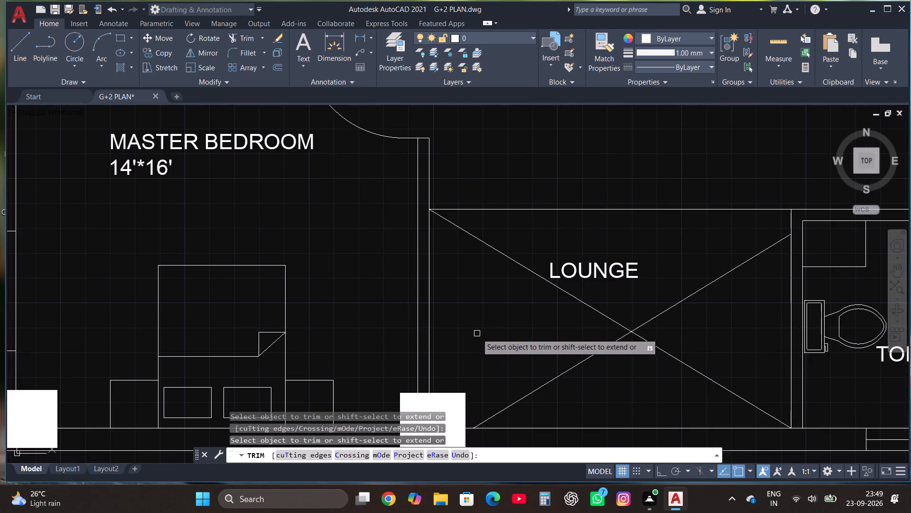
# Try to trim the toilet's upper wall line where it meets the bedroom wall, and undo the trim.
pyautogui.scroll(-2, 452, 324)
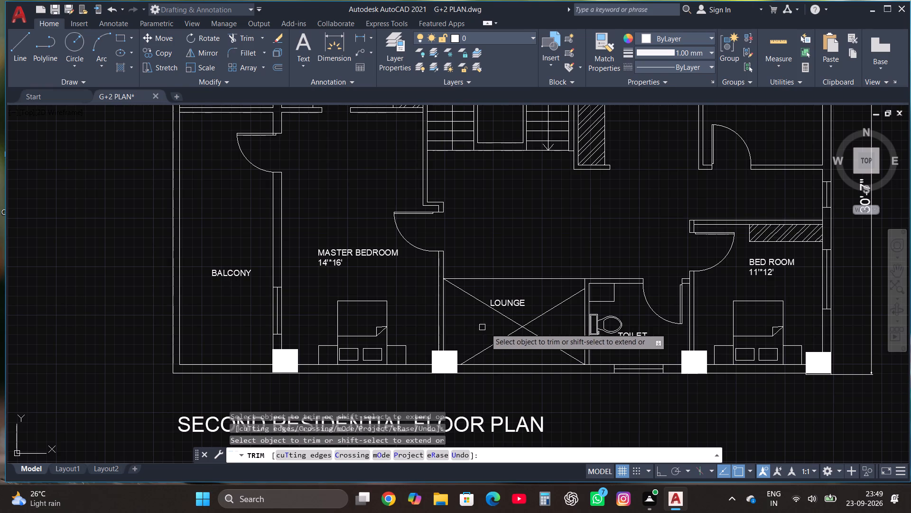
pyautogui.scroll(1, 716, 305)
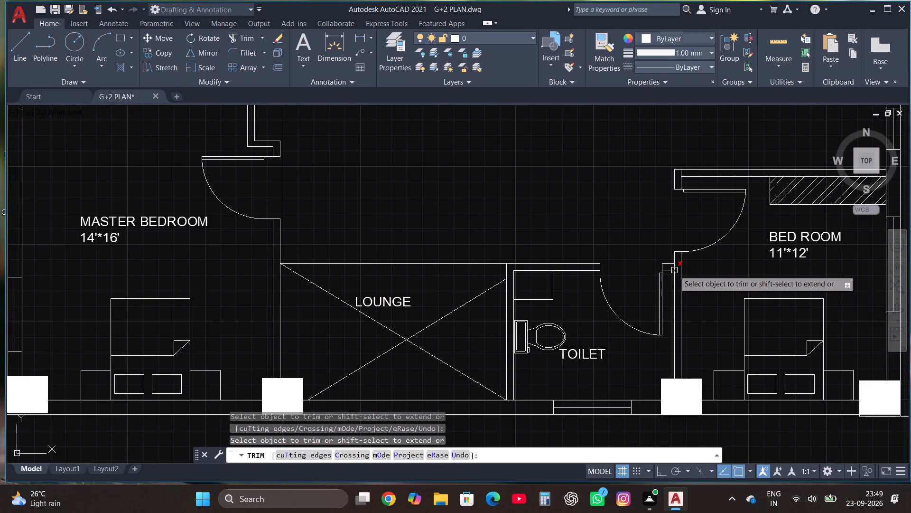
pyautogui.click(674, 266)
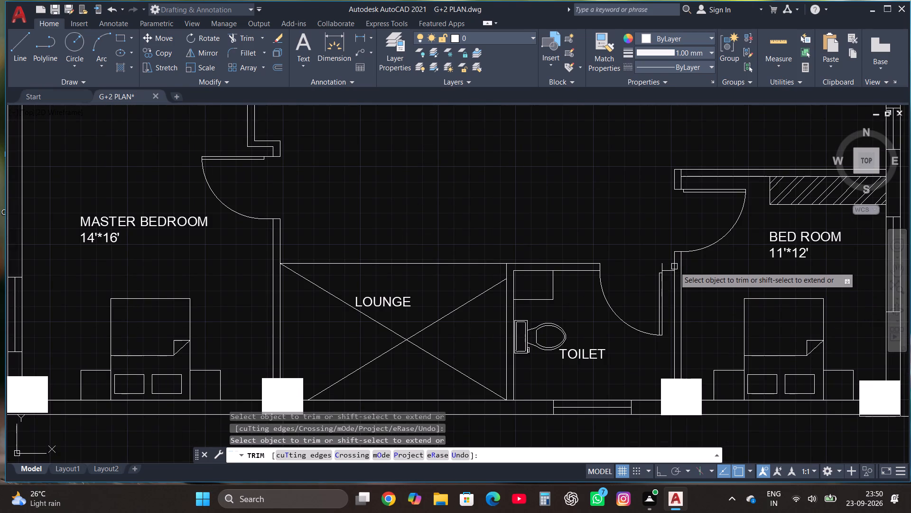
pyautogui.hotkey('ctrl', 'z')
# Trim the bedroom wall line crossing the end of the toilet's short upper wall beside the door.
pyautogui.scroll(-2, 674, 266)
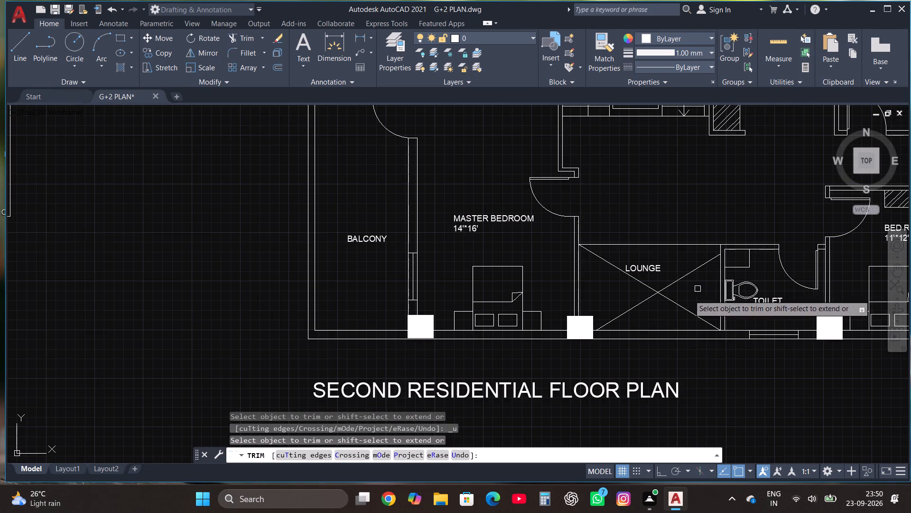
pyautogui.scroll(-2, 616, 334)
pyautogui.scroll(4, 712, 292)
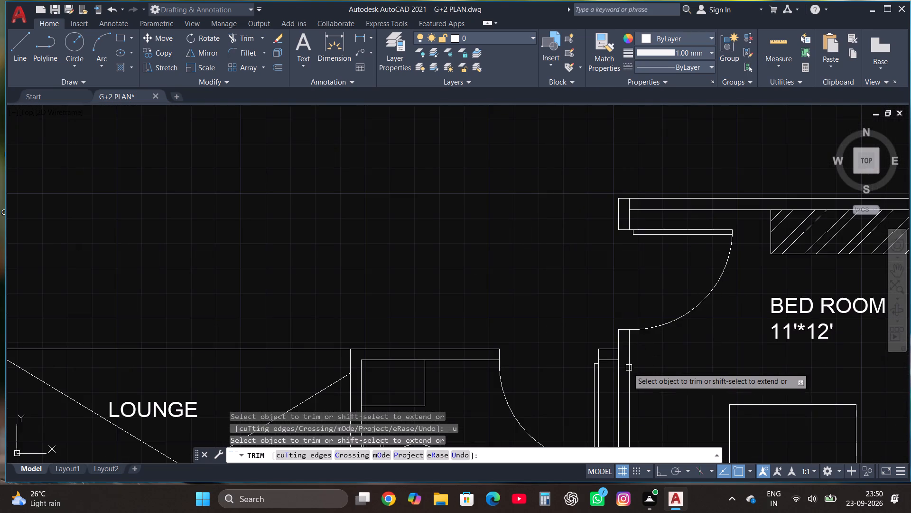
pyautogui.scroll(2, 628, 368)
pyautogui.click(601, 338)
pyautogui.scroll(-1, 606, 208)
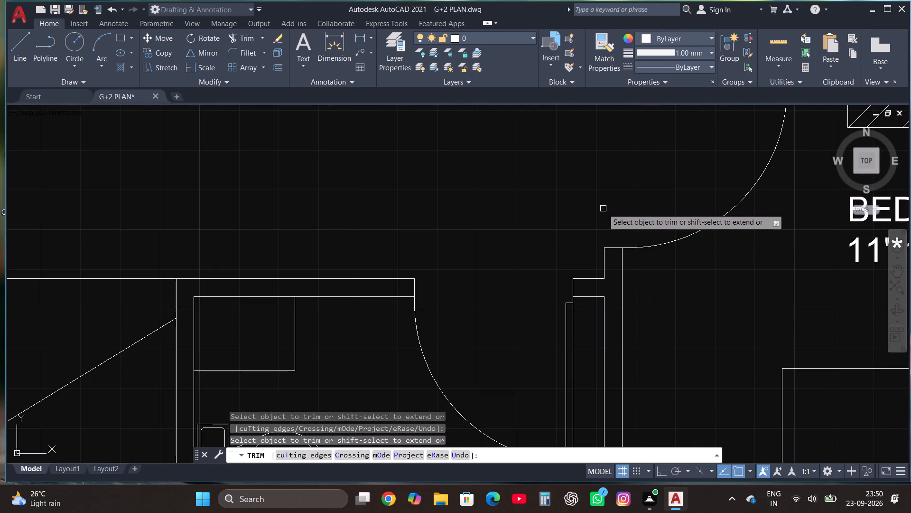
# Trim the outer wall line across the lower end of the partition between the lounge and the toilet.
pyautogui.scroll(-2, 603, 209)
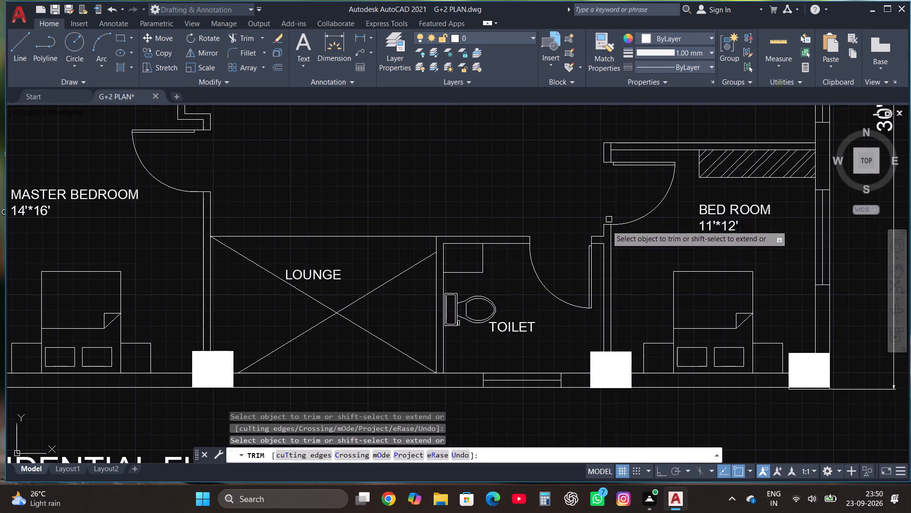
pyautogui.scroll(2, 459, 378)
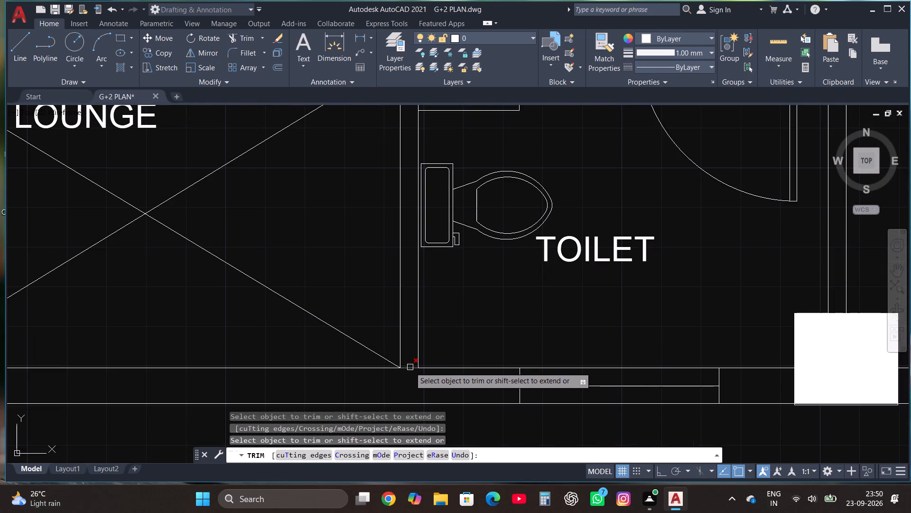
pyautogui.click(410, 367)
pyautogui.click(409, 370)
# Trim the outer wall line across the end of the bedroom's upper wall beside the hatched wardrobe.
pyautogui.scroll(-3, 409, 370)
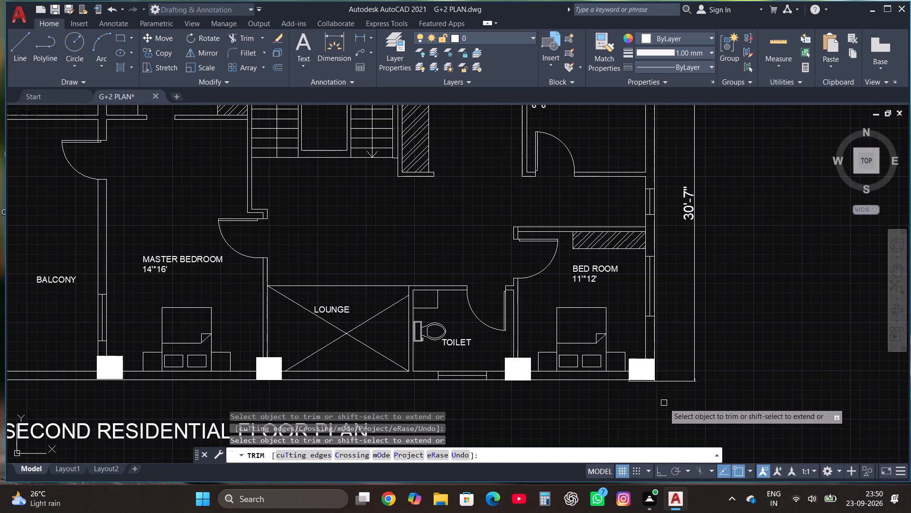
pyautogui.scroll(3, 655, 219)
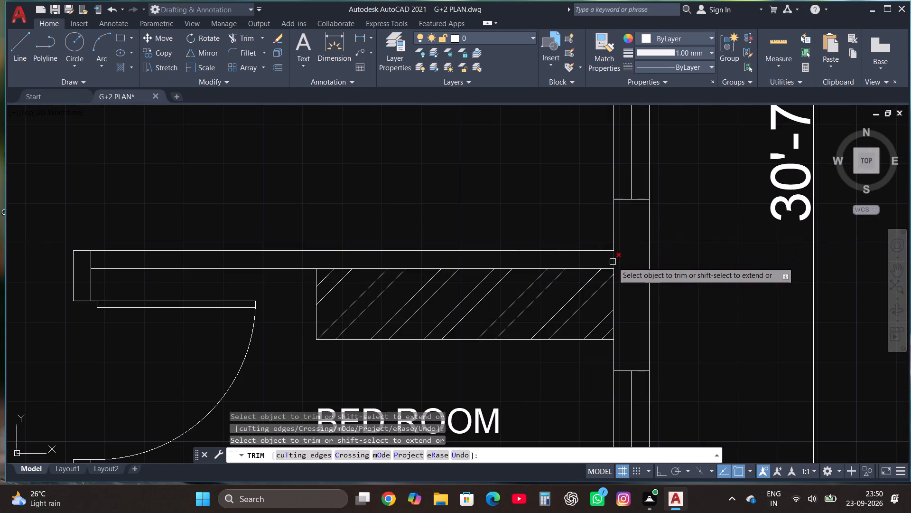
pyautogui.click(613, 262)
# Trim the outer wall line across the upper end of the wall between the staircase and the hatched dressing room wardrobe.
pyautogui.scroll(-2, 614, 266)
pyautogui.scroll(1, 619, 173)
pyautogui.scroll(-2, 604, 257)
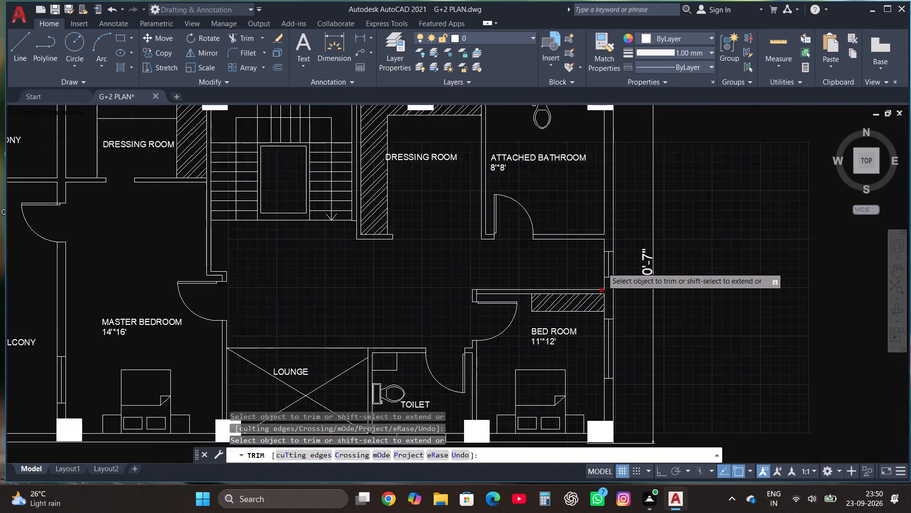
pyautogui.scroll(-1, 595, 301)
pyautogui.scroll(4, 448, 160)
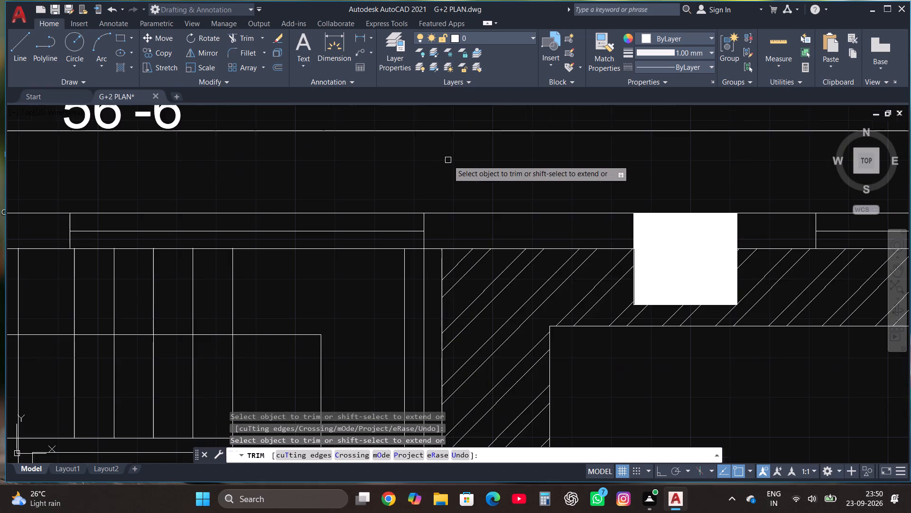
pyautogui.click(434, 249)
pyautogui.doubleClick(434, 249)
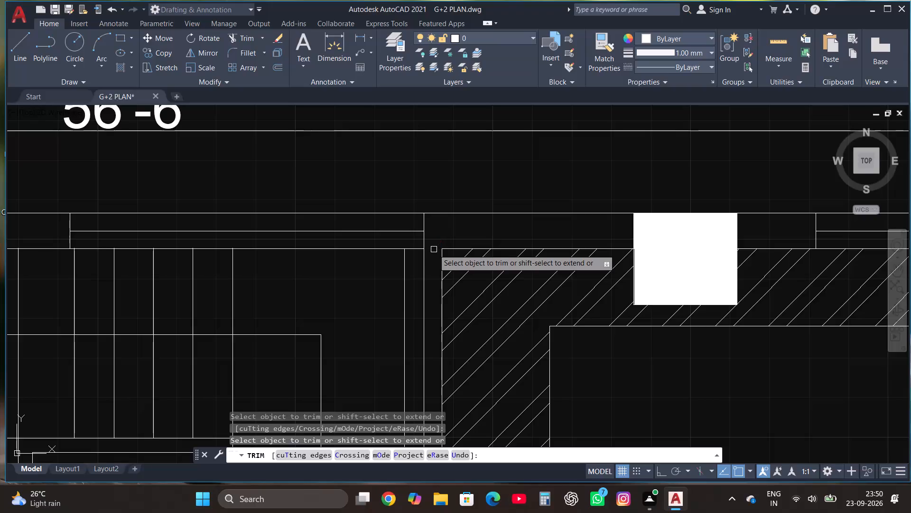
pyautogui.scroll(-2, 488, 238)
pyautogui.scroll(1, 654, 251)
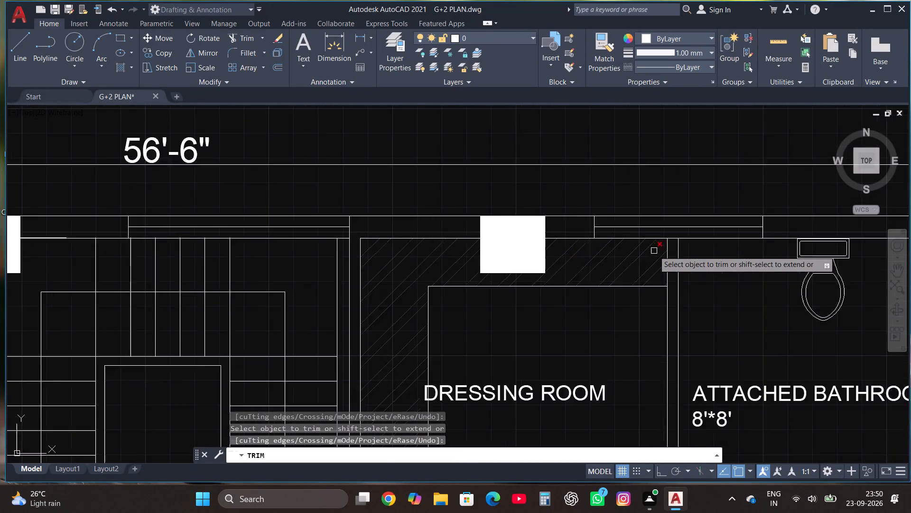
# Trim the outer wall line across the upper end of the wall between the dressing room and the attached bathroom.
pyautogui.scroll(1, 654, 250)
pyautogui.click(682, 233)
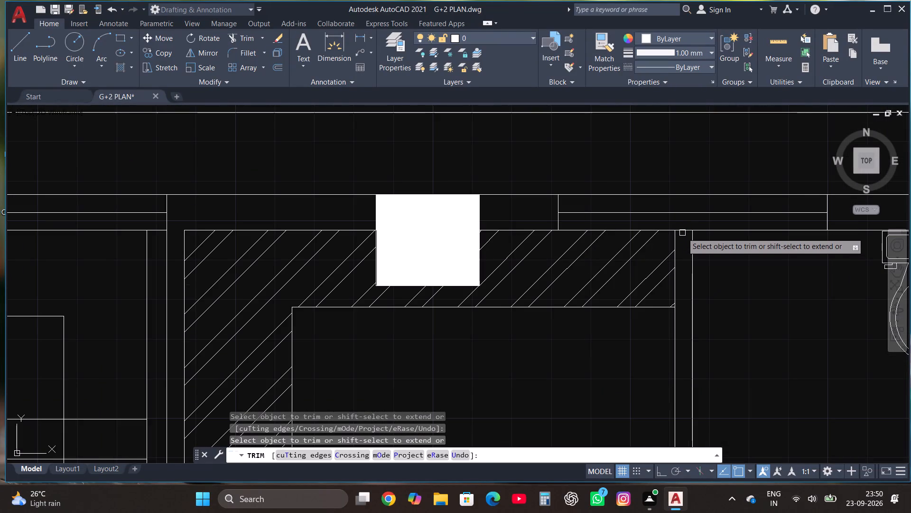
pyautogui.click(683, 231)
# Trim the outer wall line across the upper end of the wall between the balcony and the dressing room.
pyautogui.scroll(-4, 683, 231)
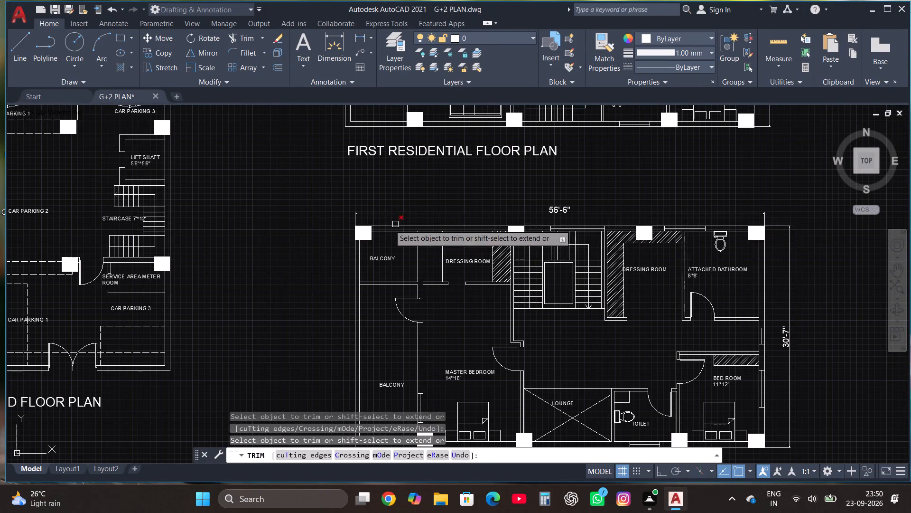
pyautogui.scroll(3, 423, 229)
pyautogui.doubleClick(407, 237)
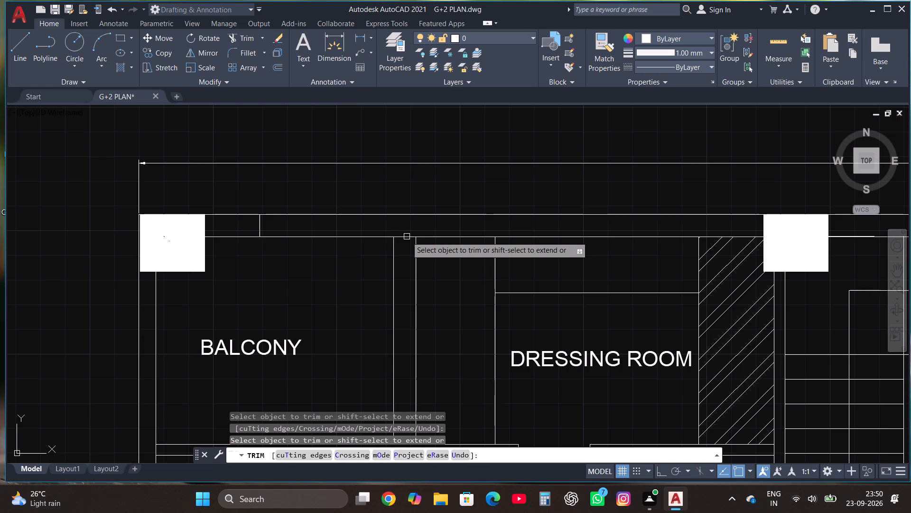
pyautogui.click(405, 234)
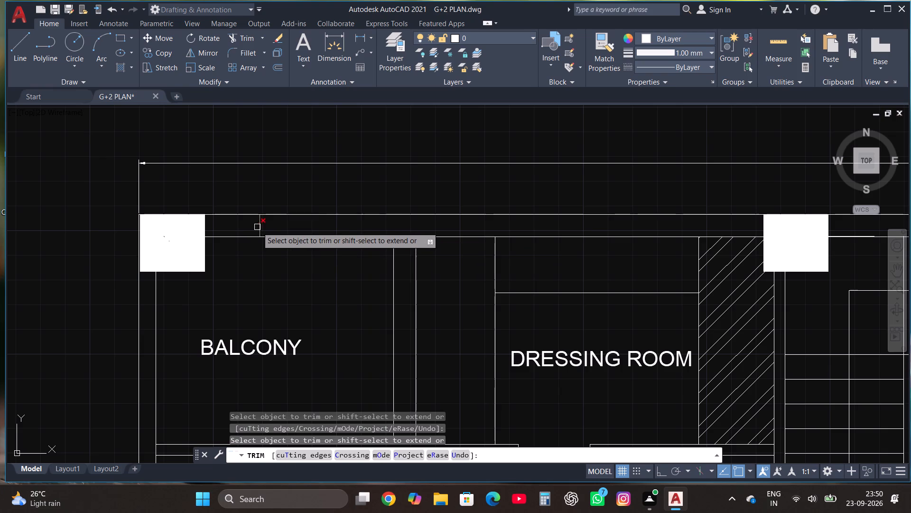
# Trim away the short stray line crossing the outer wall above the upper balcony on the second floor plan.
pyautogui.click(258, 227)
pyautogui.click(258, 227)
pyautogui.click(260, 228)
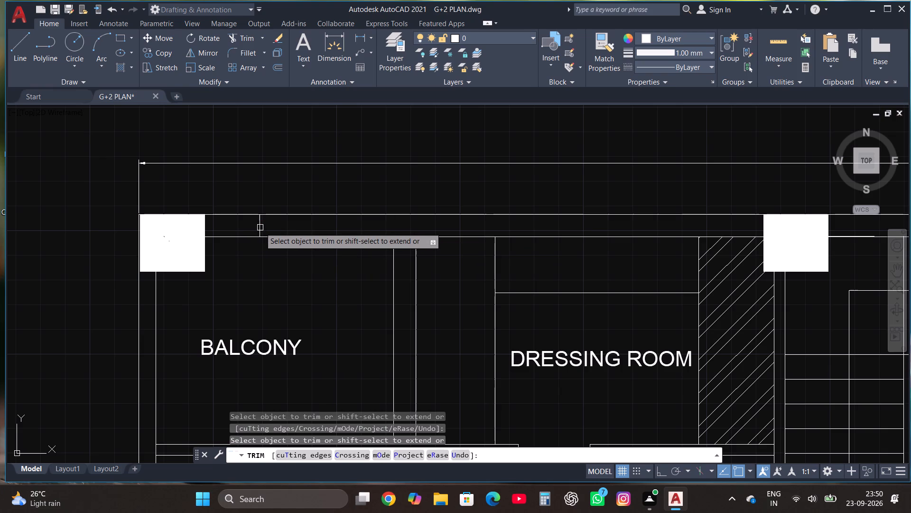
pyautogui.click(260, 228)
pyautogui.click(257, 227)
# Trim the outer wall line across the end of the partition between the two second floor balconies.
pyautogui.scroll(-3, 356, 220)
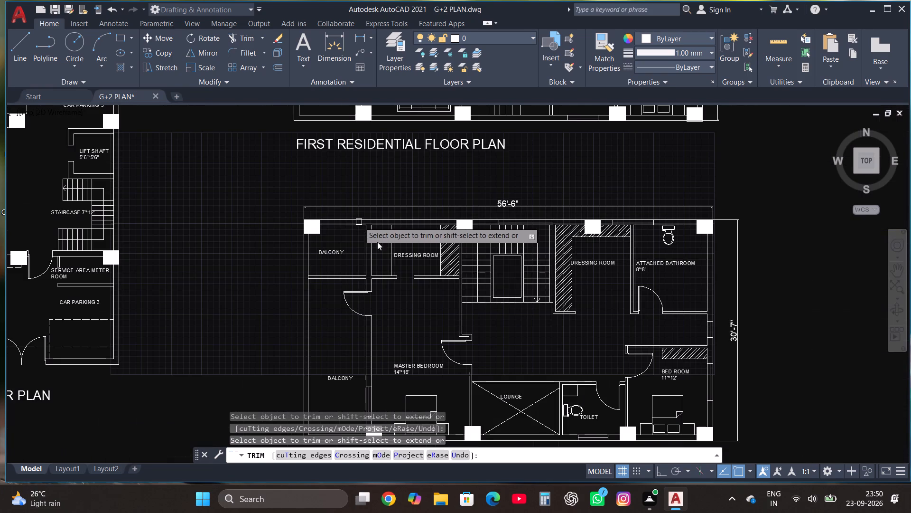
pyautogui.scroll(5, 308, 279)
pyautogui.click(297, 258)
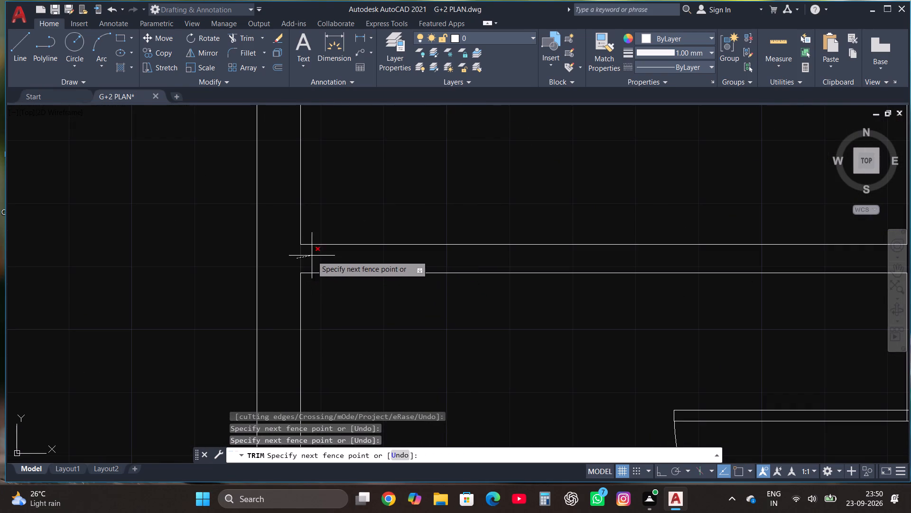
pyautogui.click(312, 256)
pyautogui.scroll(-5, 395, 212)
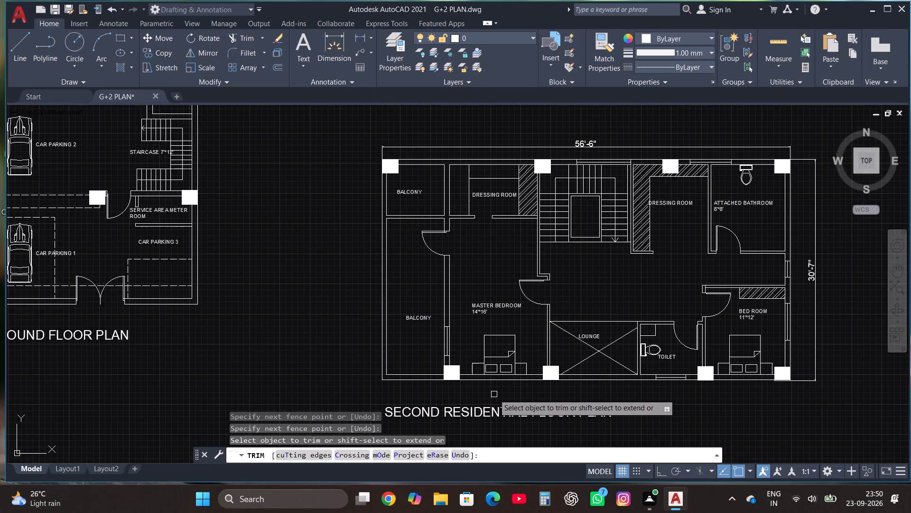
# On the first floor plan, trim the outer wall line across the lower end of the wall between staircase and pooja room.
pyautogui.scroll(-2, 494, 394)
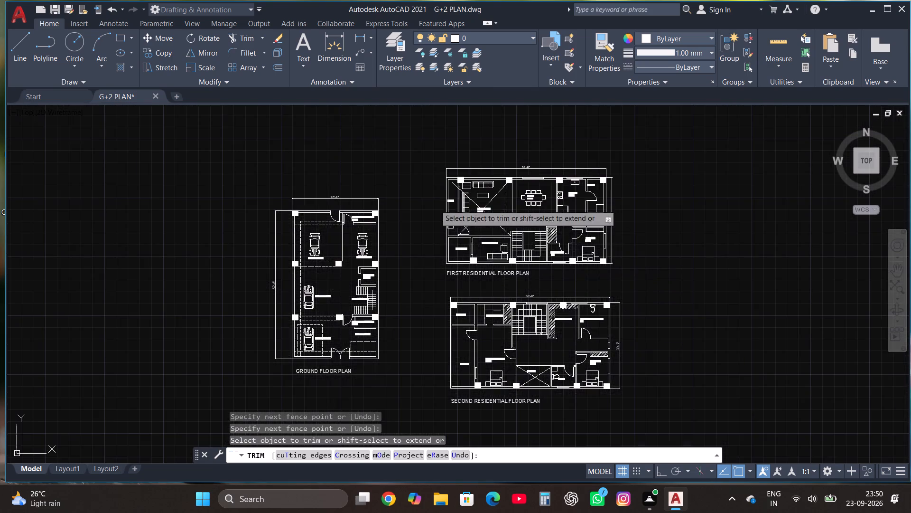
pyautogui.scroll(2, 429, 168)
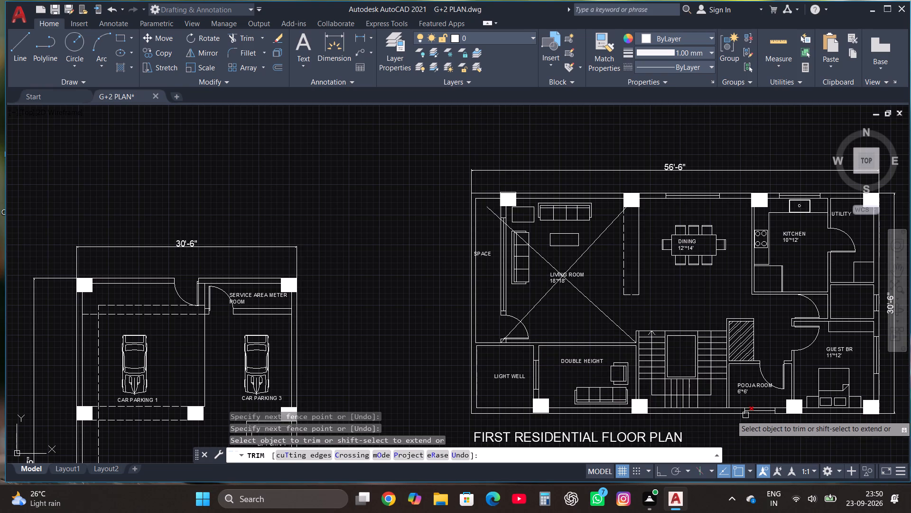
pyautogui.scroll(3, 731, 415)
pyautogui.click(715, 389)
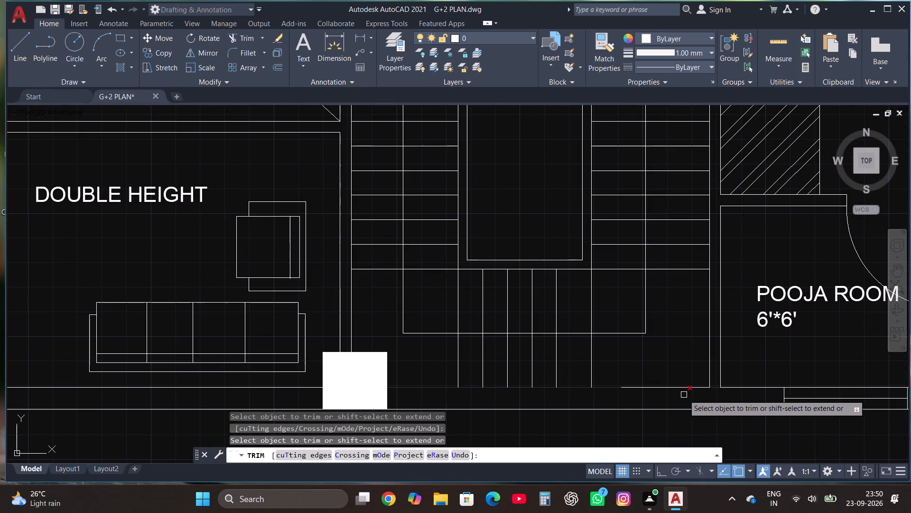
pyautogui.click(714, 386)
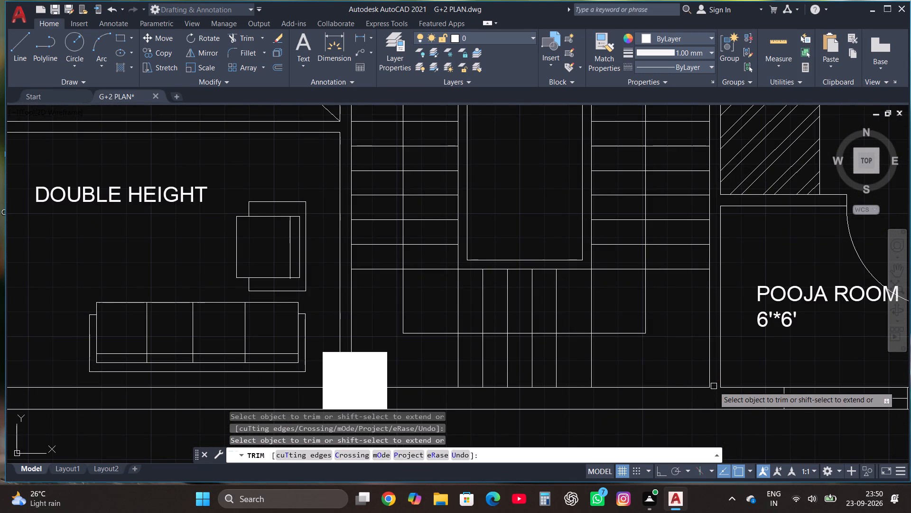
# On the ground floor plan, trim the outer wall line across the end of the upper service area meter room's lower wall.
pyautogui.scroll(-2, 695, 406)
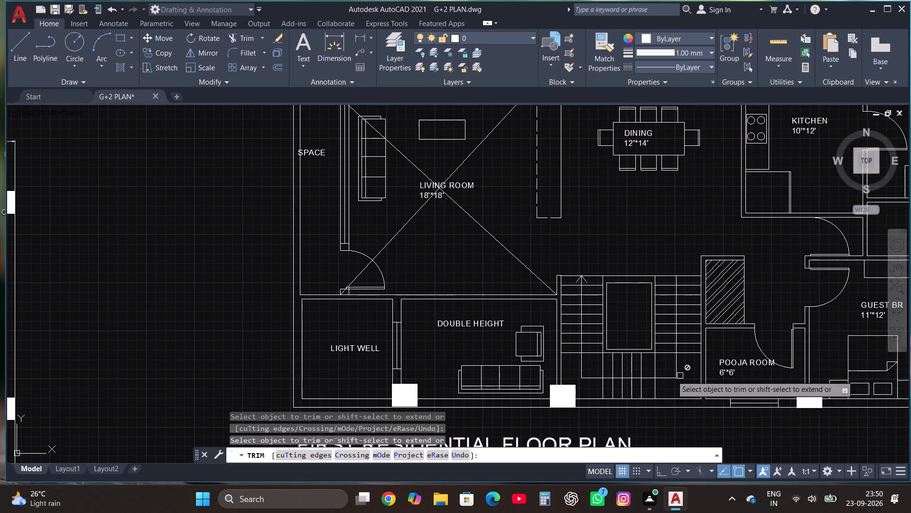
pyautogui.scroll(-2, 638, 375)
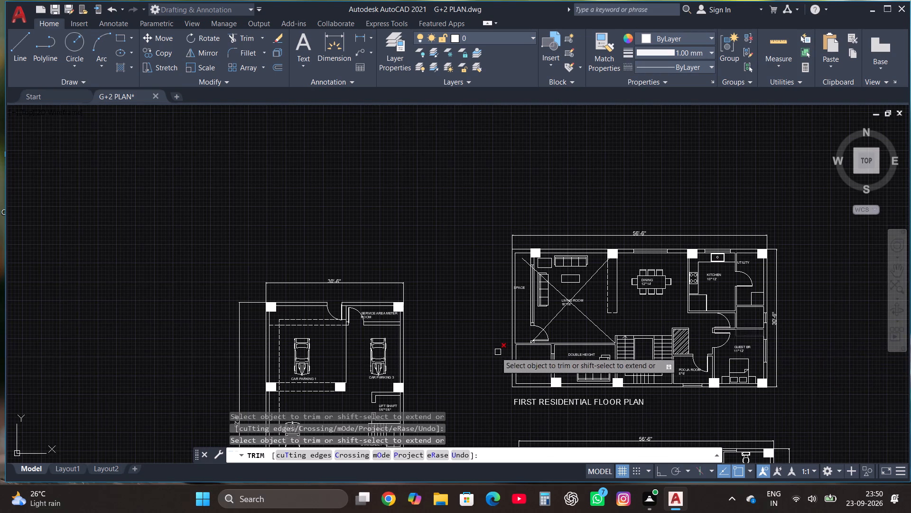
pyautogui.scroll(4, 406, 330)
pyautogui.click(361, 296)
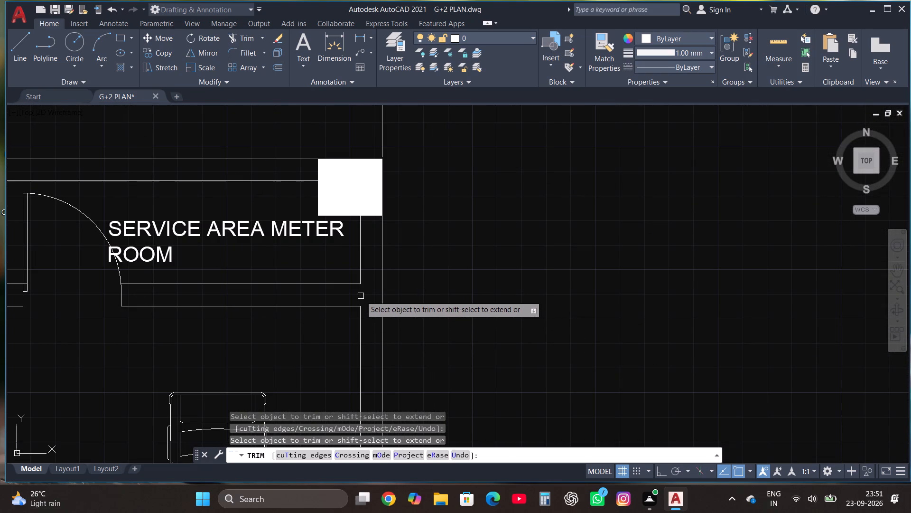
# Trim the wall line across the top of the short stub wall in the service area meter room below the staircase, ending Trim.
pyautogui.scroll(-5, 502, 269)
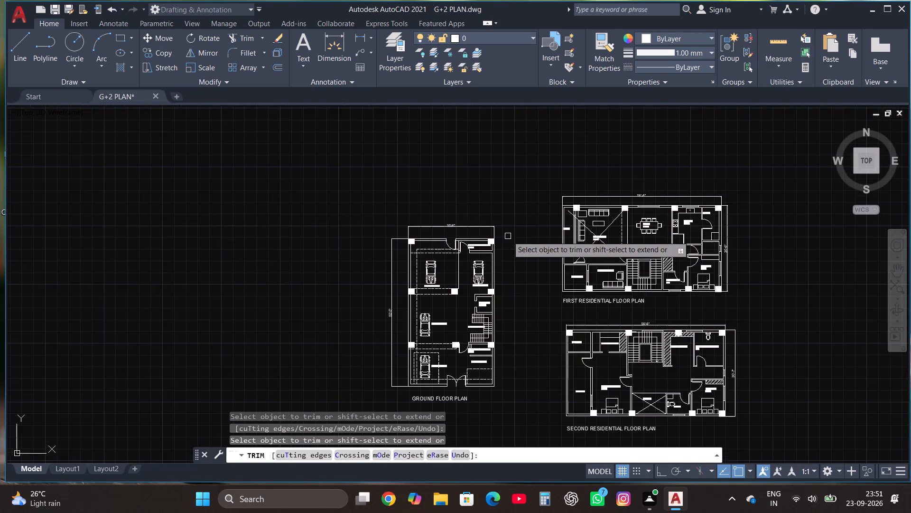
pyautogui.scroll(3, 467, 340)
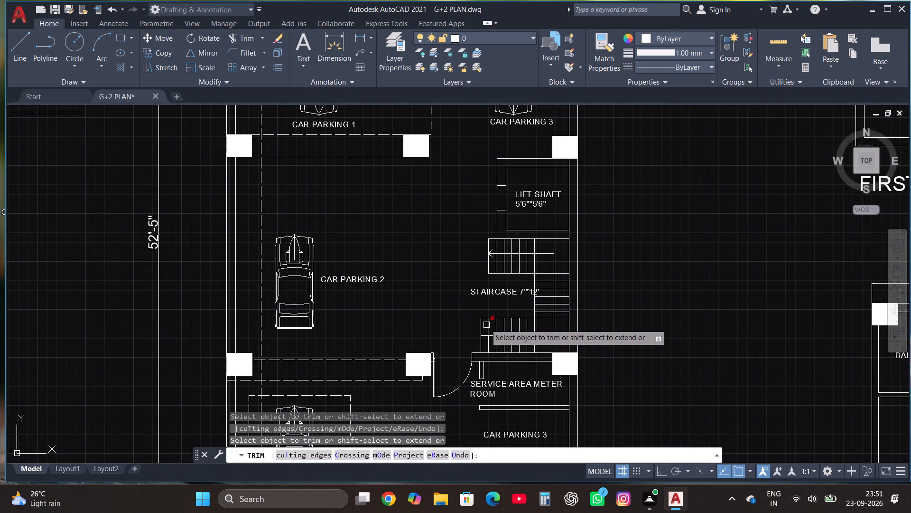
pyautogui.scroll(1, 478, 370)
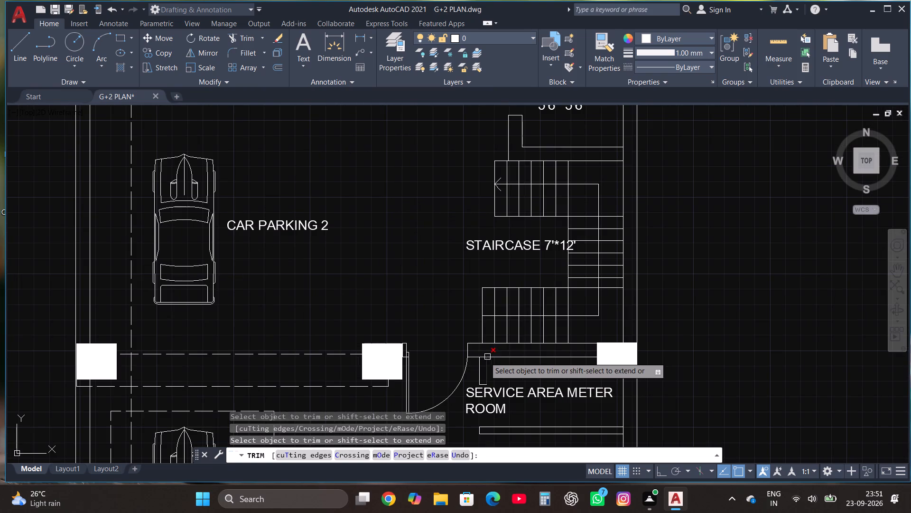
pyautogui.scroll(4, 484, 357)
pyautogui.click(483, 360)
pyautogui.scroll(-5, 505, 314)
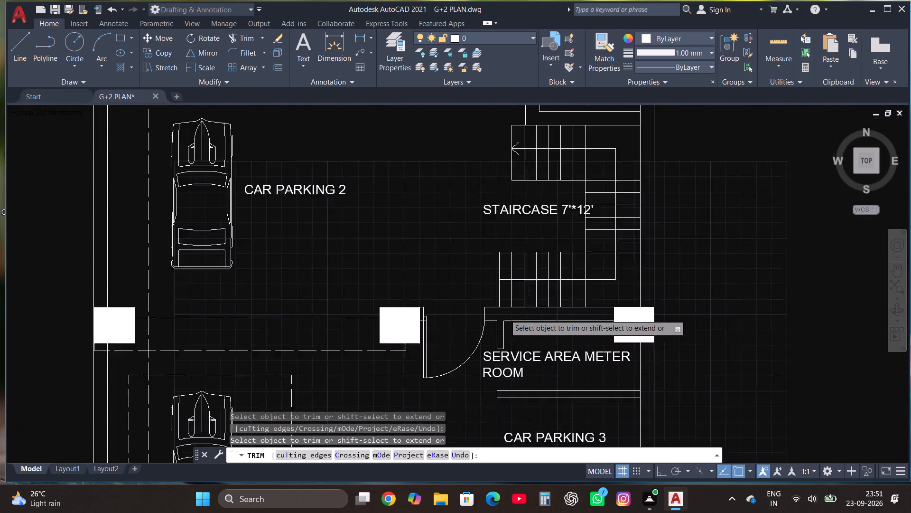
pyautogui.scroll(-3, 505, 314)
pyautogui.scroll(3, 511, 383)
pyautogui.scroll(-1, 511, 383)
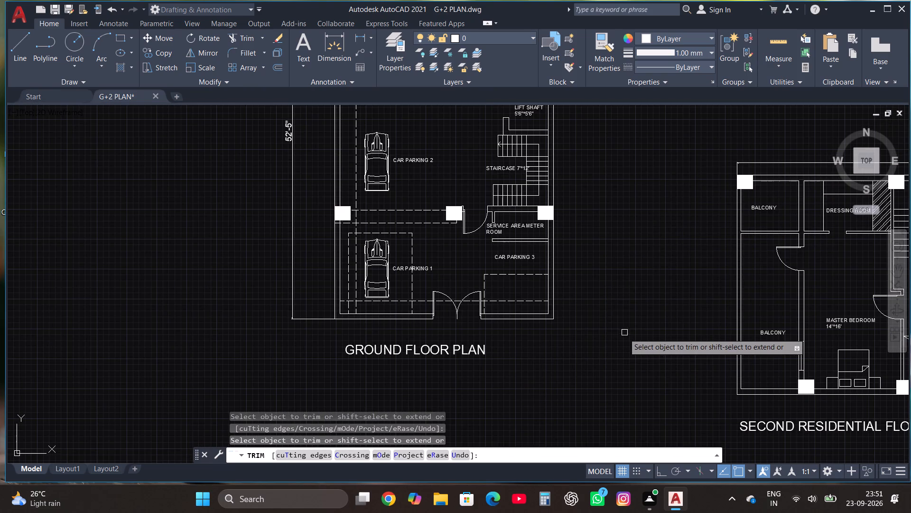
pyautogui.press('Escape')
# Look over the ground, first and second floor plans together to check the finished drawing.
pyautogui.scroll(-1, 588, 372)
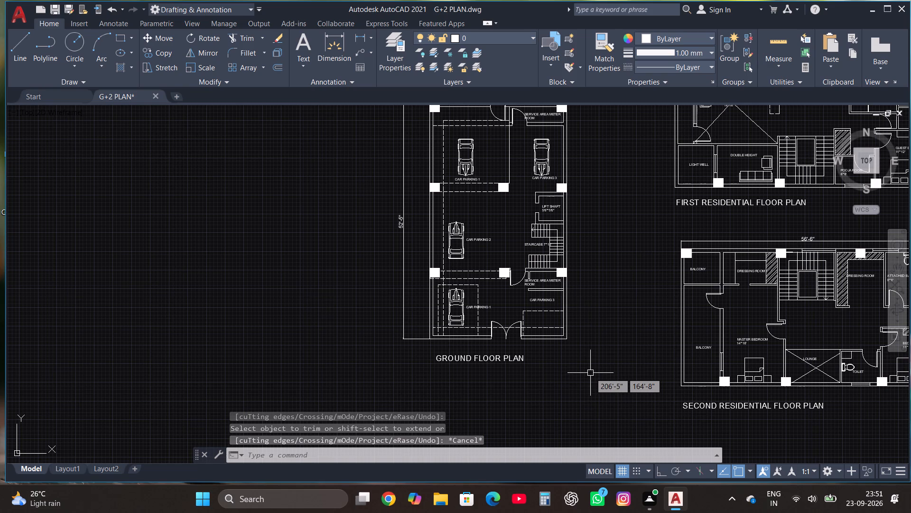
pyautogui.scroll(-1, 586, 392)
pyautogui.scroll(2, 756, 334)
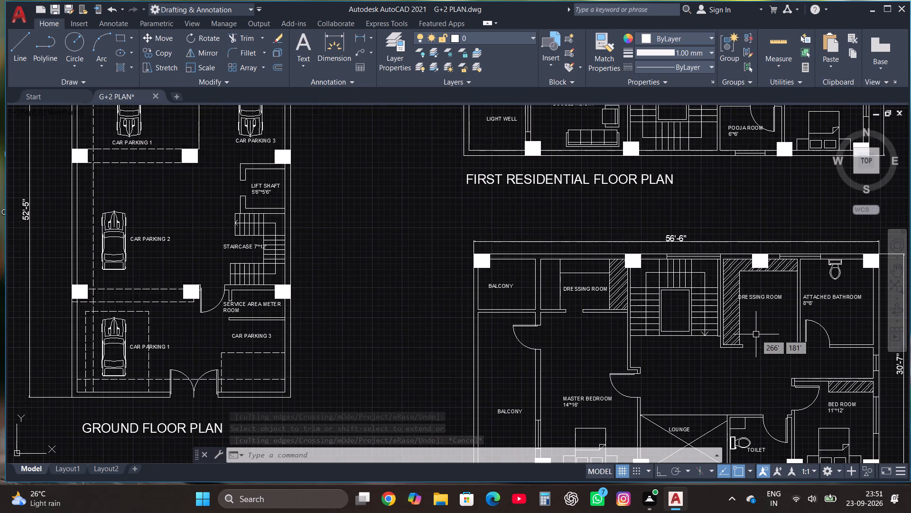
pyautogui.scroll(-1, 588, 356)
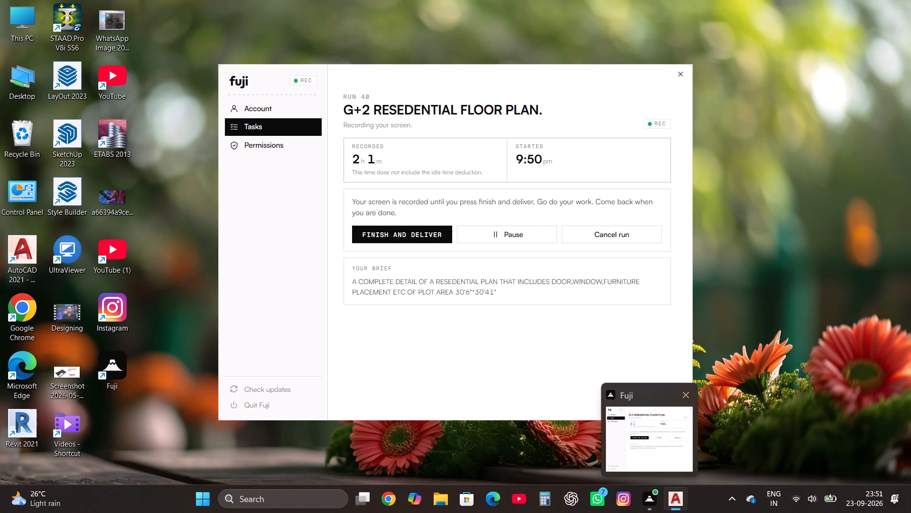
pyautogui.click(677, 454)
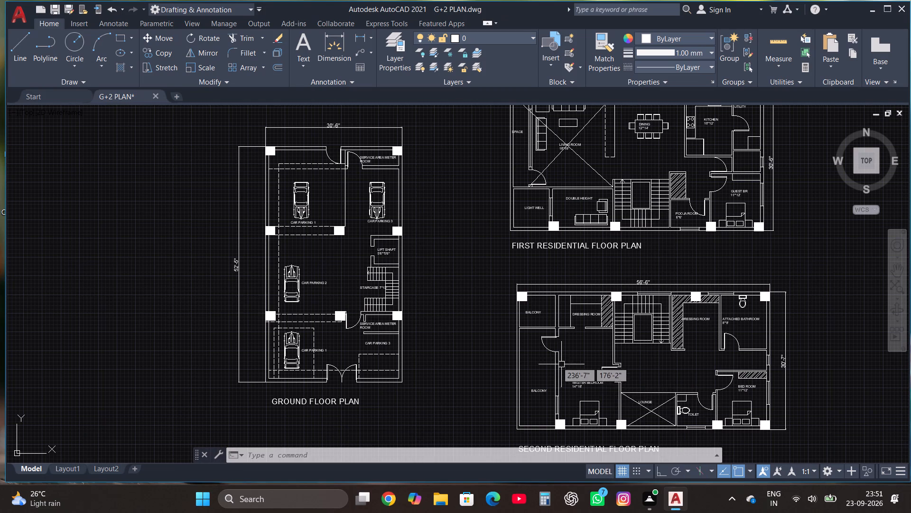
pyautogui.scroll(-2, 557, 358)
pyautogui.scroll(1, 661, 385)
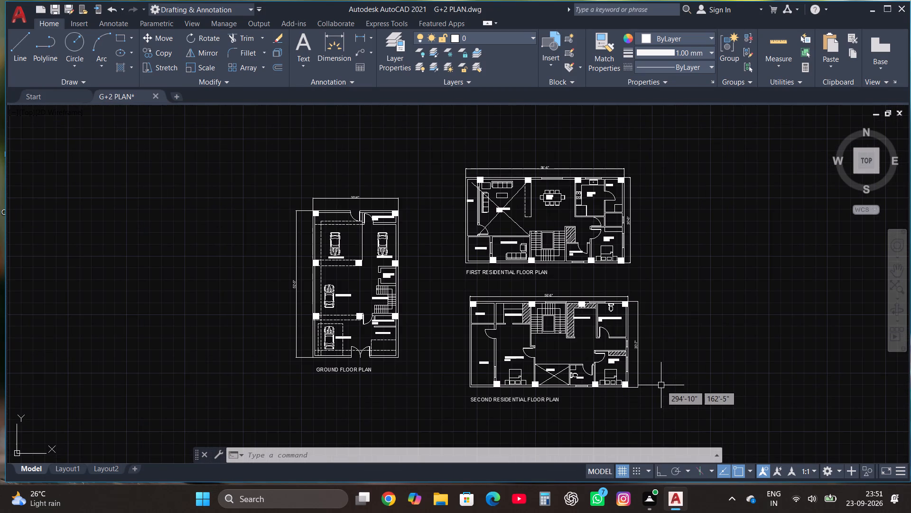
# Save the G+2 PLAN drawing.
pyautogui.click(17, 13)
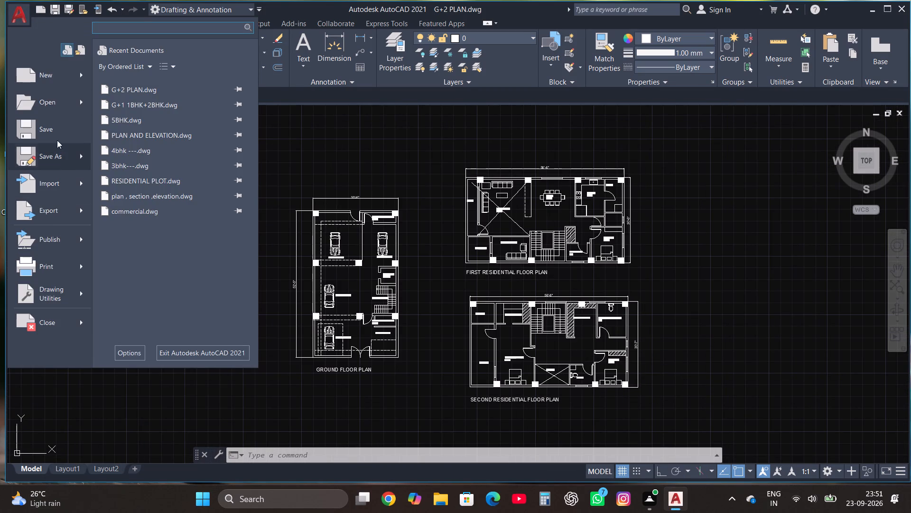
pyautogui.click(52, 127)
# Set up the model plot with the previous plot's settings and the AutoCAD PDF (General Documentation) plotter, and apply it to the layout.
pyautogui.click(21, 11)
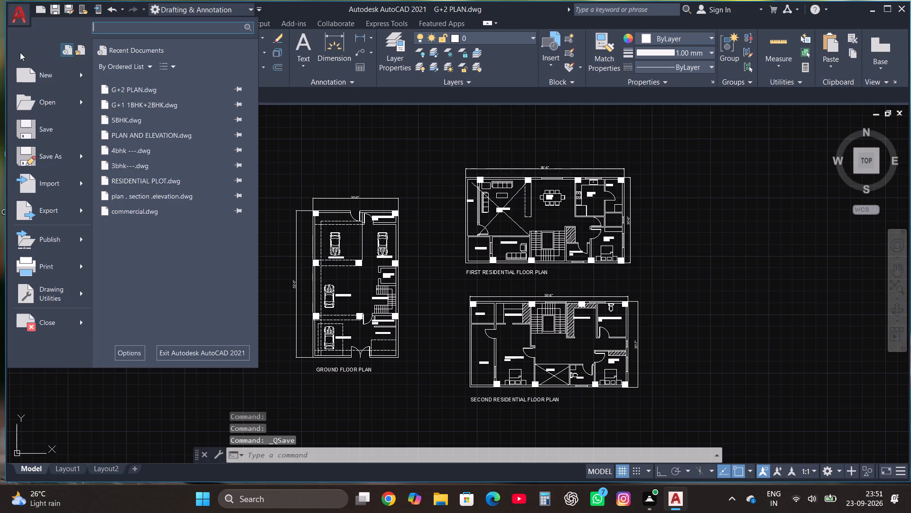
pyautogui.click(48, 264)
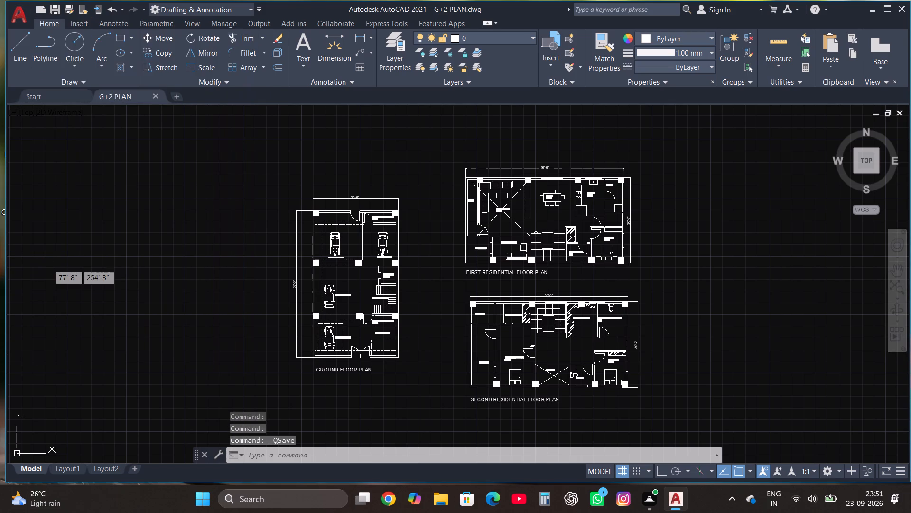
pyautogui.click(415, 122)
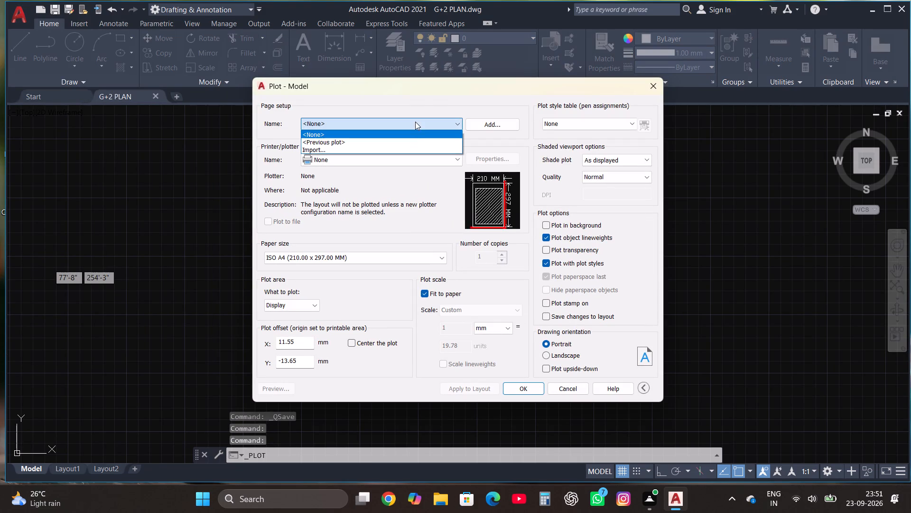
pyautogui.click(410, 142)
pyautogui.click(401, 159)
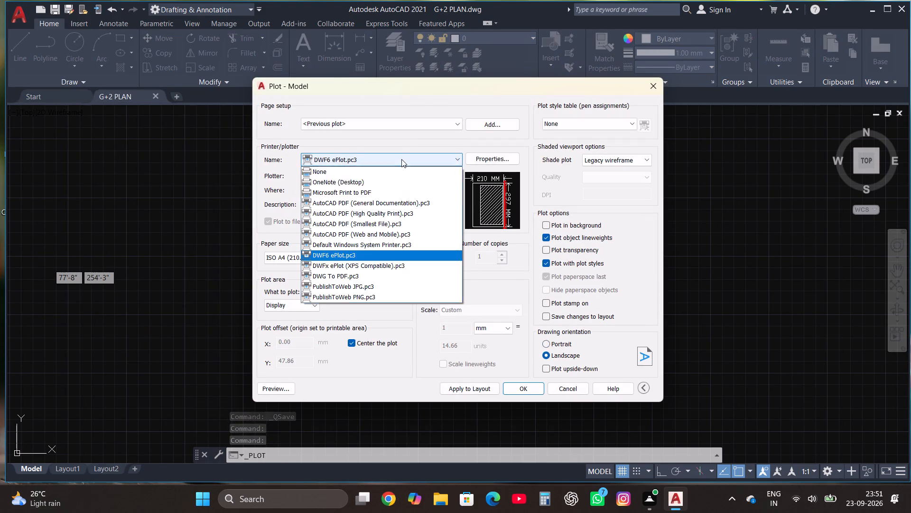
pyautogui.click(384, 202)
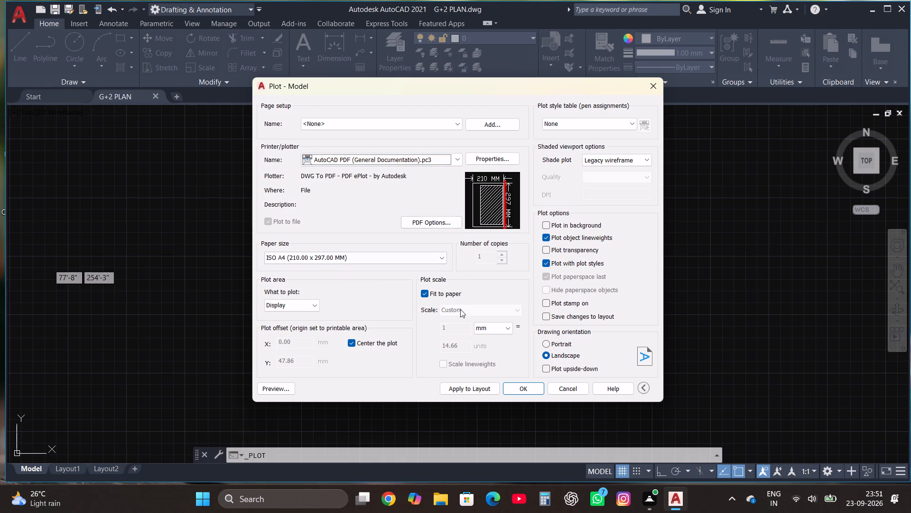
pyautogui.click(462, 387)
# Plot the drawing as G+2 PLAN-Model.pdf in the Downloads folder and close the opened PDF.
pyautogui.click(513, 391)
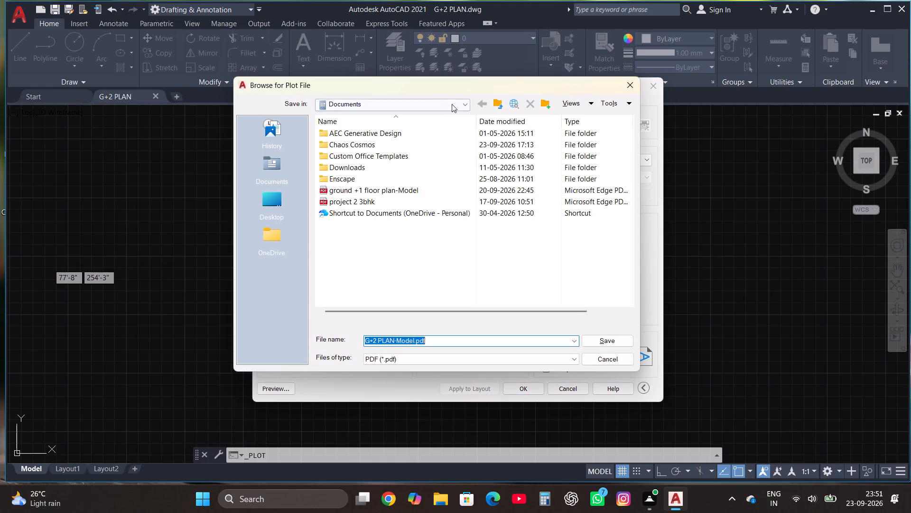
pyautogui.click(452, 104)
pyautogui.click(383, 252)
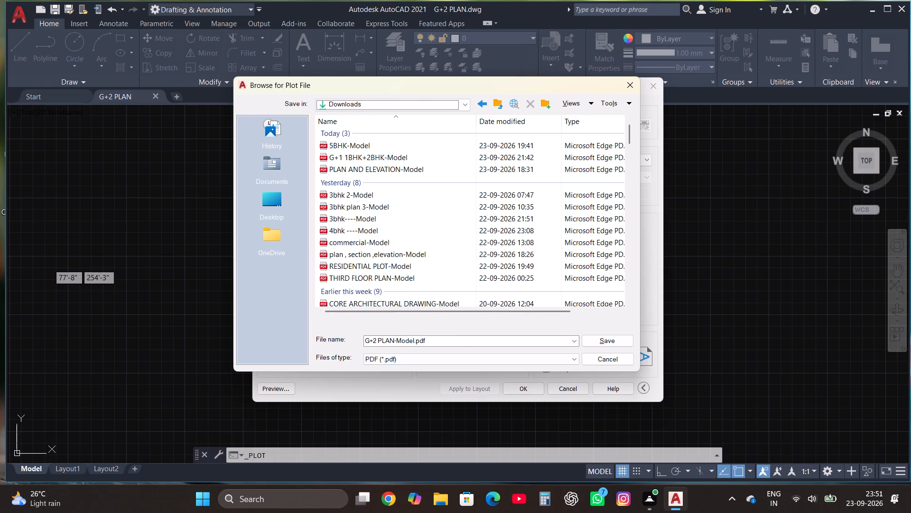
pyautogui.click(617, 344)
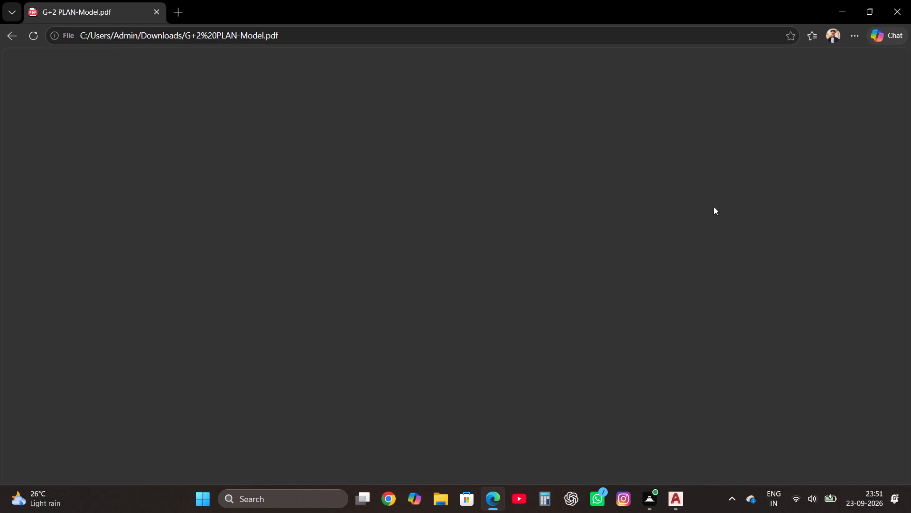
pyautogui.click(904, 10)
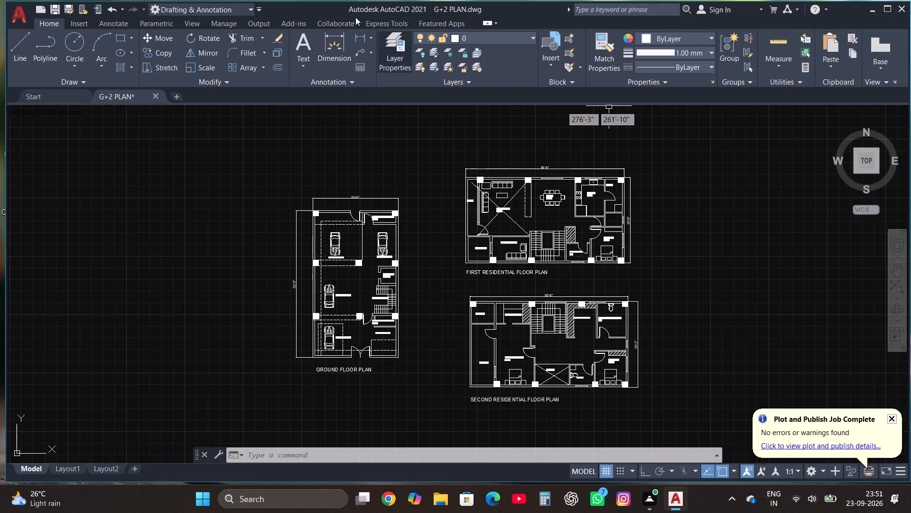
# Export the drawing in DWF format as G+2 PLAN.dwf in the Downloads folder.
pyautogui.click(22, 17)
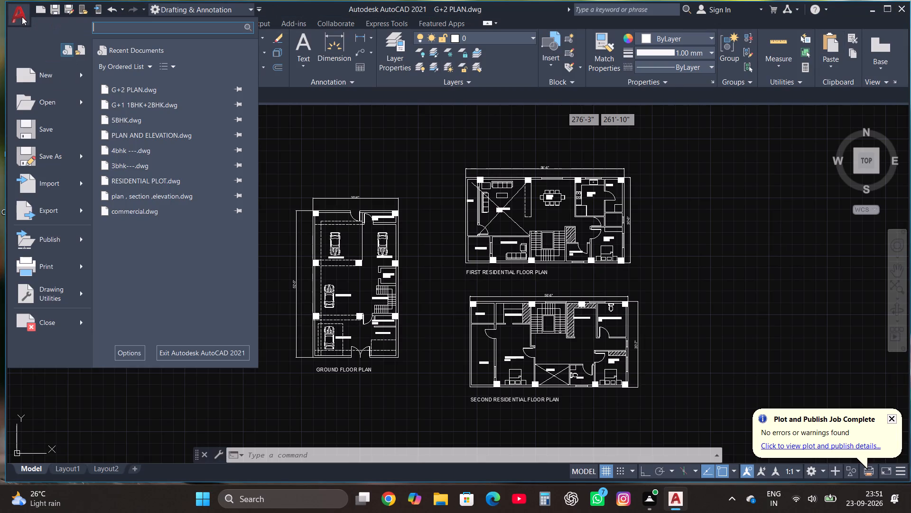
pyautogui.click(37, 214)
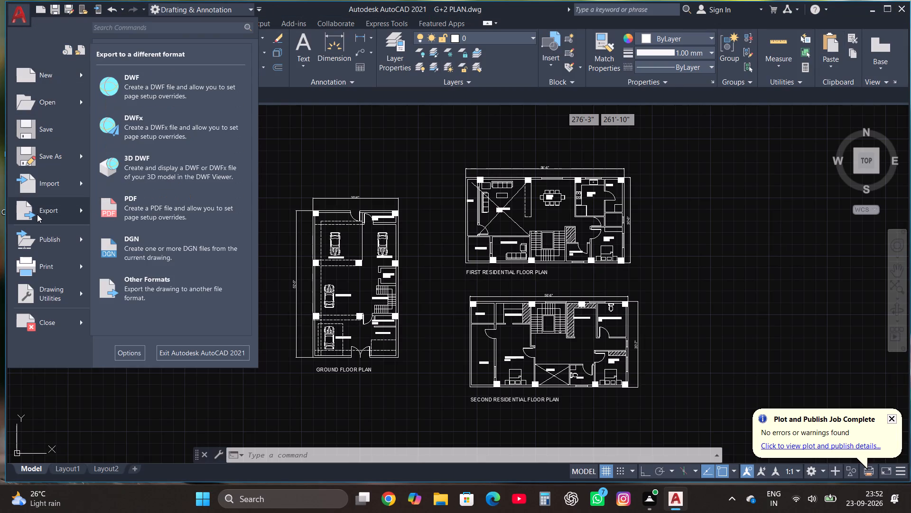
pyautogui.click(148, 87)
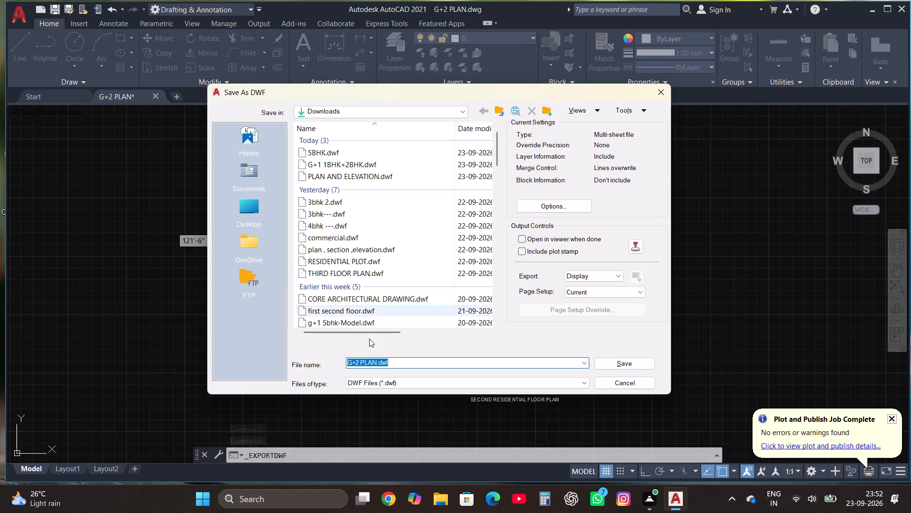
pyautogui.click(627, 361)
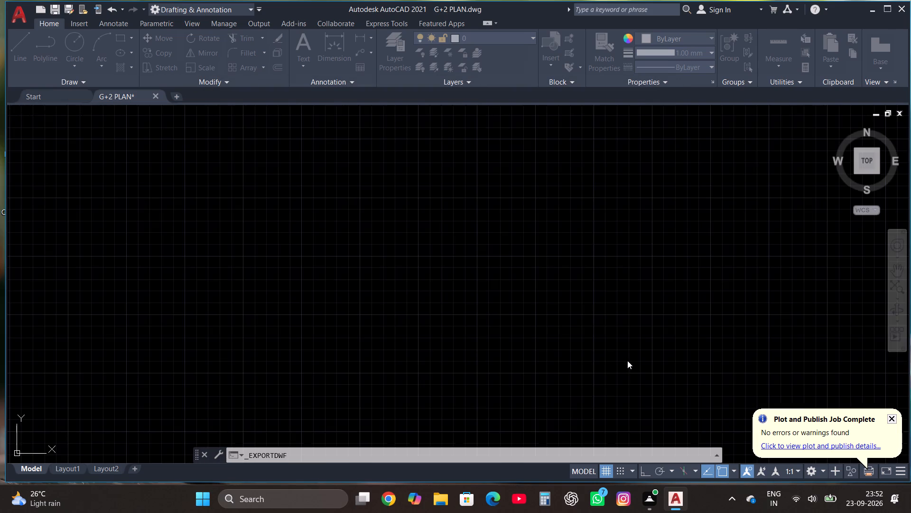